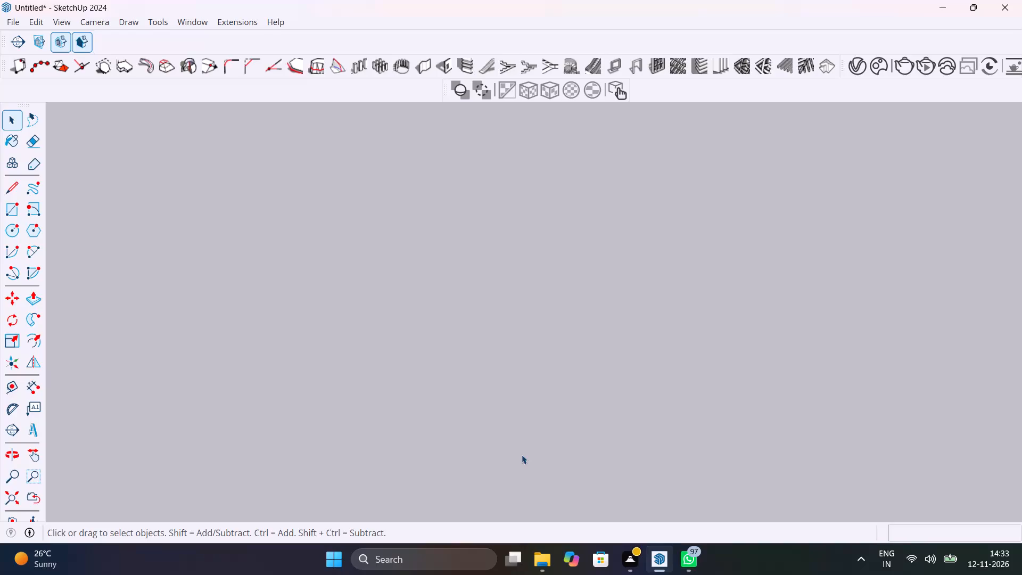
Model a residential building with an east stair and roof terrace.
Import the AutoCAD drawing "28-10-26 residential plan" from the Downloads folder into the empty model.
{"action": "left_click", "coordinate": [522, 455]}
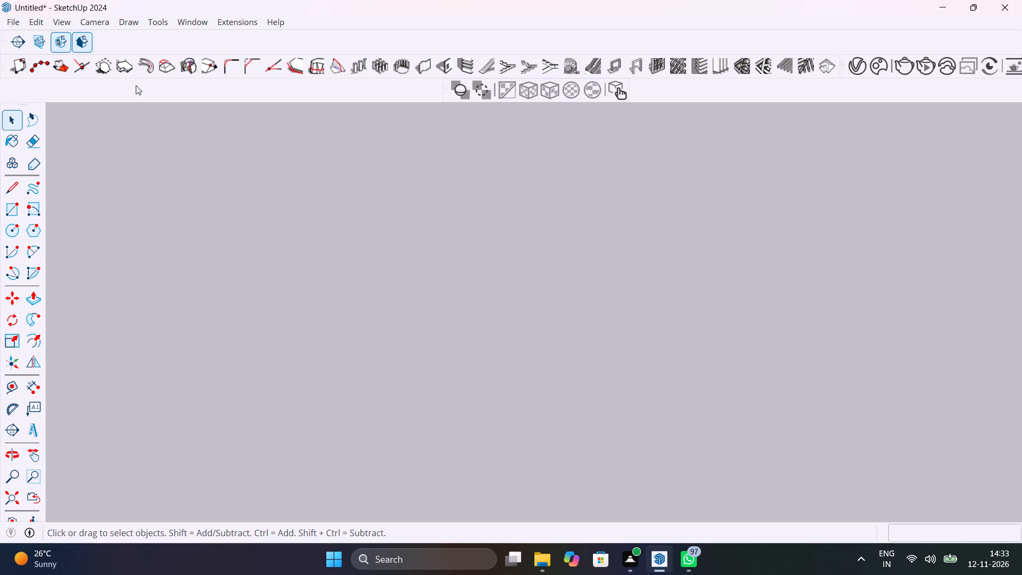
{"action": "left_click", "coordinate": [4, 31]}
{"action": "left_click", "coordinate": [9, 23]}
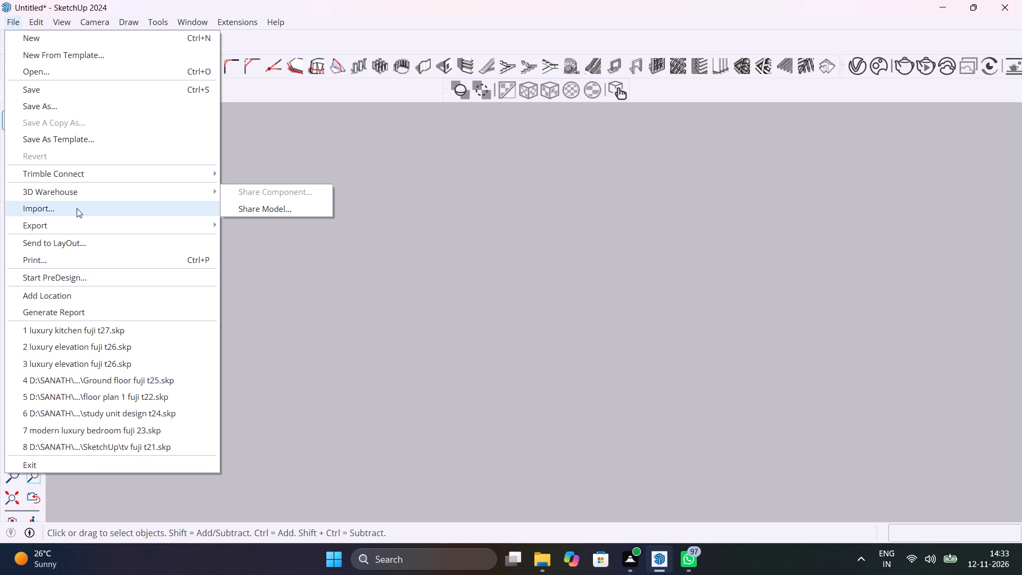
{"action": "left_click", "coordinate": [77, 208]}
{"action": "left_click", "coordinate": [209, 131]}
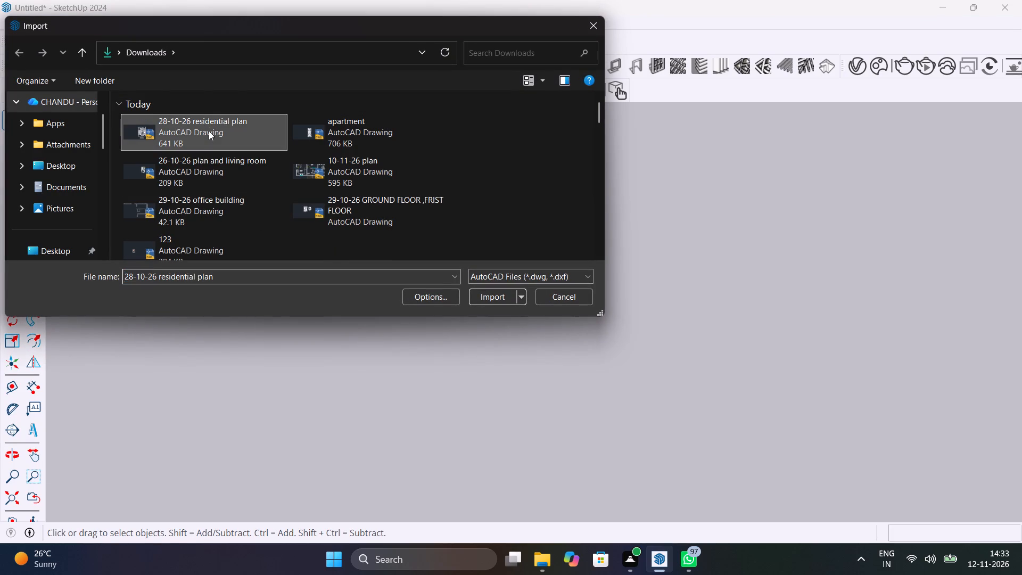
{"action": "left_click", "coordinate": [492, 295]}
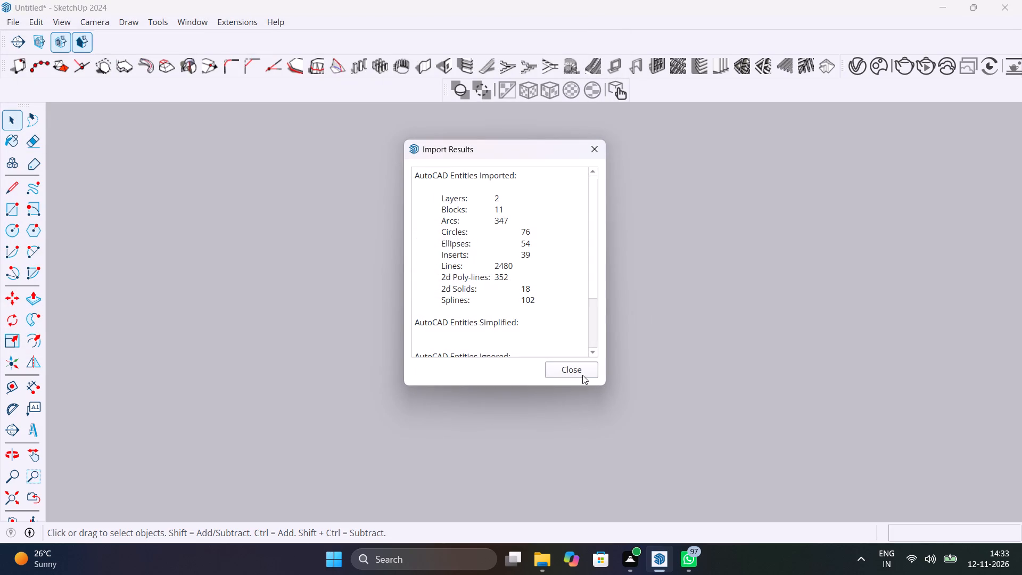
{"action": "left_click", "coordinate": [582, 375]}
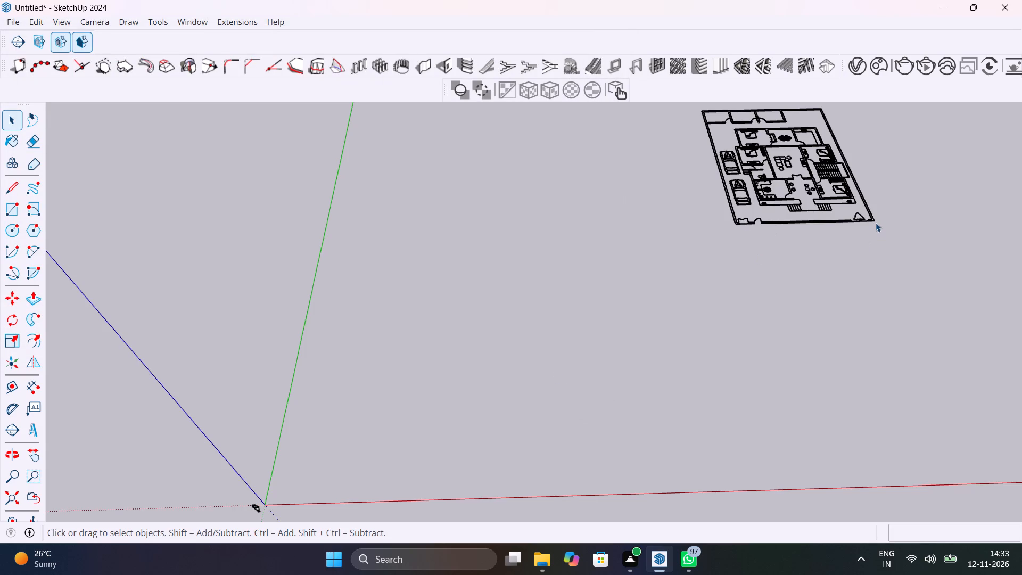
Open the imported residential floor plan for editing.
{"action": "scroll", "coordinate": [876, 223], "scroll_direction": "up", "scroll_amount": 5}
{"action": "middle_click_drag", "start_coordinate": [876, 221], "coordinate": [689, 379], "text": "shift"}
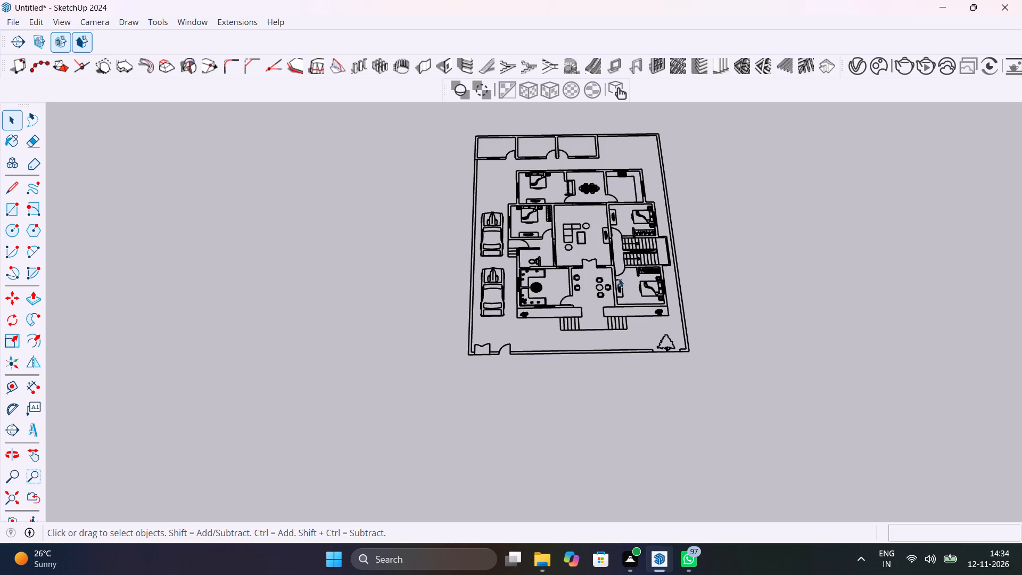
{"action": "scroll", "coordinate": [549, 303], "scroll_direction": "up", "scroll_amount": 10}
{"action": "left_click", "coordinate": [550, 315]}
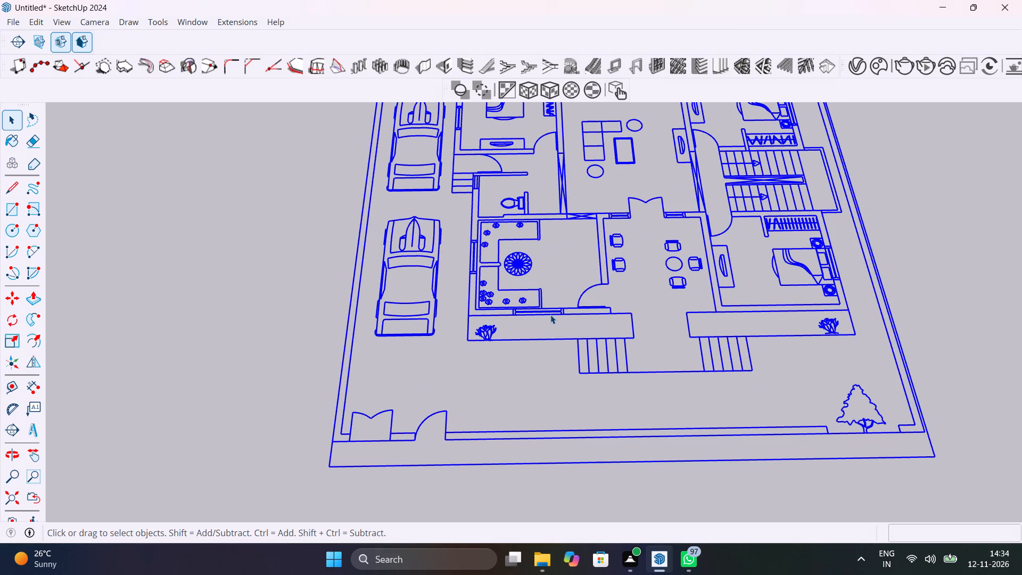
{"action": "double_click", "coordinate": [550, 315]}
Check the front wall's thickness at its end near the door with the Dimension tool, without placing the dimension.
{"action": "scroll", "coordinate": [550, 315], "scroll_direction": "up", "scroll_amount": 3}
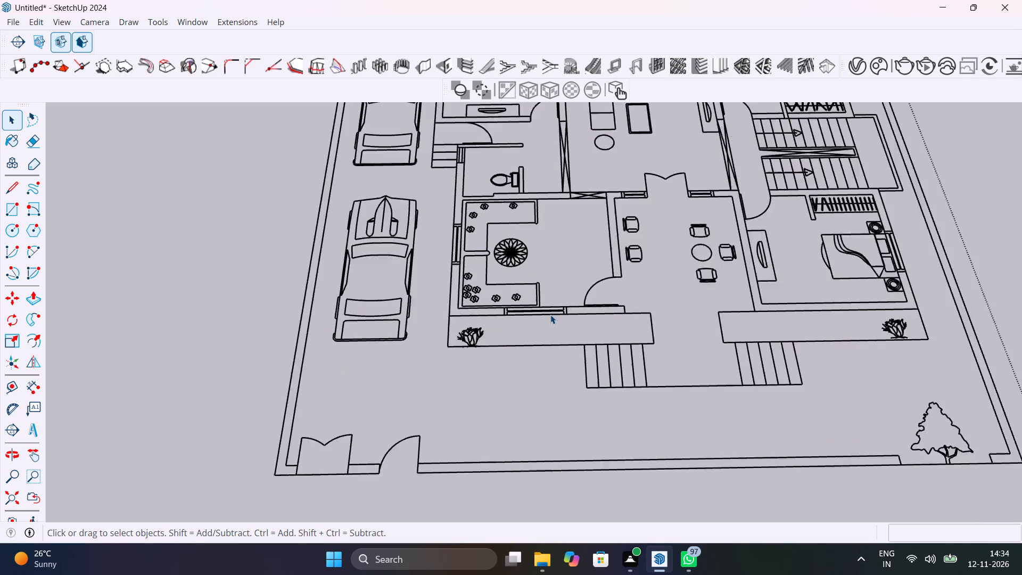
{"action": "scroll", "coordinate": [550, 315], "scroll_direction": "up", "scroll_amount": 2}
{"action": "middle_click_drag", "start_coordinate": [530, 319], "coordinate": [438, 303]}
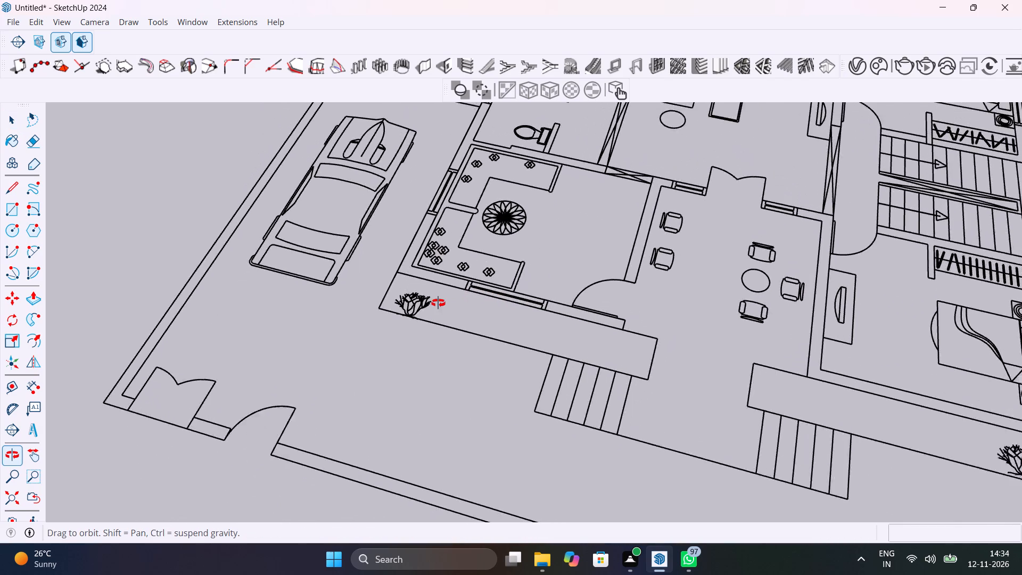
{"action": "middle_click_drag", "start_coordinate": [438, 303], "coordinate": [661, 342]}
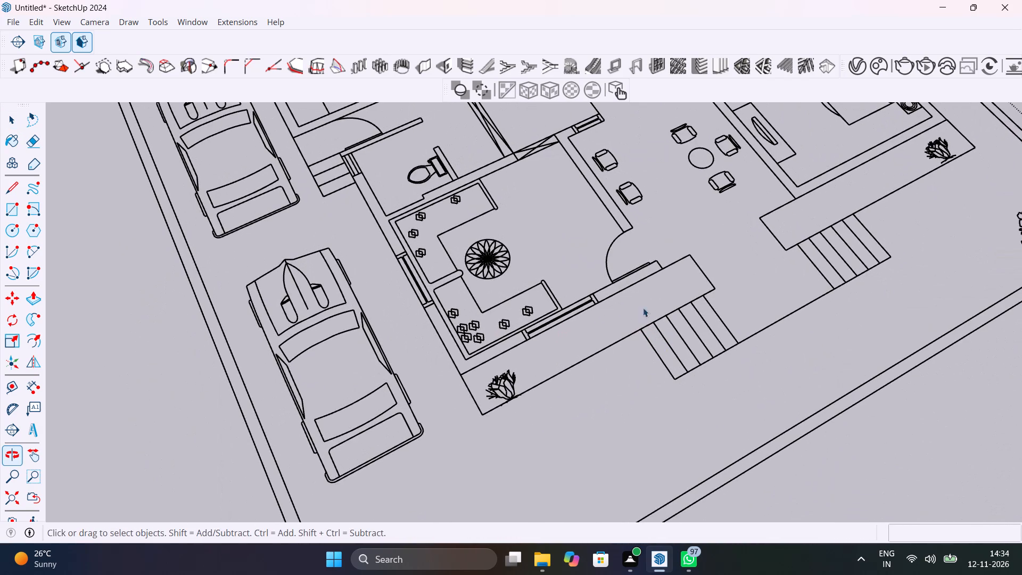
{"action": "scroll", "coordinate": [643, 304], "scroll_direction": "up", "scroll_amount": 10}
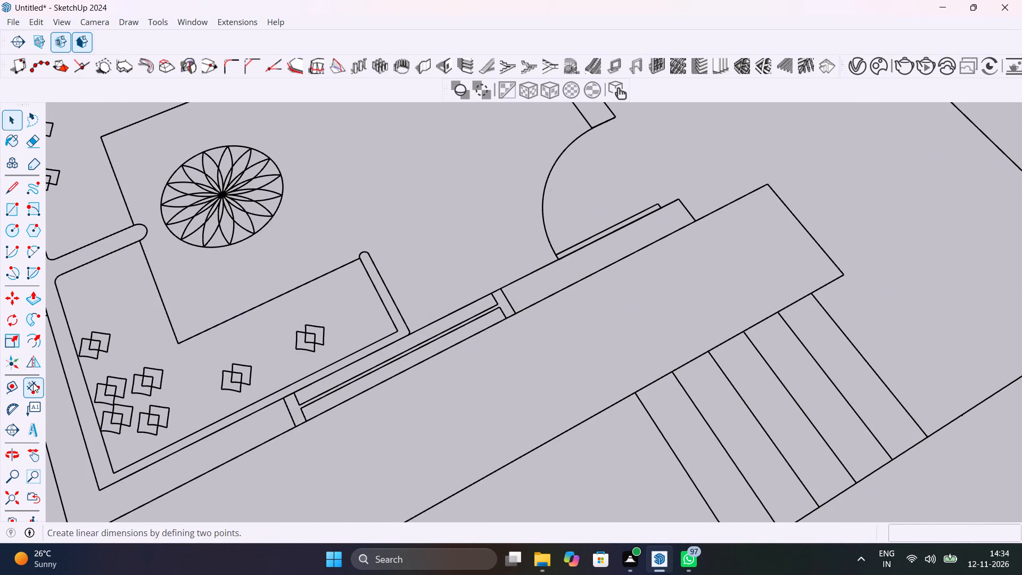
{"action": "left_click", "coordinate": [33, 383]}
{"action": "left_click", "coordinate": [694, 219]}
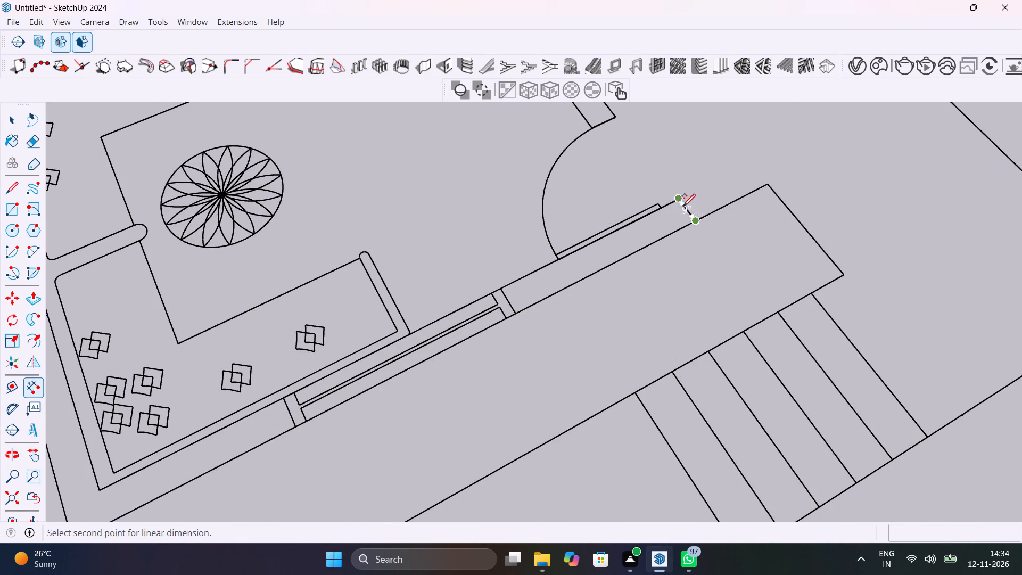
{"action": "scroll", "coordinate": [680, 202], "scroll_direction": "up", "scroll_amount": 6}
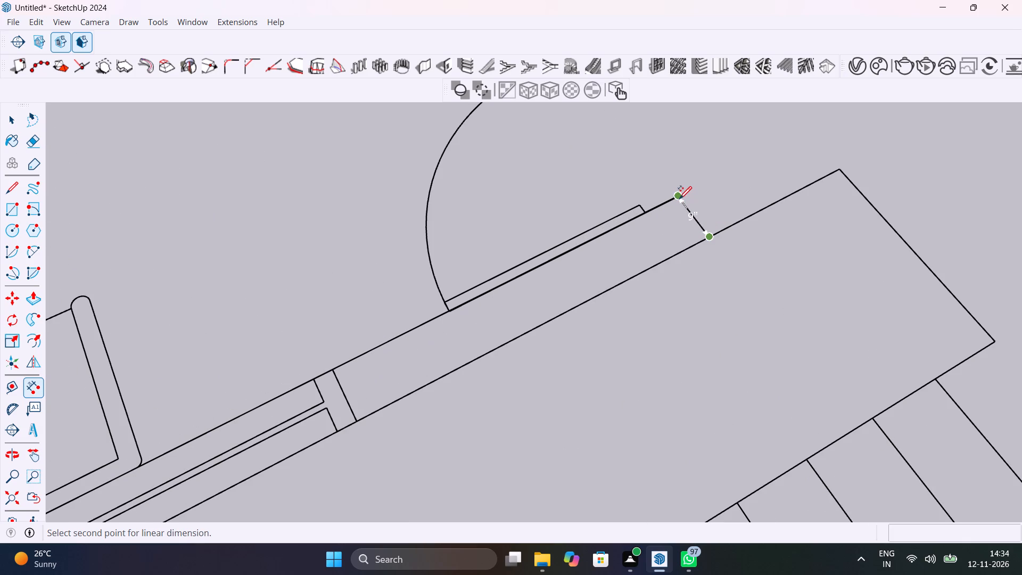
{"action": "left_click", "coordinate": [679, 195]}
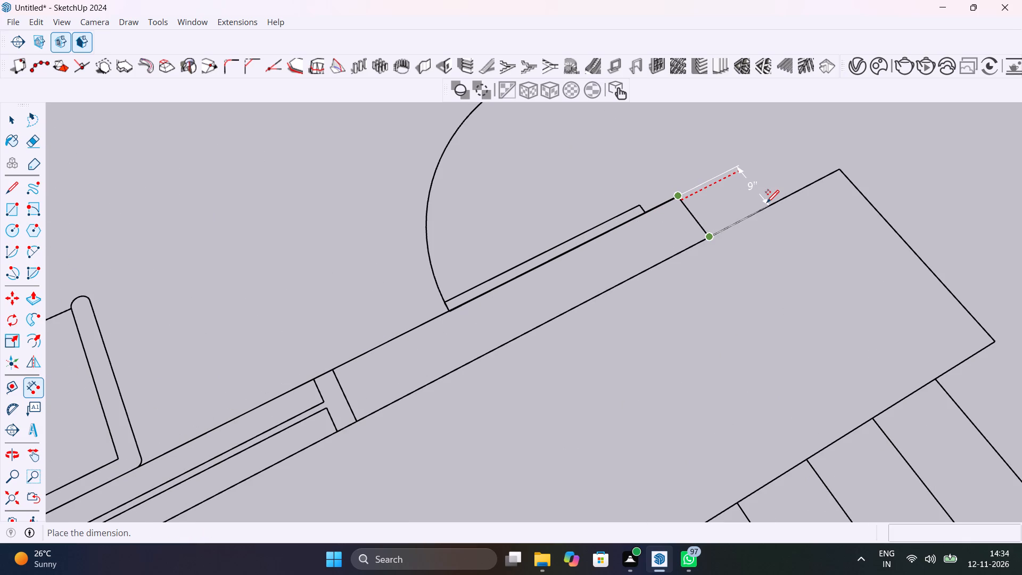
{"action": "key", "text": "Escape"}
{"action": "scroll", "coordinate": [619, 231], "scroll_direction": "down", "scroll_amount": 8}
{"action": "key", "text": "space"}
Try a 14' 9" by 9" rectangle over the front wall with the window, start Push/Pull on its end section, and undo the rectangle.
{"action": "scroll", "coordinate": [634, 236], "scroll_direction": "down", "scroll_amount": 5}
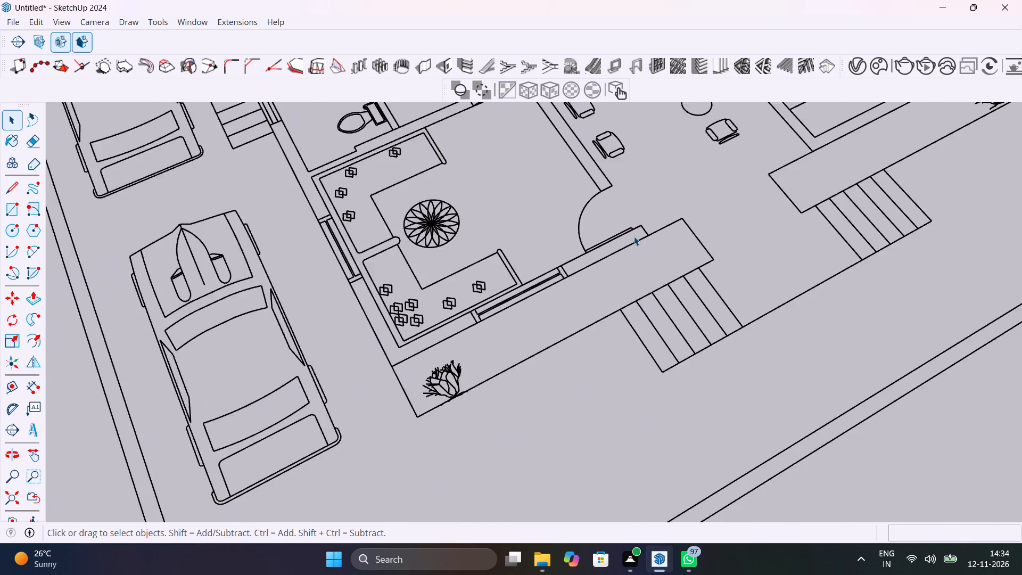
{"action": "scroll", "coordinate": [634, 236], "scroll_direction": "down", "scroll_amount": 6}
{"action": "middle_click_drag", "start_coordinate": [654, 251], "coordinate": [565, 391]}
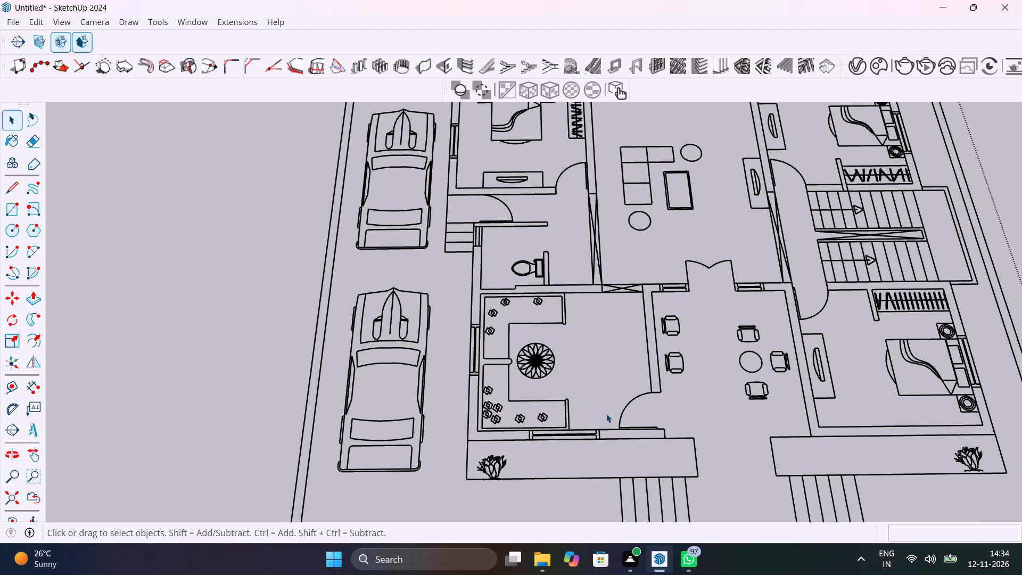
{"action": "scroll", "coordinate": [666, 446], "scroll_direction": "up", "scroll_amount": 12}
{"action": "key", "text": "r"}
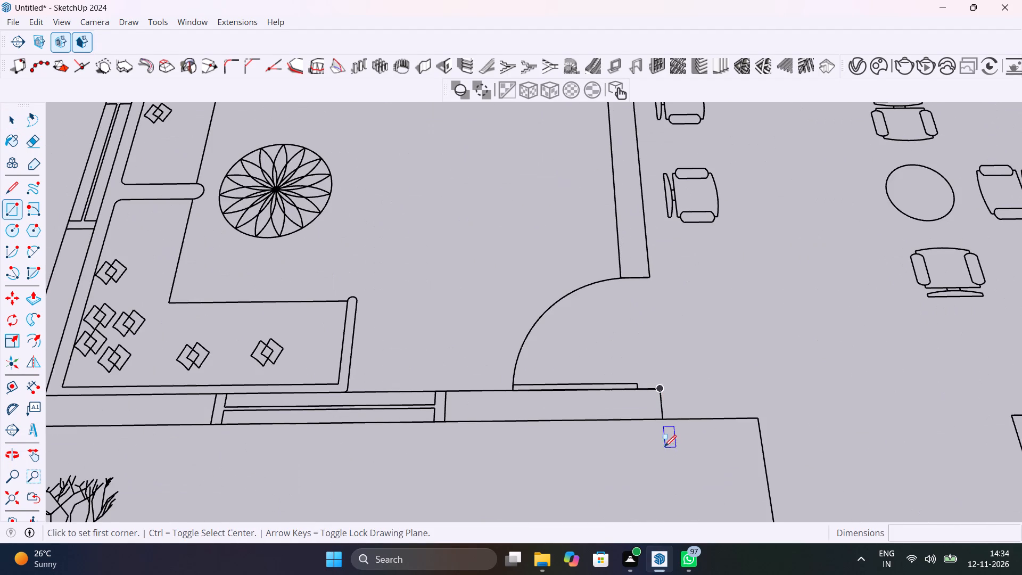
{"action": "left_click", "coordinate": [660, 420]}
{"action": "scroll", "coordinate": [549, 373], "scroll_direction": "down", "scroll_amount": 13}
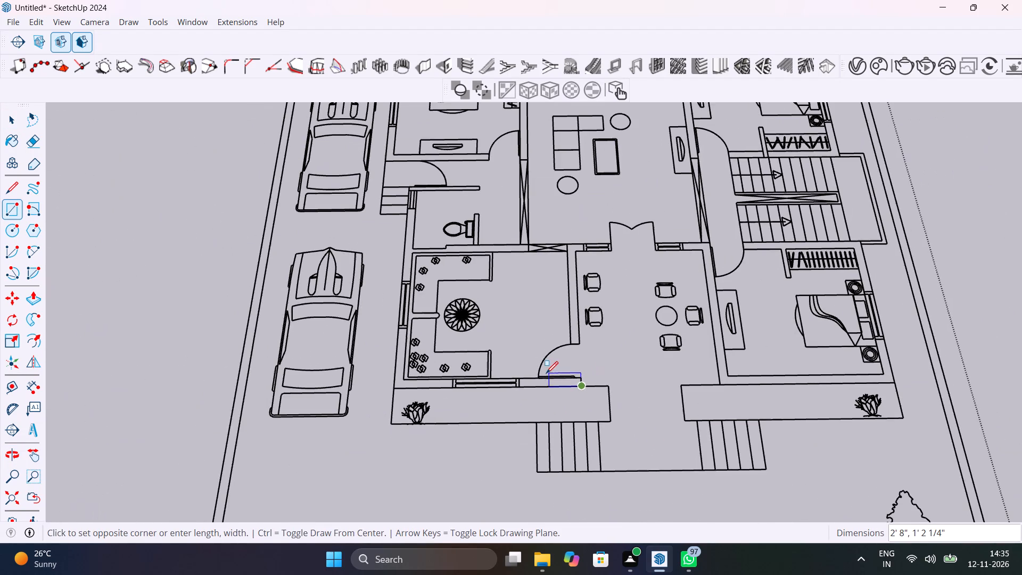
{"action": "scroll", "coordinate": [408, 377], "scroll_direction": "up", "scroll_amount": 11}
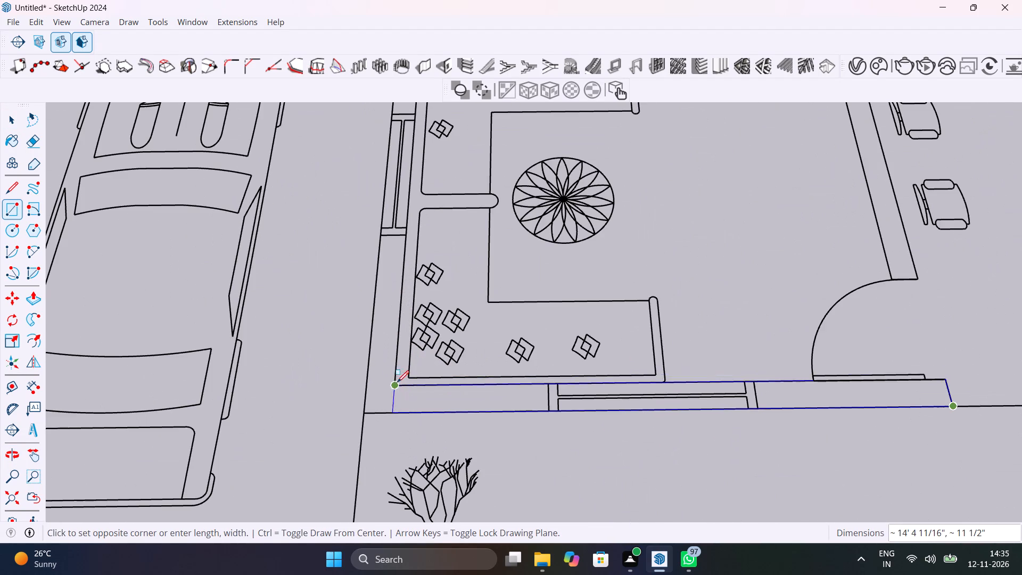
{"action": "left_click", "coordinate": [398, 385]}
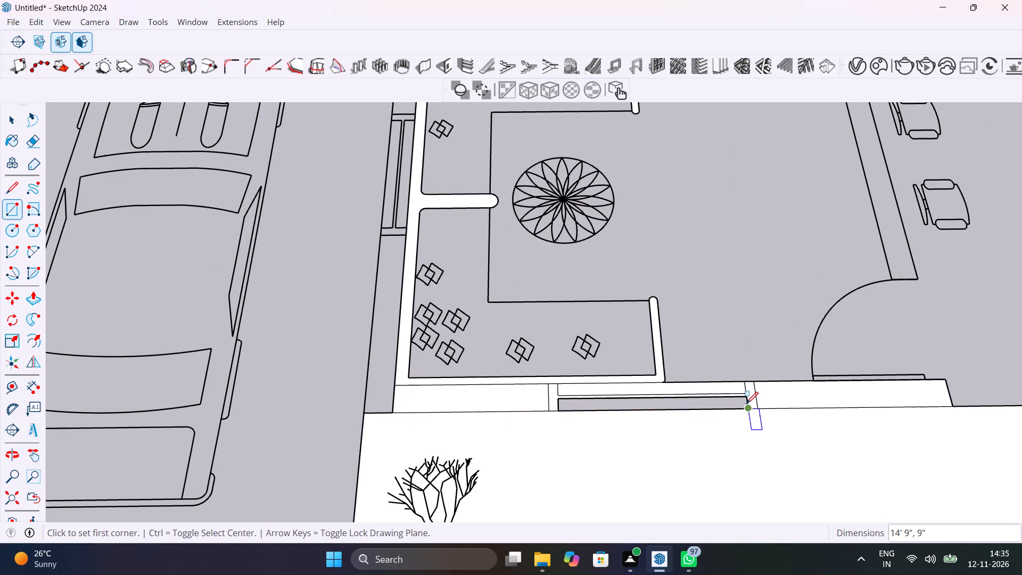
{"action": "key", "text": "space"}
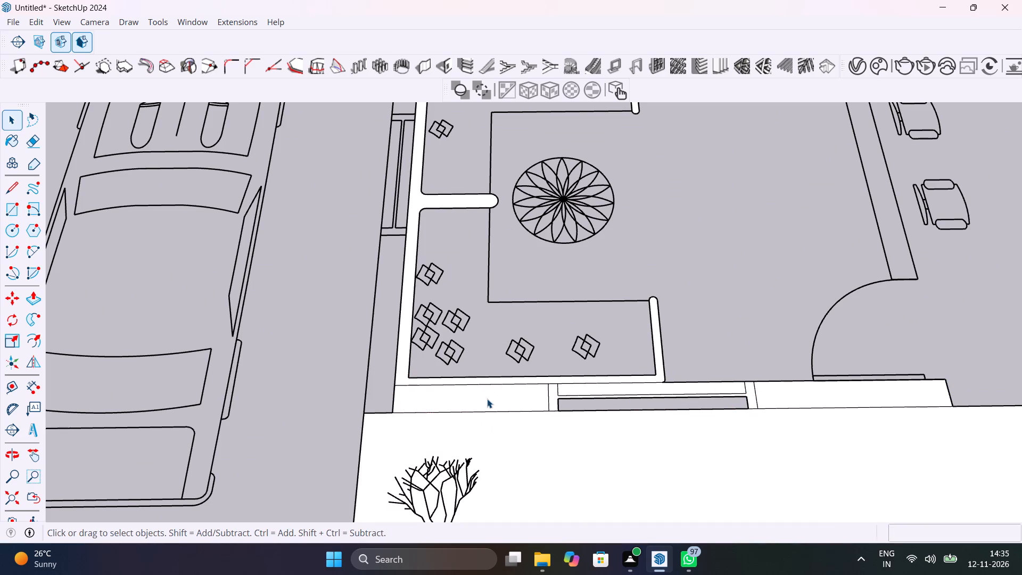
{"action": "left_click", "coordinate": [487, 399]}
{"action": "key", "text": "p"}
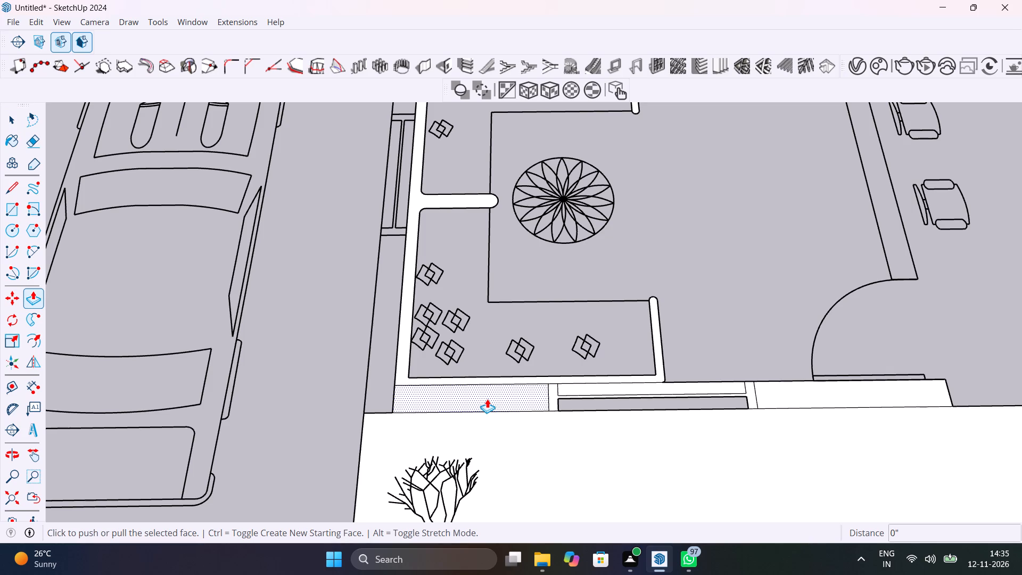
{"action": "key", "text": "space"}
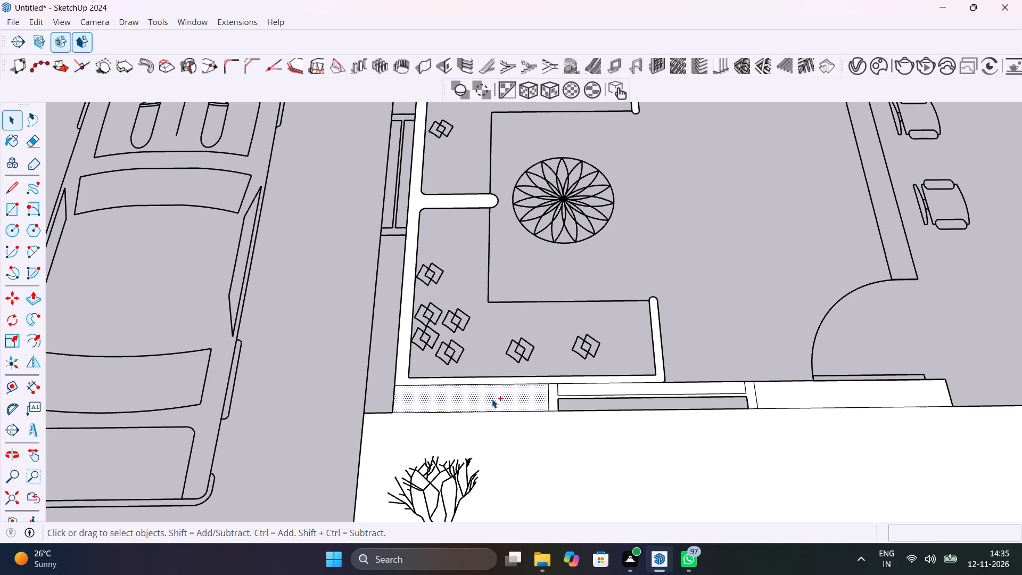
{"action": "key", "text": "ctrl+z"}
Save the model in the SketchUp projects folder, entering the file name "Residential ground floor fuji t".
{"action": "scroll", "coordinate": [492, 399], "scroll_direction": "down", "scroll_amount": 13}
{"action": "scroll", "coordinate": [542, 363], "scroll_direction": "up", "scroll_amount": 1, "text": "shift"}
{"action": "middle_click_drag", "start_coordinate": [542, 366], "coordinate": [534, 380], "text": "shift"}
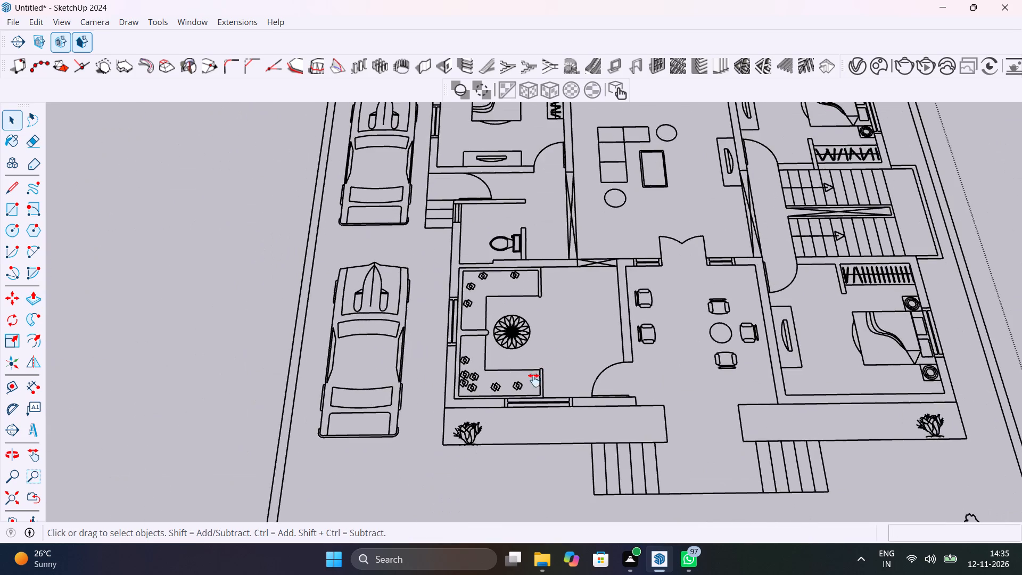
{"action": "middle_click_drag", "start_coordinate": [534, 380], "coordinate": [452, 406], "text": "shift"}
{"action": "key", "text": "ctrl+s"}
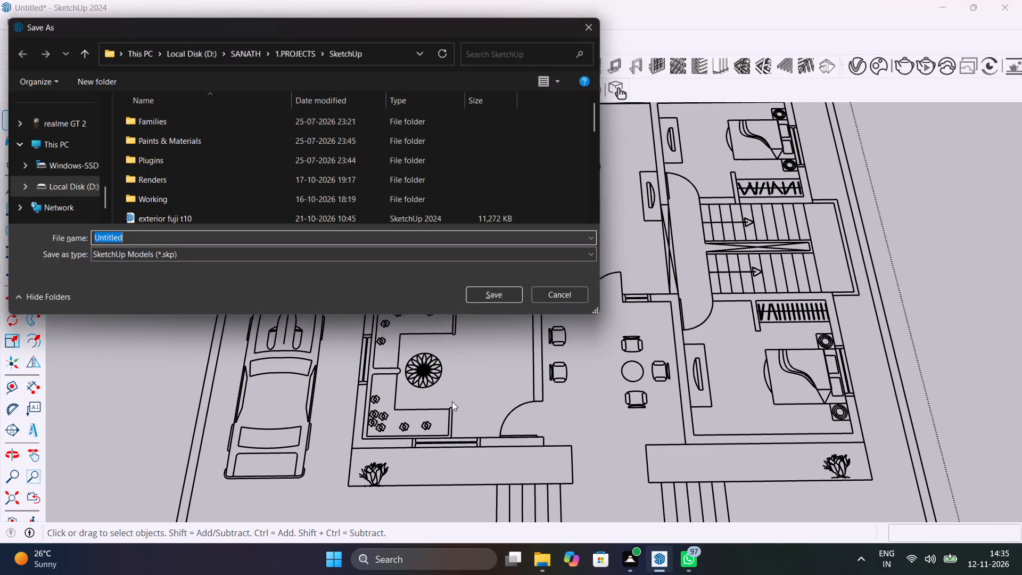
{"action": "left_click", "coordinate": [227, 237]}
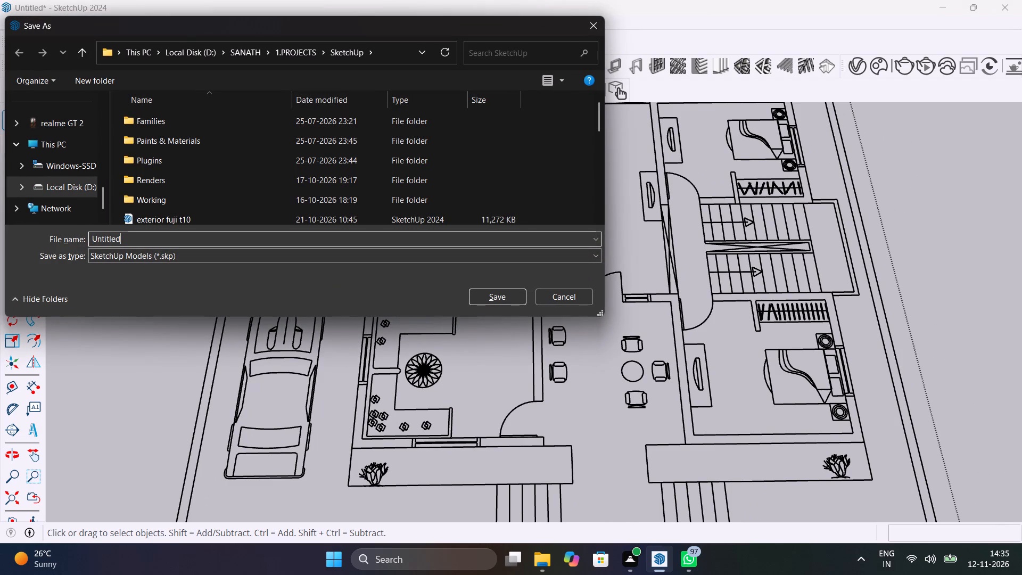
{"action": "key", "text": "BackSpace"}
{"action": "key", "text": "BackSpace"}
{"action": "key", "text": "BackSpace"}
{"action": "key", "text": "BackSpace"}
{"action": "key", "text": "BackSpace"}
{"action": "key", "text": "BackSpace"}
{"action": "key", "text": "BackSpace"}
{"action": "key", "text": "BackSpace"}
{"action": "key", "text": "BackSpace"}
{"action": "key", "text": "BackSpace"}
{"action": "key", "text": "BackSpace"}
{"action": "key", "text": "BackSpace"}
{"action": "key", "text": "BackSpace"}
{"action": "key", "text": "BackSpace"}
{"action": "key", "text": "BackSpace"}
{"action": "key", "text": "BackSpace"}
{"action": "key", "text": "r"}
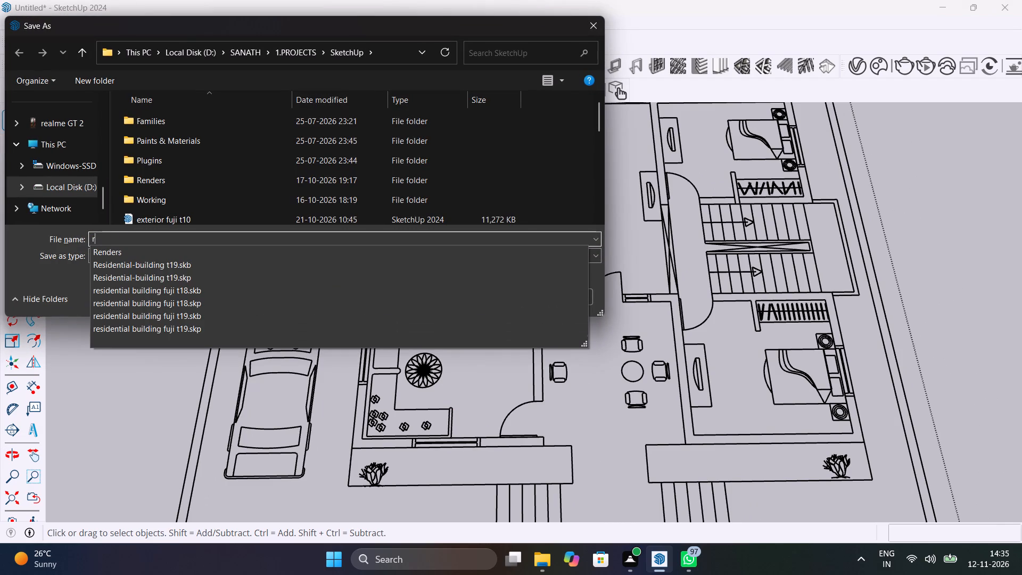
{"action": "key", "text": "BackSpace"}
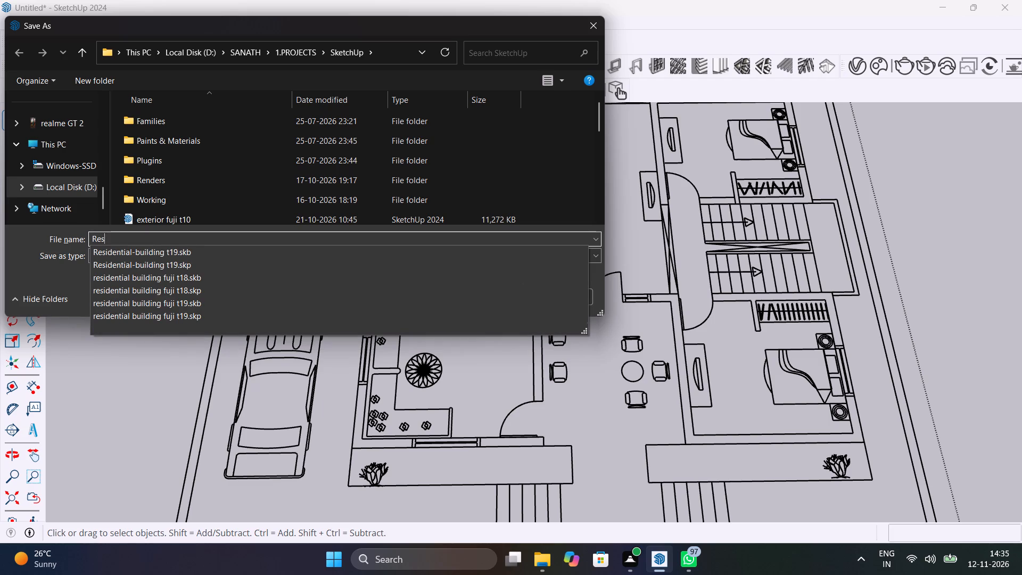
{"action": "type", "text": "ide"}
{"action": "key", "text": "s"}
{"action": "key", "text": "BackSpace"}
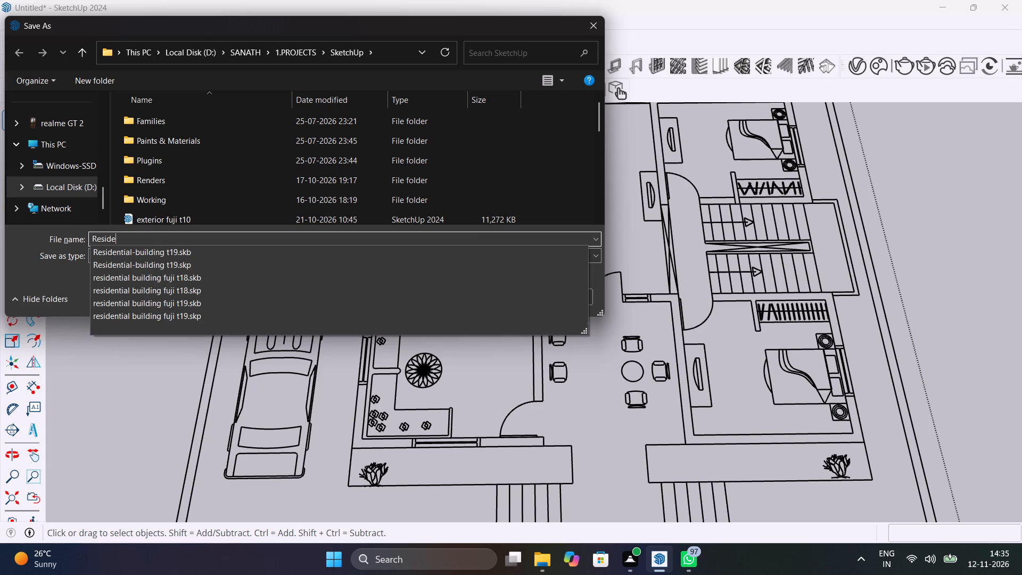
{"action": "type", "text": "nt"}
{"action": "type", "text": "ial"}
{"action": "key", "text": "space"}
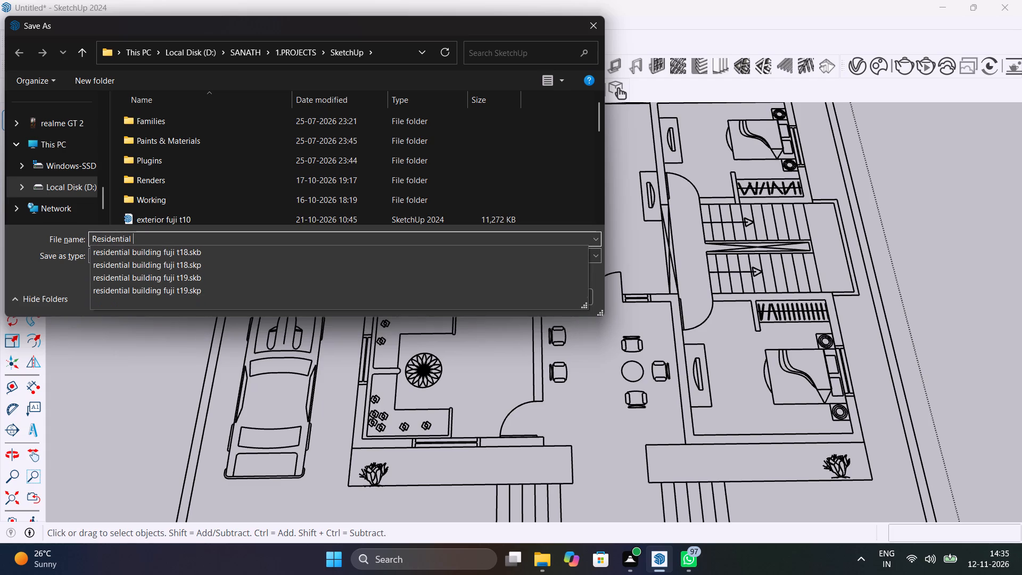
{"action": "key", "text": "g"}
{"action": "type", "text": "round"}
{"action": "key", "text": "space"}
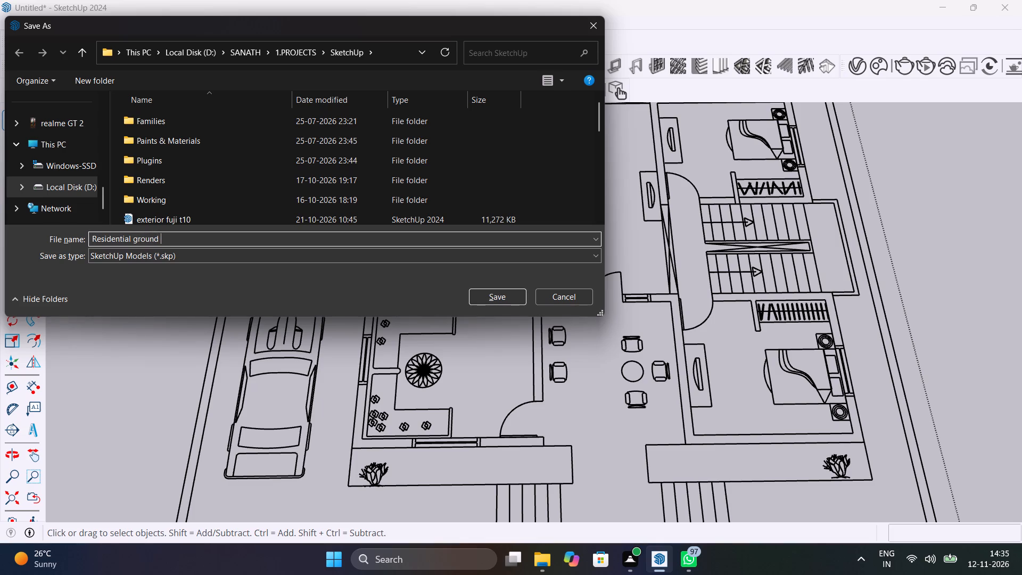
{"action": "type", "text": "fllor"}
{"action": "key", "text": "space"}
{"action": "key", "text": "BackSpace"}
{"action": "key", "text": "BackSpace"}
{"action": "key", "text": "BackSpace"}
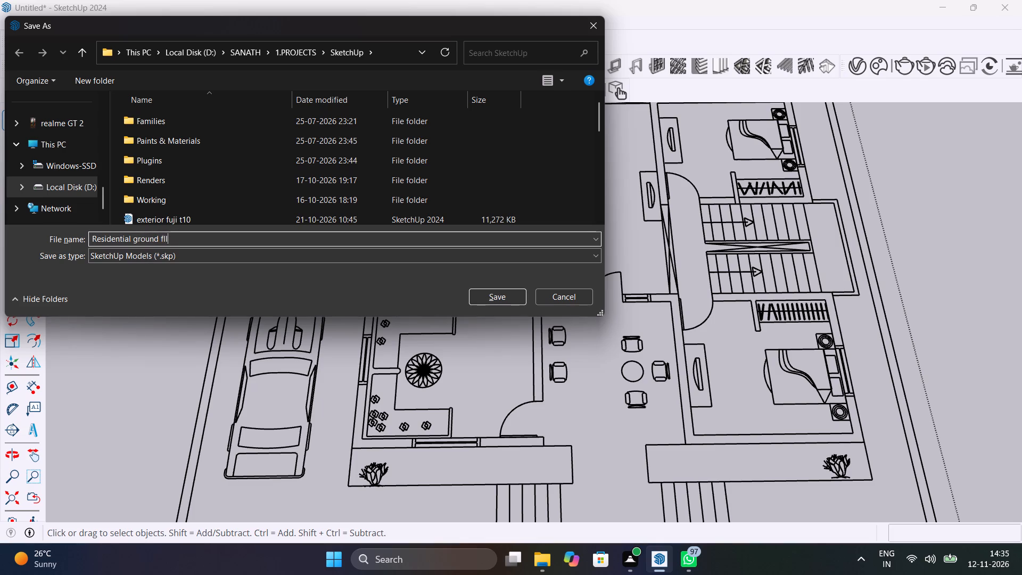
{"action": "key", "text": "BackSpace"}
{"action": "key", "text": "BackSpace"}
{"action": "key", "text": "BackSpace"}
{"action": "key", "text": "BackSpace"}
{"action": "key", "text": "BackSpace"}
{"action": "key", "text": "BackSpace"}
{"action": "key", "text": "BackSpace"}
{"action": "key", "text": "BackSpace"}
{"action": "key", "text": "BackSpace"}
{"action": "key", "text": "BackSpace"}
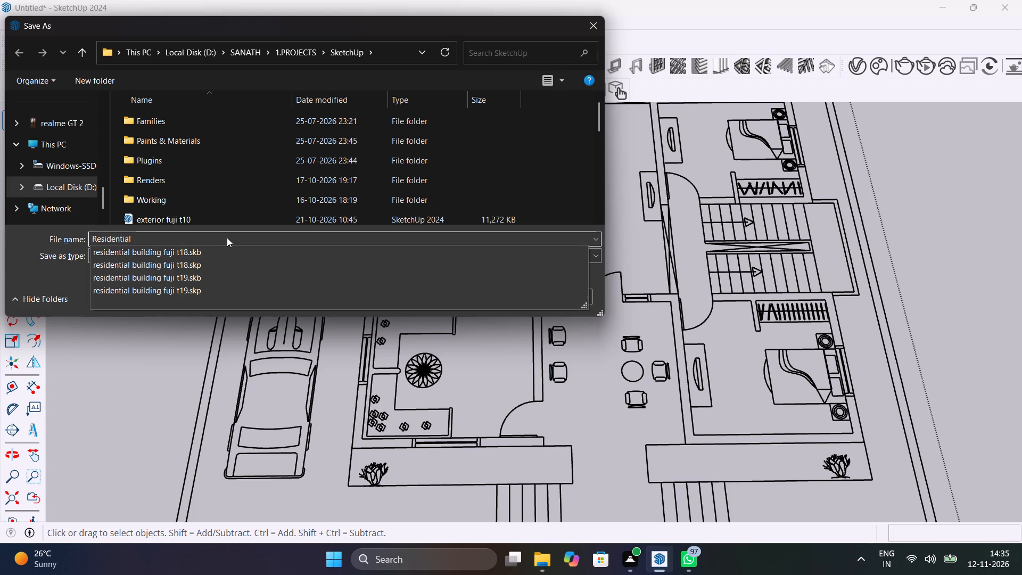
{"action": "type", "text": "ground flpp"}
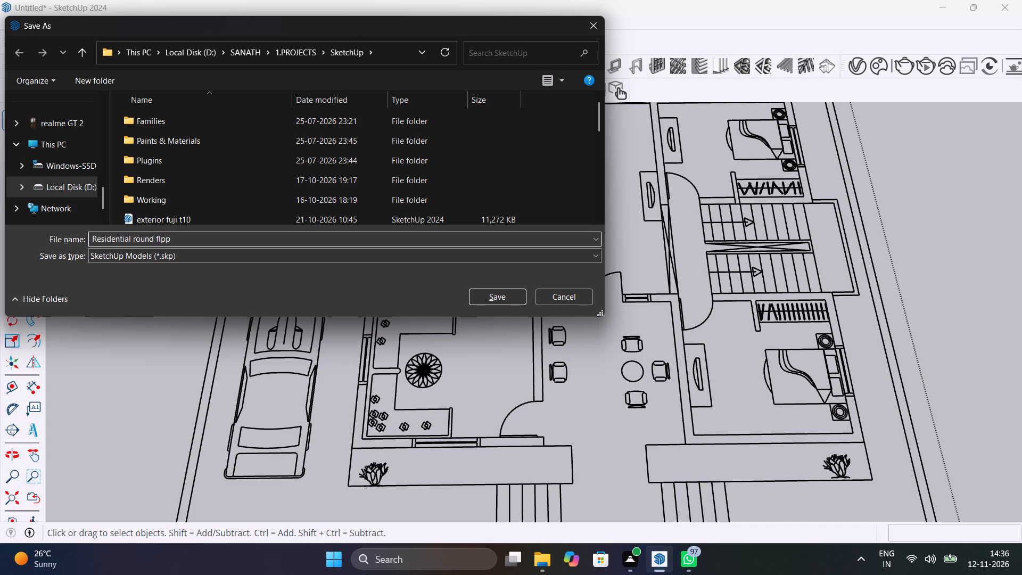
{"action": "key", "text": "r"}
{"action": "key", "text": "BackSpace"}
{"action": "key", "text": "BackSpace"}
{"action": "key", "text": "BackSpace"}
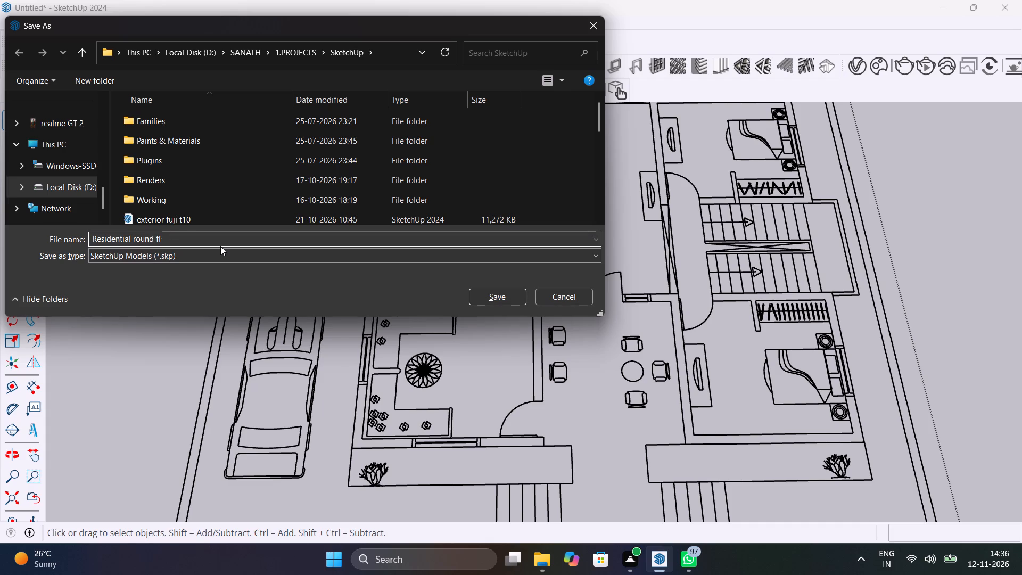
{"action": "type", "text": "oor"}
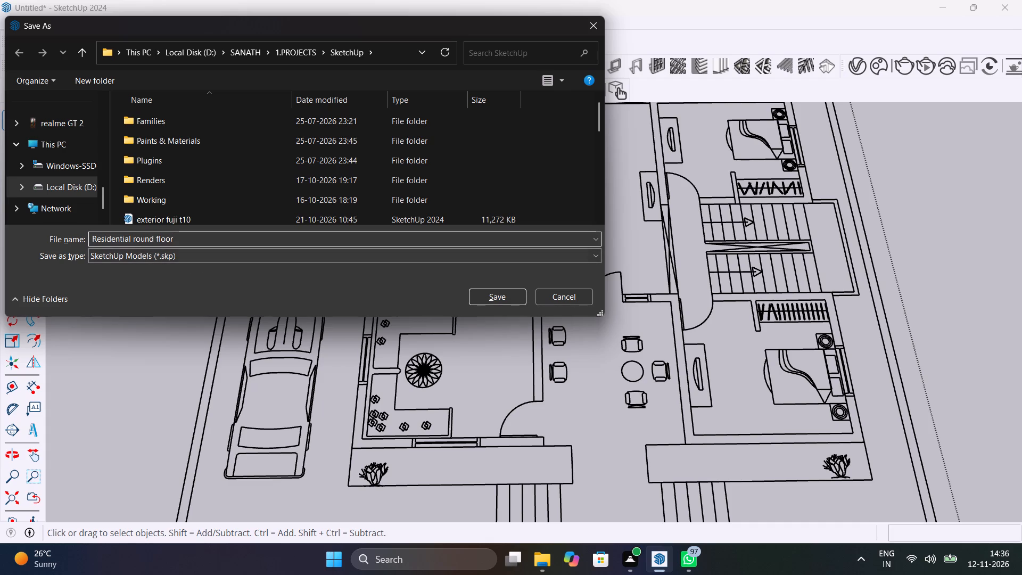
{"action": "left_click", "coordinate": [132, 241]}
{"action": "key", "text": "g"}
{"action": "left_click", "coordinate": [192, 238]}
{"action": "key", "text": "space"}
{"action": "type", "text": "fi"}
{"action": "key", "text": "BackSpace"}
{"action": "type", "text": "uji t"}
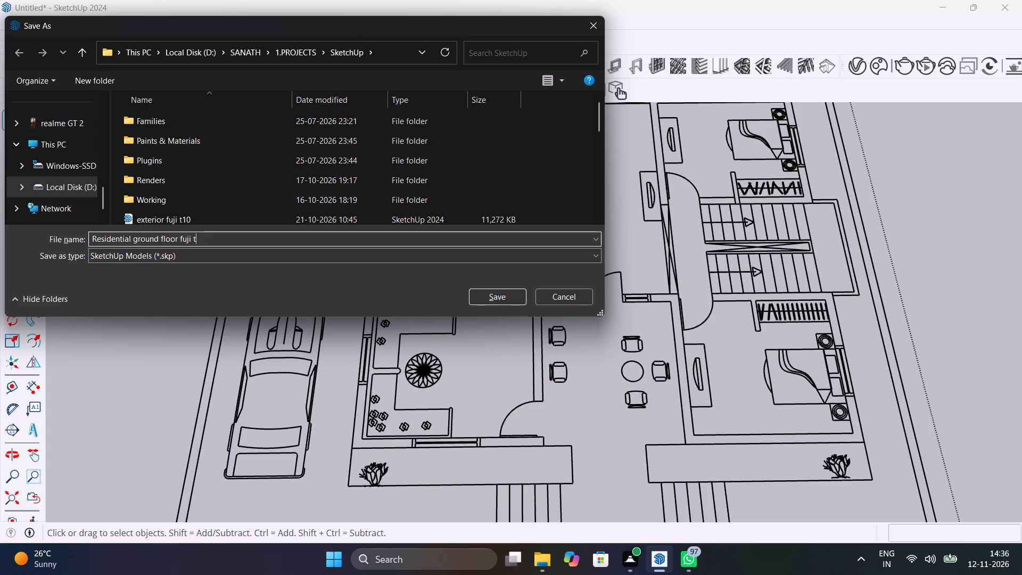
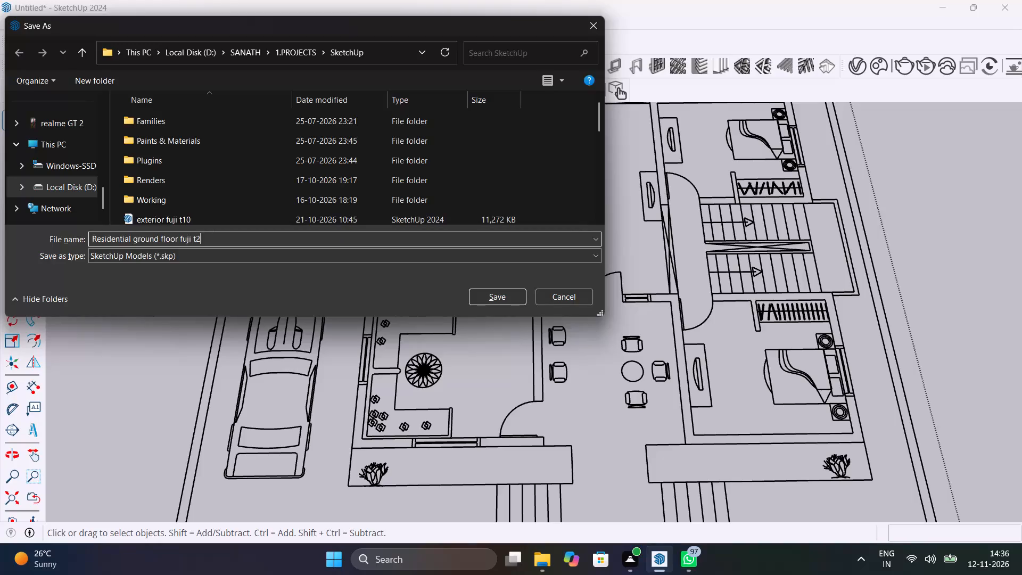
Save the model under the name "Residential ground floor fuji t27".
{"action": "key", "text": "Return"}
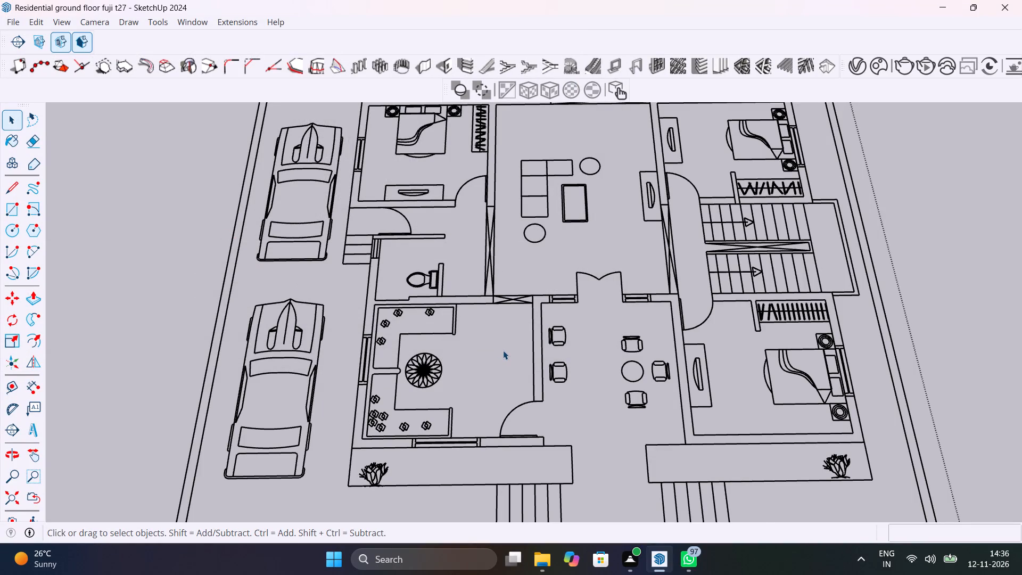
Trace the front wall with rectangles: the section beside the kitchen door, about 5' 1 3/4" by 9", and the window section, 5' 6" by 9".
{"action": "scroll", "coordinate": [503, 350], "scroll_direction": "down", "scroll_amount": 5}
{"action": "middle_click_drag", "start_coordinate": [509, 376], "coordinate": [403, 306], "text": "shift"}
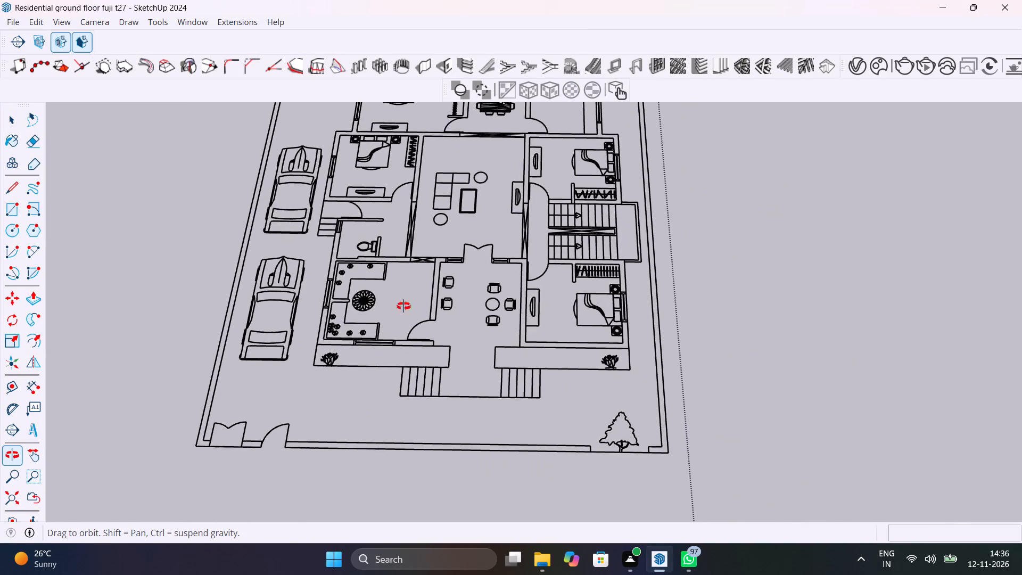
{"action": "middle_click_drag", "start_coordinate": [403, 306], "coordinate": [460, 300], "text": "shift"}
{"action": "scroll", "coordinate": [436, 370], "scroll_direction": "up", "scroll_amount": 10}
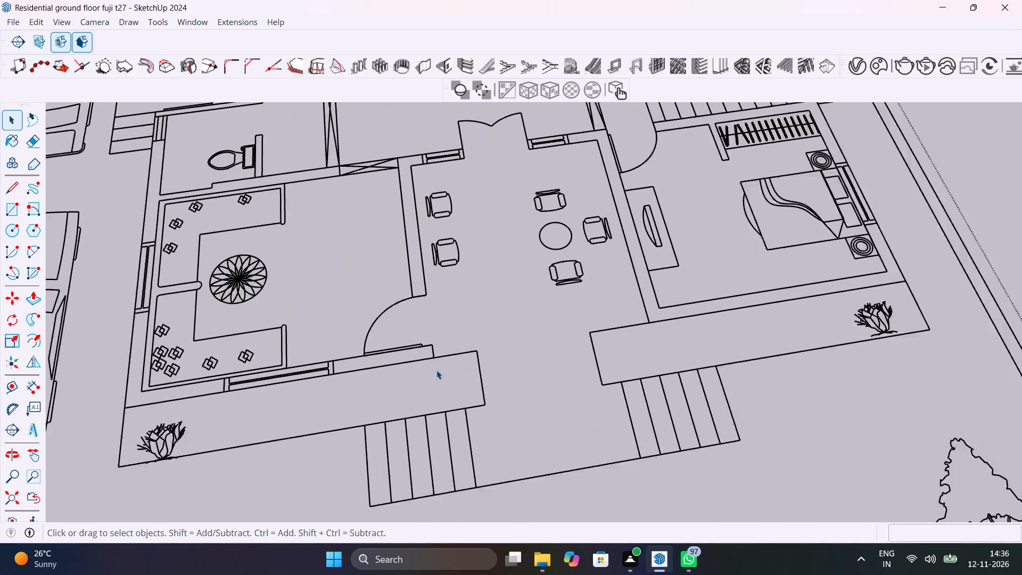
{"action": "scroll", "coordinate": [436, 370], "scroll_direction": "up", "scroll_amount": 1}
{"action": "middle_click_drag", "start_coordinate": [433, 373], "coordinate": [439, 404], "text": "shift"}
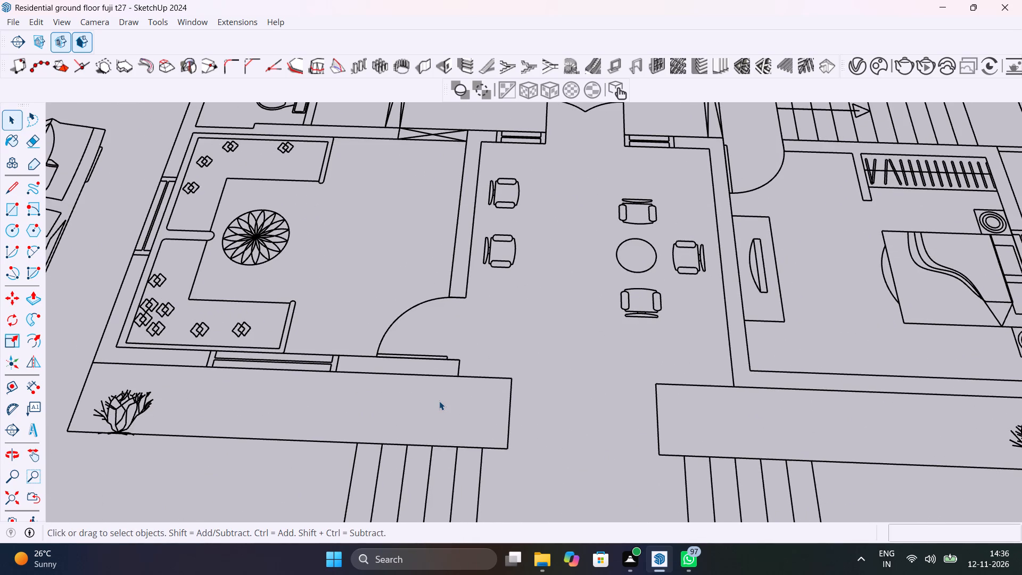
{"action": "scroll", "coordinate": [433, 384], "scroll_direction": "up", "scroll_amount": 3}
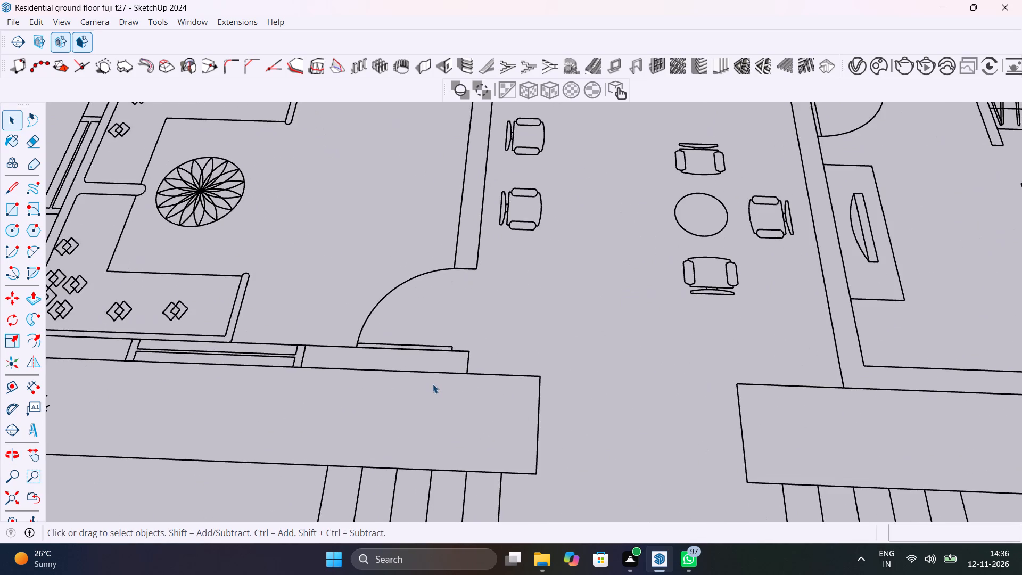
{"action": "middle_click_drag", "start_coordinate": [434, 384], "coordinate": [634, 440], "text": "shift"}
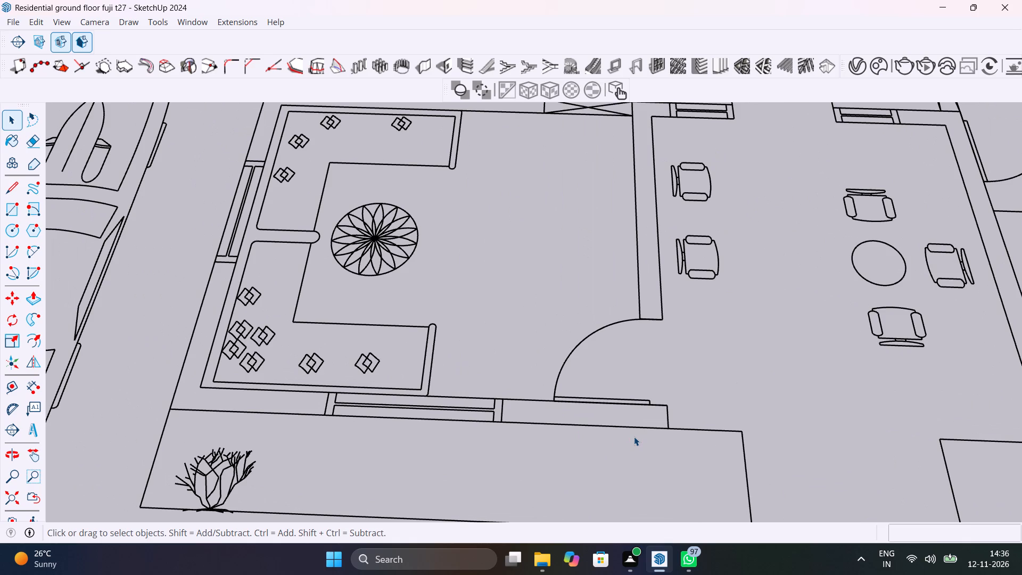
{"action": "key", "text": "r"}
{"action": "left_click", "coordinate": [668, 428]}
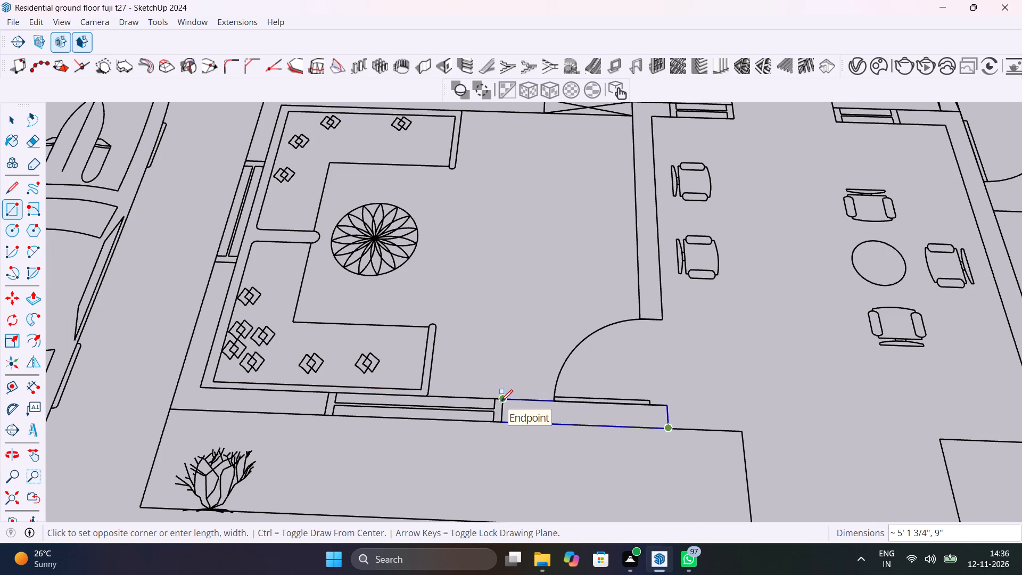
{"action": "scroll", "coordinate": [501, 401], "scroll_direction": "up", "scroll_amount": 4}
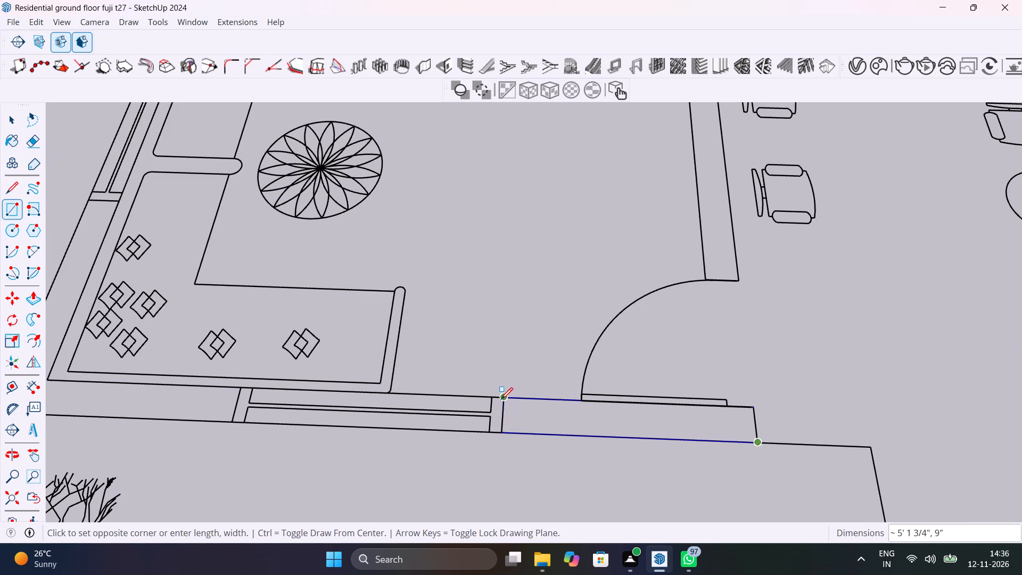
{"action": "left_click", "coordinate": [501, 399]}
{"action": "left_click", "coordinate": [503, 400]}
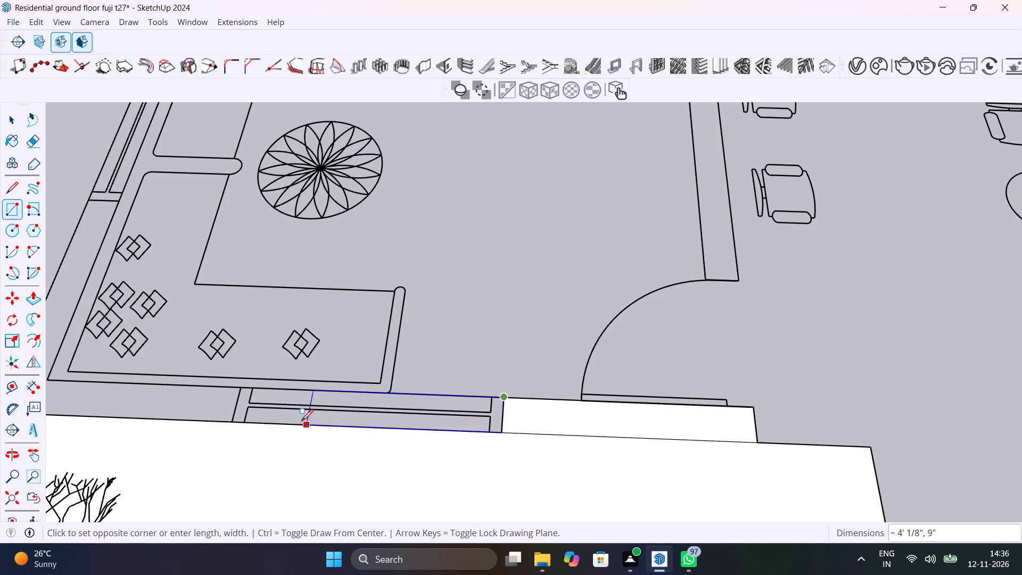
{"action": "left_click", "coordinate": [234, 418]}
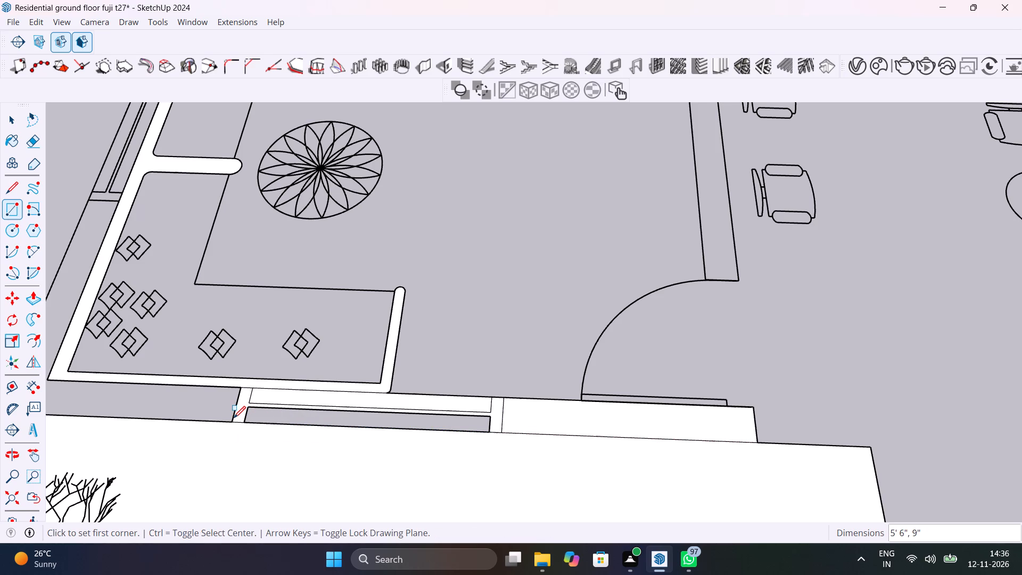
Draw a rectangle about 4' 1 1/4" by 9" over the front wall between the window and the kitchen's inner corner.
{"action": "scroll", "coordinate": [379, 418], "scroll_direction": "down", "scroll_amount": 4}
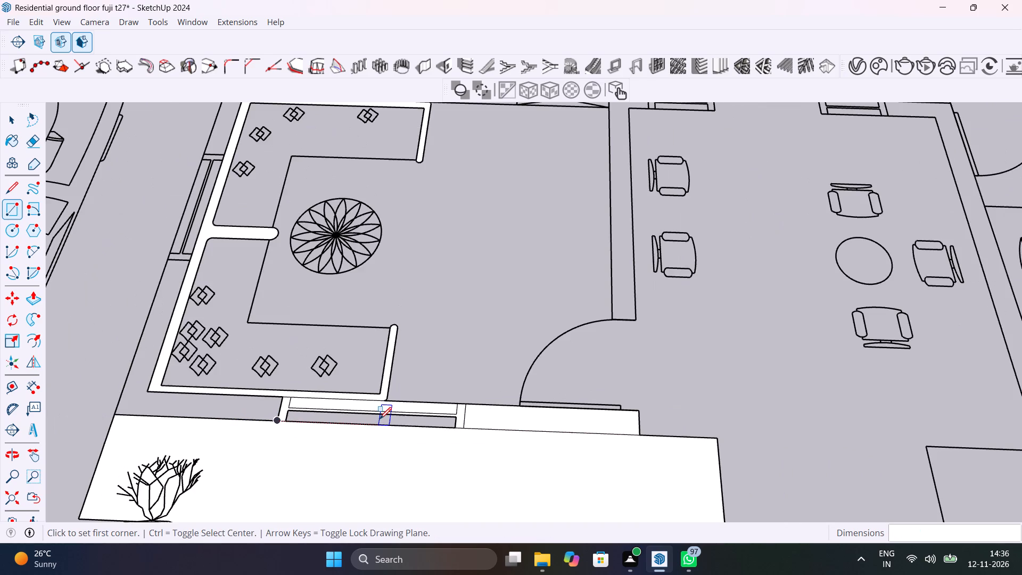
{"action": "scroll", "coordinate": [380, 419], "scroll_direction": "down", "scroll_amount": 5}
{"action": "scroll", "coordinate": [286, 413], "scroll_direction": "up", "scroll_amount": 4}
{"action": "middle_click_drag", "start_coordinate": [297, 418], "coordinate": [334, 424], "text": "shift"}
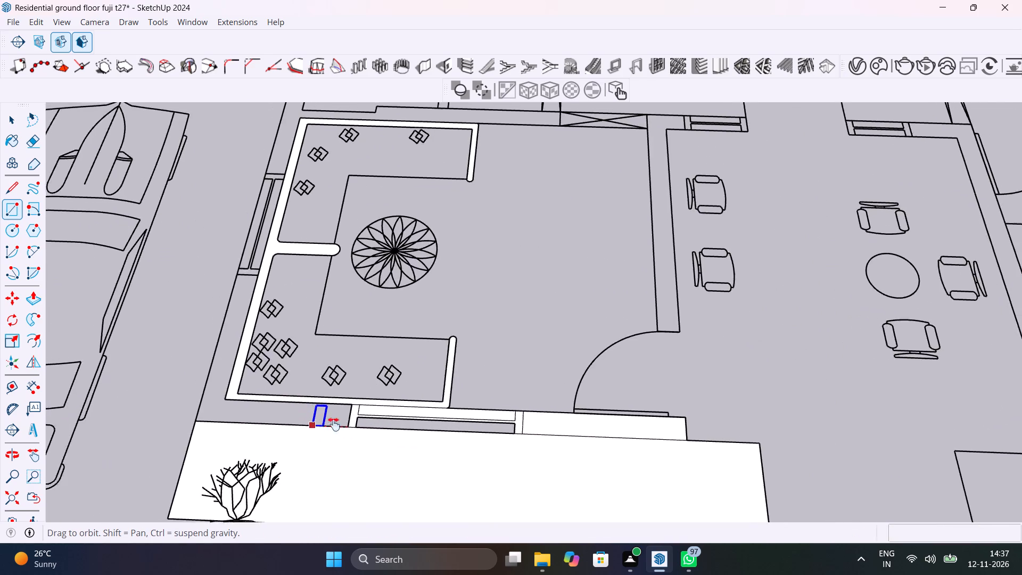
{"action": "middle_click_drag", "start_coordinate": [334, 424], "coordinate": [534, 452], "text": "shift"}
{"action": "left_click", "coordinate": [563, 459]}
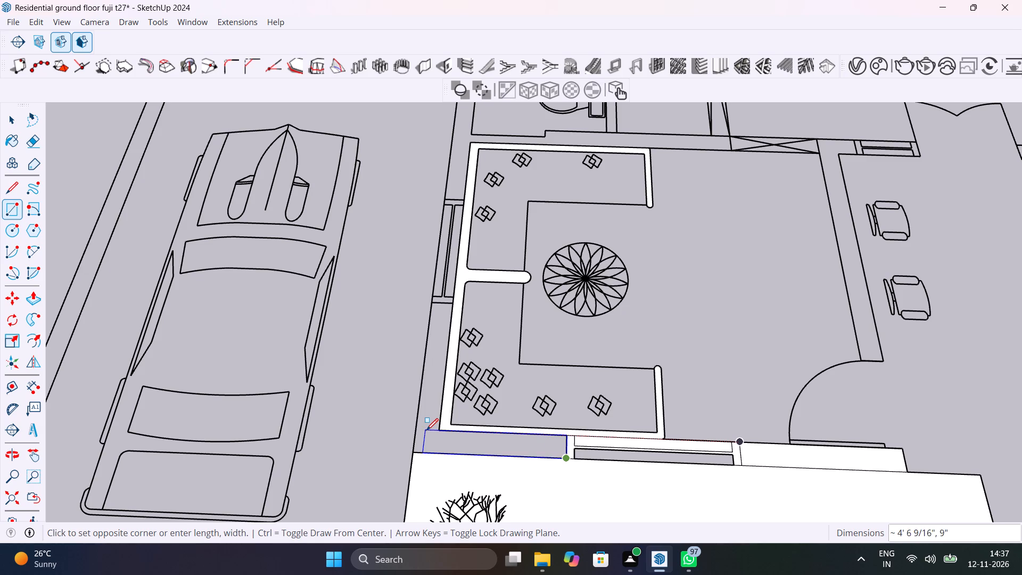
{"action": "left_click", "coordinate": [440, 432]}
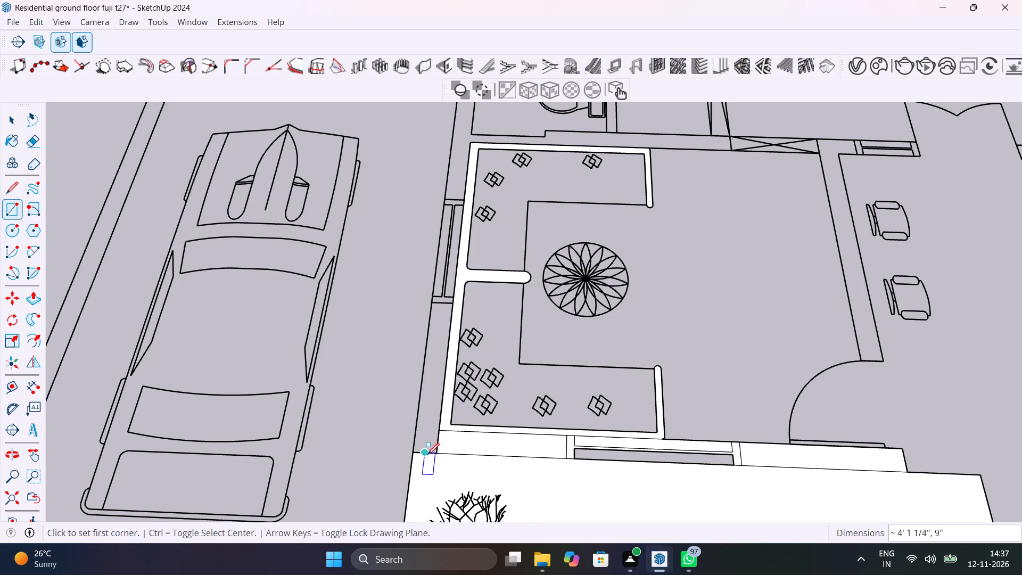
Draw a rectangle over the outer side wall from the kitchen's front corner to the far end of the toilet window.
{"action": "left_click", "coordinate": [435, 457]}
{"action": "scroll", "coordinate": [428, 326], "scroll_direction": "down", "scroll_amount": 7}
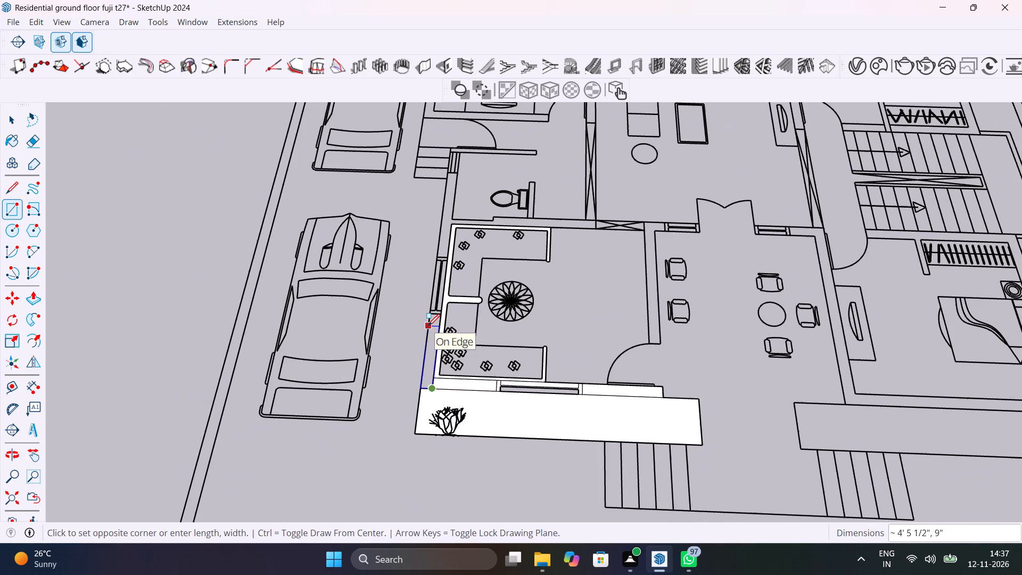
{"action": "scroll", "coordinate": [455, 154], "scroll_direction": "up", "scroll_amount": 9}
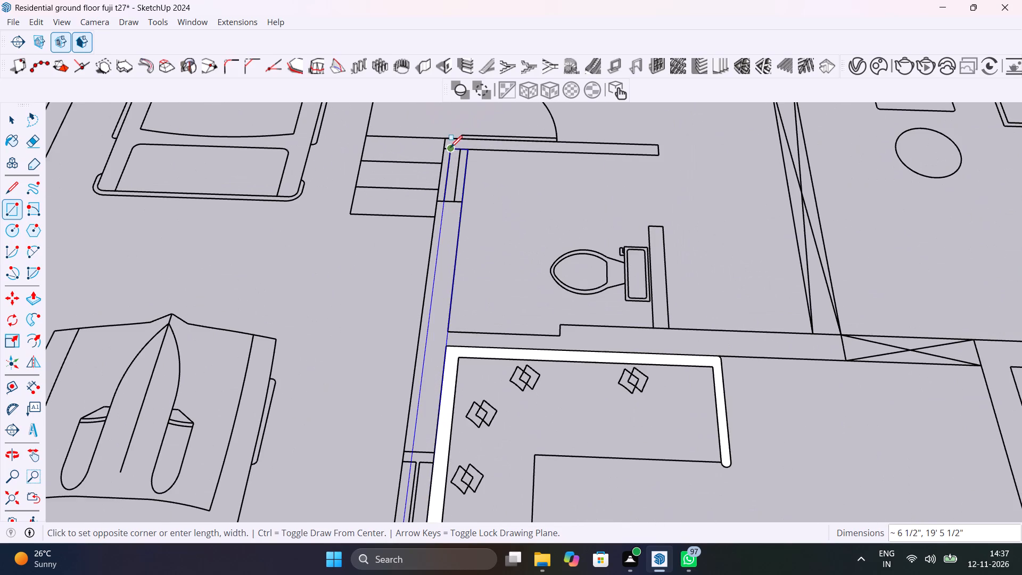
{"action": "left_click", "coordinate": [446, 149]}
Draw a 6' 8" by 5" rectangle over the toilet's thin wall beside the side entrance door.
{"action": "scroll", "coordinate": [487, 149], "scroll_direction": "down", "scroll_amount": 6}
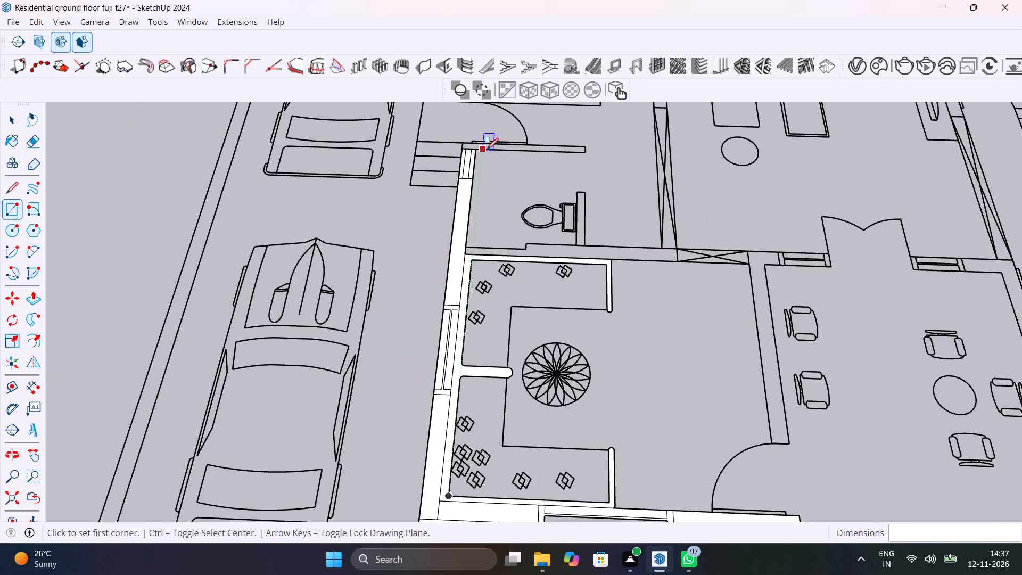
{"action": "scroll", "coordinate": [467, 147], "scroll_direction": "up", "scroll_amount": 10}
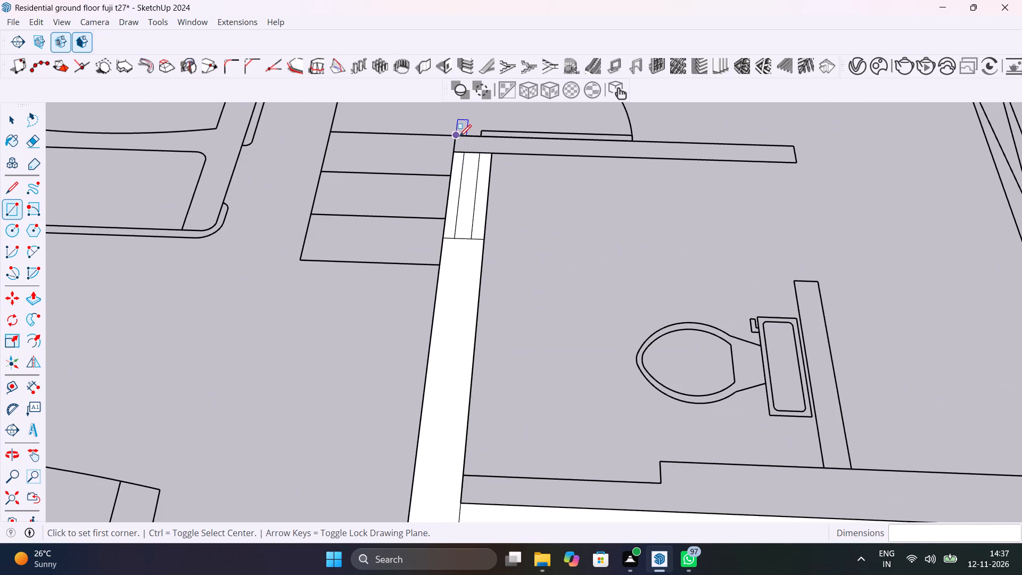
{"action": "left_click", "coordinate": [456, 151]}
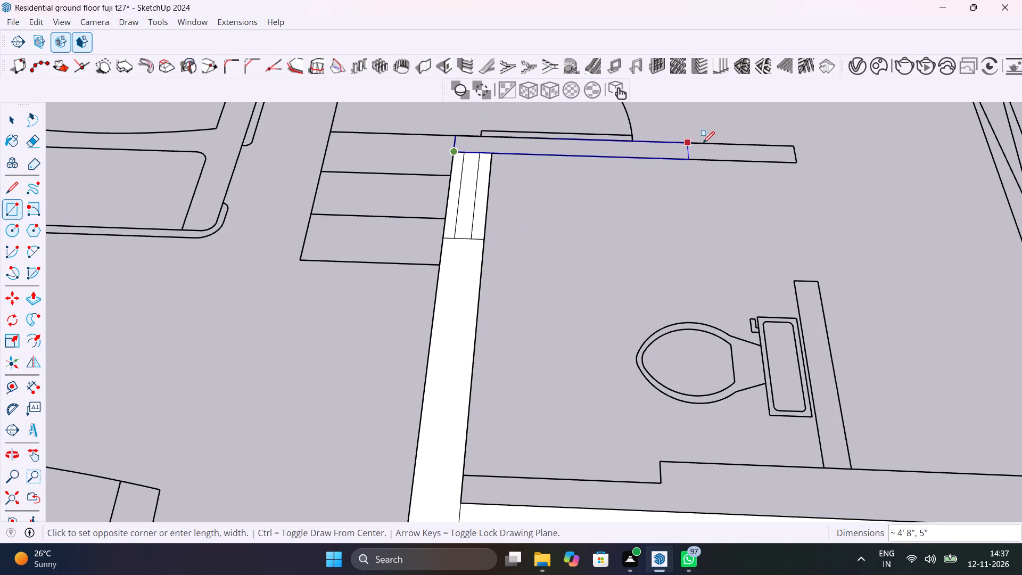
{"action": "left_click", "coordinate": [788, 145]}
Delete the unwanted face that filled the kitchen counter's outline strip.
{"action": "scroll", "coordinate": [745, 165], "scroll_direction": "down", "scroll_amount": 14}
{"action": "middle_click_drag", "start_coordinate": [663, 201], "coordinate": [663, 207]}
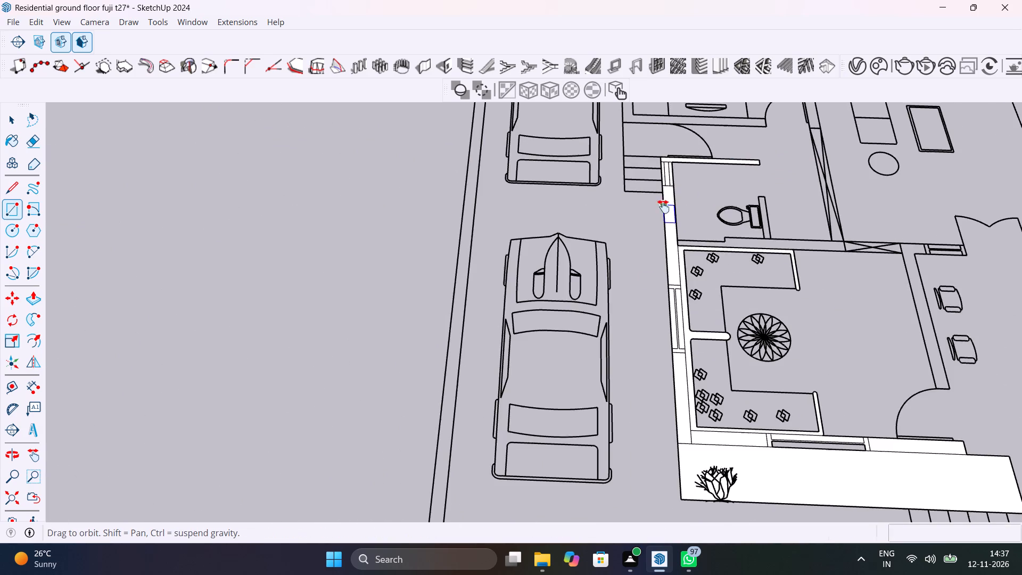
{"action": "middle_click_drag", "start_coordinate": [663, 207], "coordinate": [623, 344]}
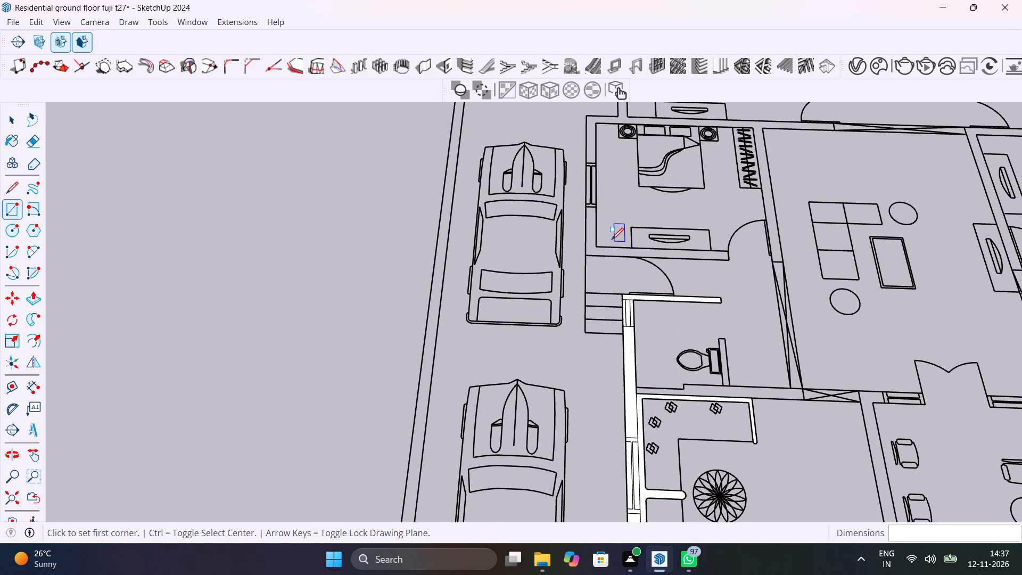
{"action": "middle_click_drag", "start_coordinate": [690, 406], "coordinate": [556, 334], "text": "shift"}
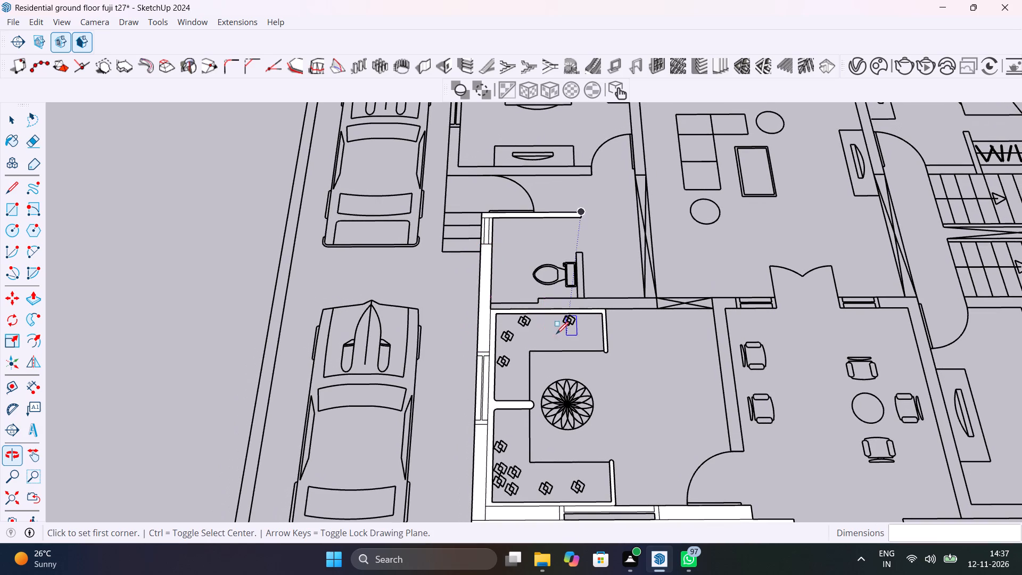
{"action": "scroll", "coordinate": [506, 347], "scroll_direction": "up", "scroll_amount": 12}
{"action": "key", "text": "space"}
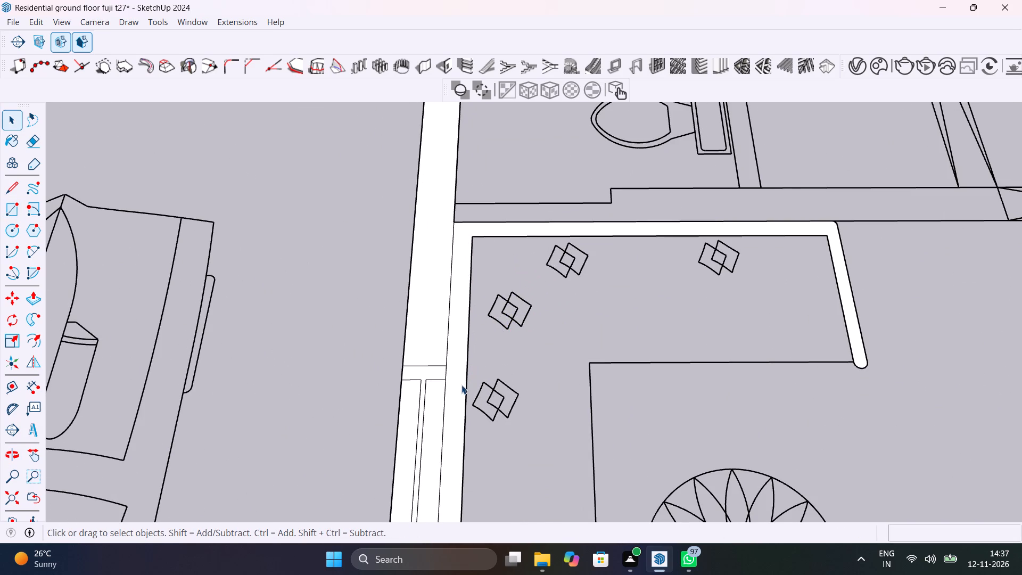
{"action": "left_click", "coordinate": [461, 385]}
{"action": "key", "text": "Delete"}
Delete the unwanted face covering the planter strip in front of the kitchen wall.
{"action": "scroll", "coordinate": [465, 385], "scroll_direction": "down", "scroll_amount": 5}
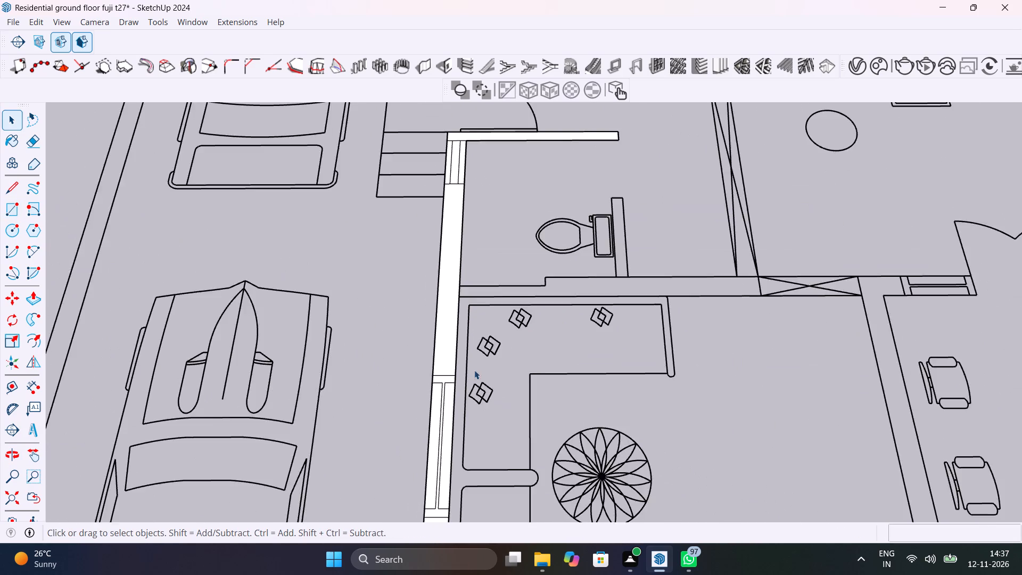
{"action": "scroll", "coordinate": [474, 370], "scroll_direction": "down", "scroll_amount": 13}
{"action": "scroll", "coordinate": [484, 439], "scroll_direction": "up", "scroll_amount": 7}
{"action": "middle_click_drag", "start_coordinate": [491, 481], "coordinate": [450, 407]}
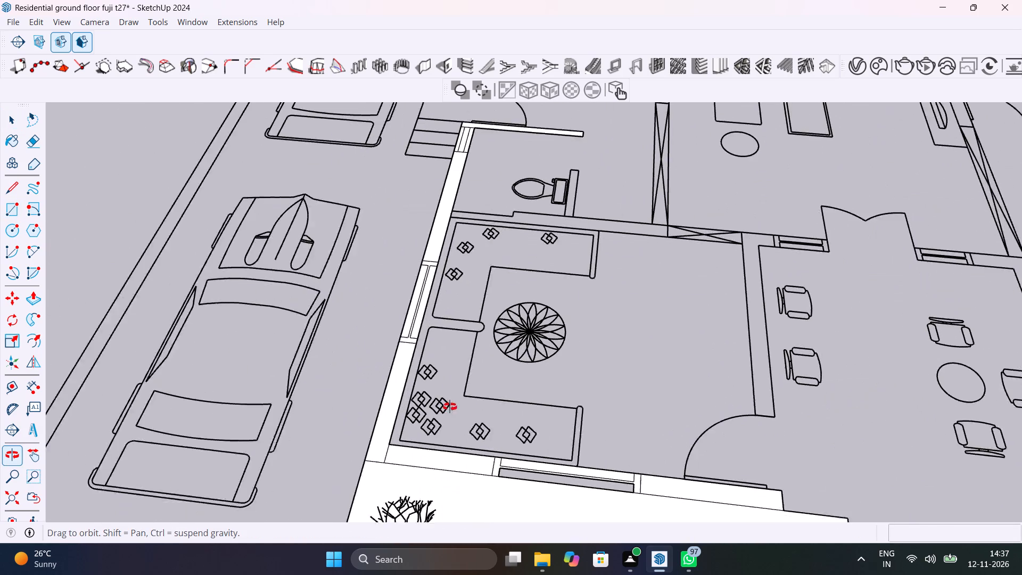
{"action": "middle_click_drag", "start_coordinate": [450, 407], "coordinate": [469, 385]}
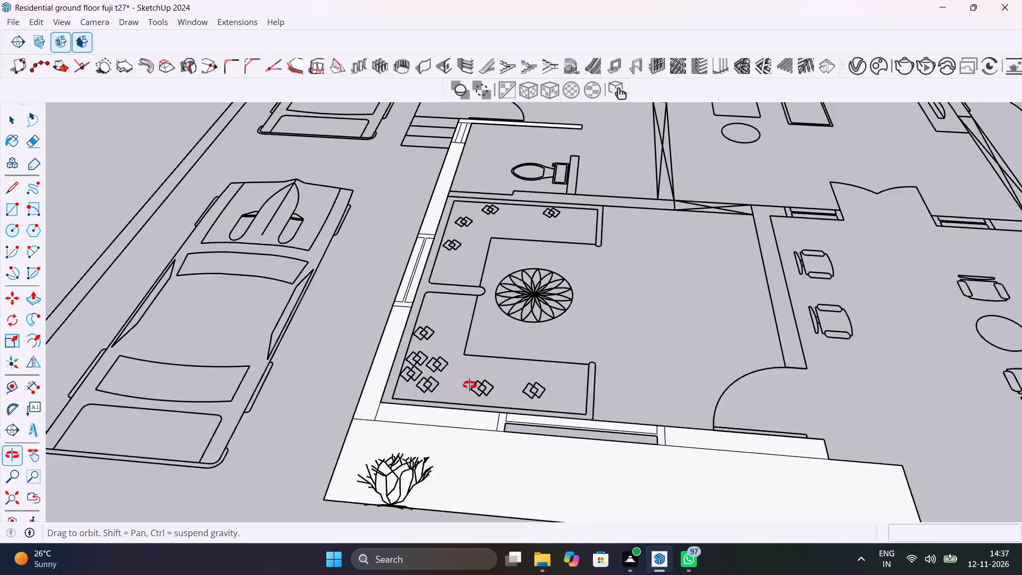
{"action": "middle_click_drag", "start_coordinate": [469, 385], "coordinate": [493, 385]}
{"action": "left_click", "coordinate": [716, 472]}
{"action": "key", "text": "Delete"}
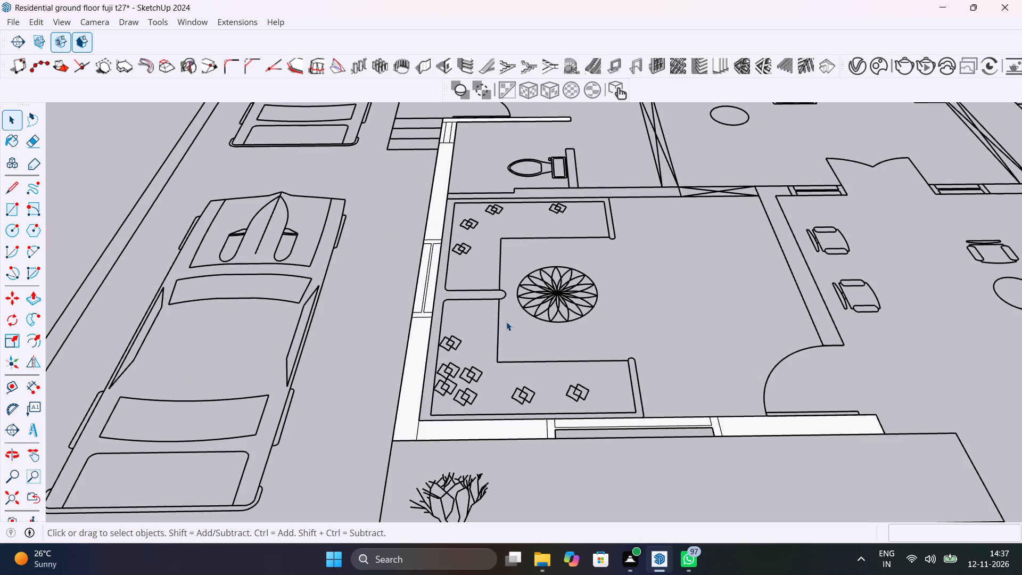
Draw a rectangle about 9' 3 1/8" by 8 7/8" over the bedroom wall behind the TV unit, facing the side entrance.
{"action": "scroll", "coordinate": [506, 322], "scroll_direction": "down", "scroll_amount": 6}
{"action": "middle_click_drag", "start_coordinate": [514, 326], "coordinate": [523, 405]}
{"action": "scroll", "coordinate": [526, 275], "scroll_direction": "down", "scroll_amount": 7}
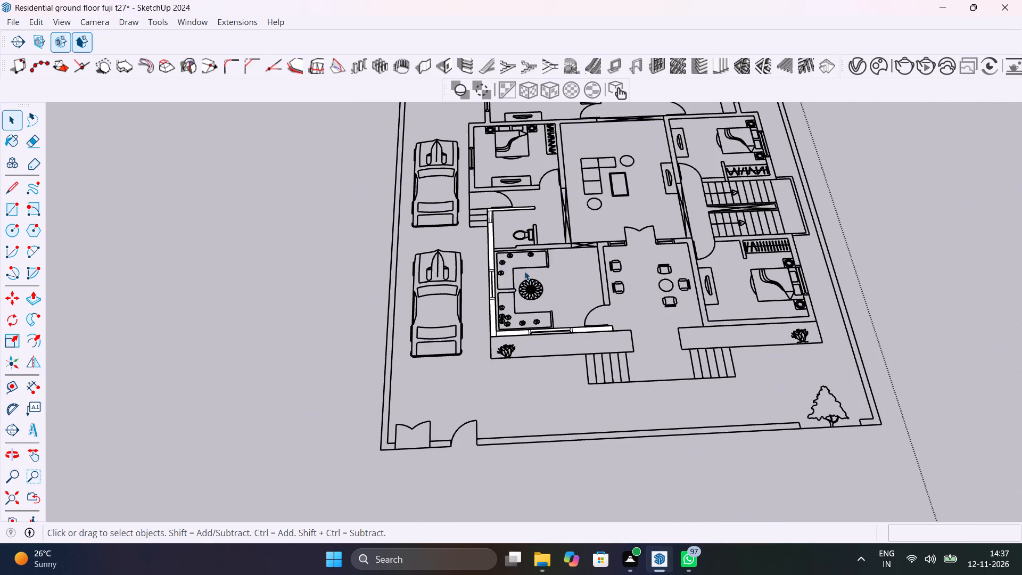
{"action": "scroll", "coordinate": [508, 210], "scroll_direction": "up", "scroll_amount": 13}
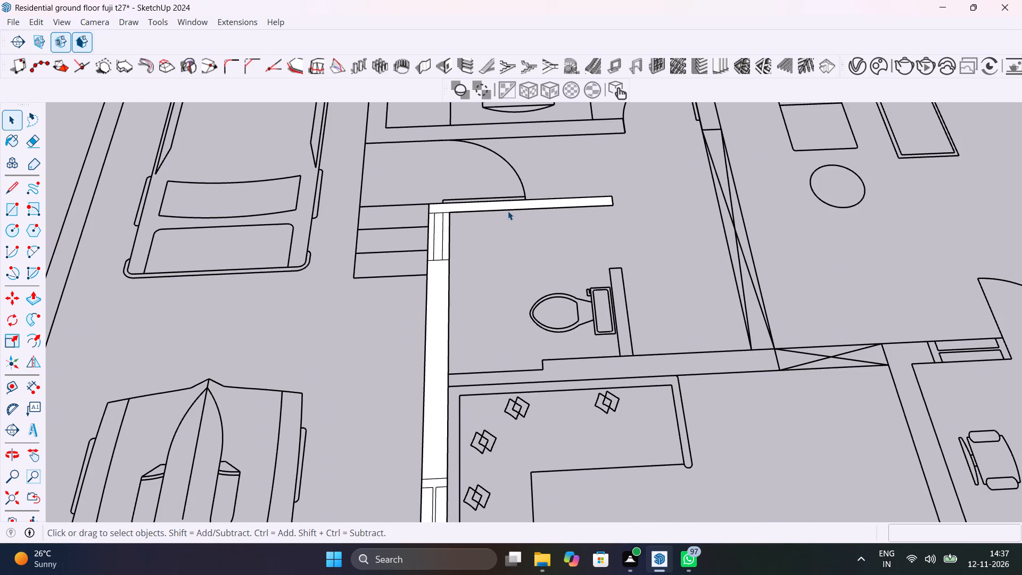
{"action": "middle_click_drag", "start_coordinate": [477, 171], "coordinate": [572, 354], "text": "shift"}
{"action": "key", "text": "r"}
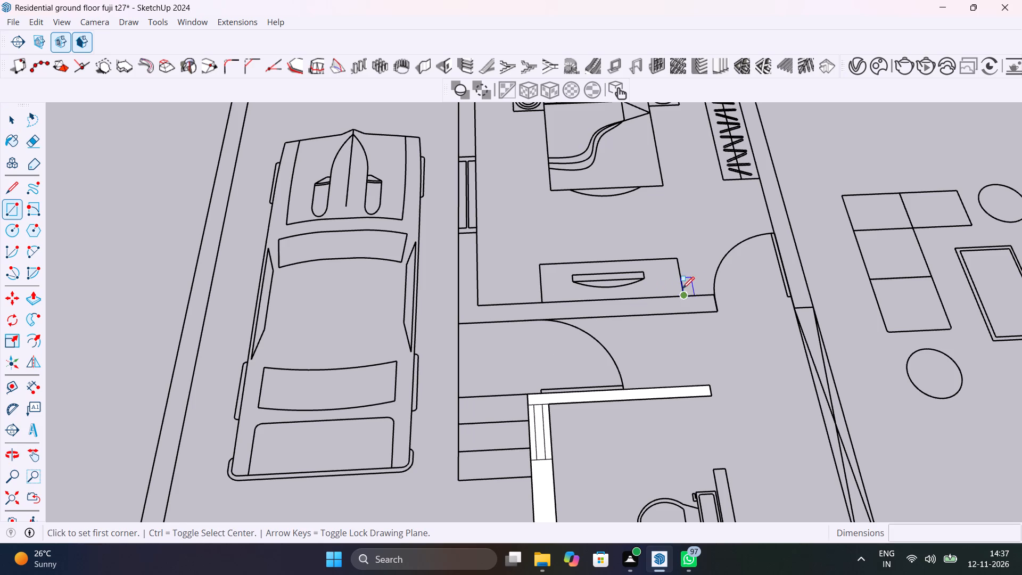
{"action": "left_click", "coordinate": [717, 309]}
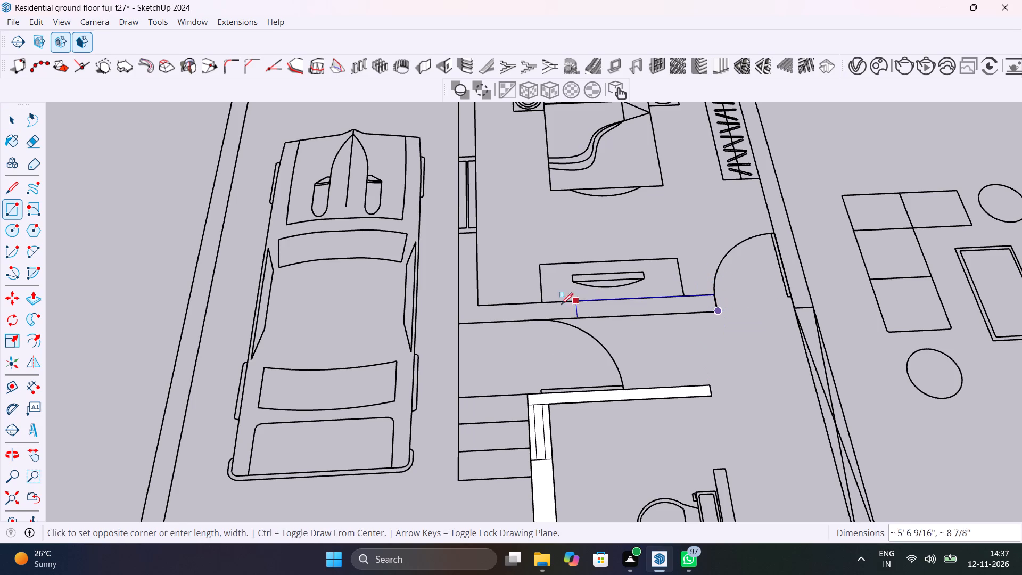
{"action": "left_click", "coordinate": [474, 306]}
Draw a rectangle about 12' 11 7/8" by 9" over that bedroom's outer side wall, including its window, up to the outer corner.
{"action": "left_click", "coordinate": [479, 318]}
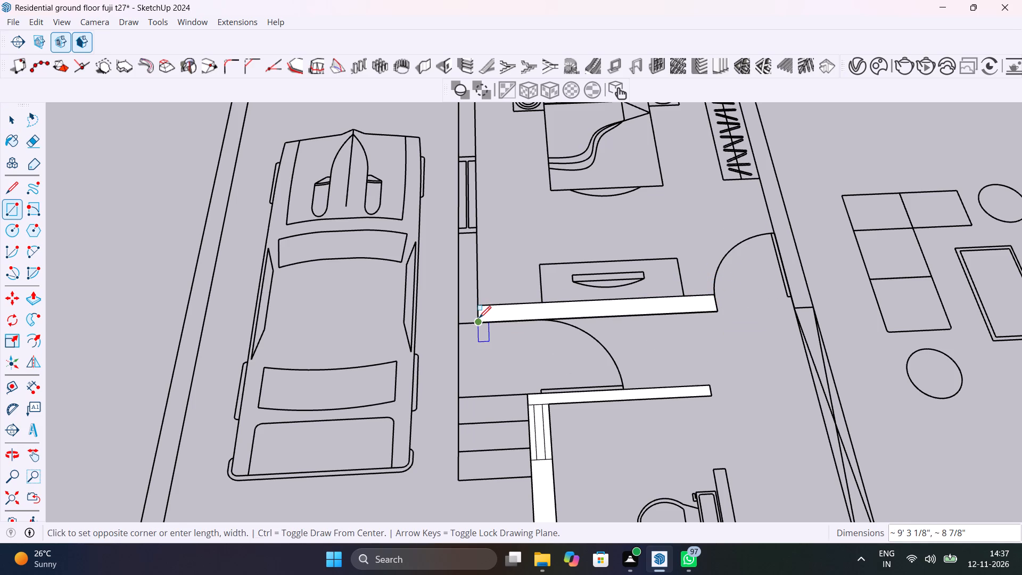
{"action": "scroll", "coordinate": [458, 216], "scroll_direction": "down", "scroll_amount": 6}
{"action": "middle_click_drag", "start_coordinate": [458, 216], "coordinate": [491, 390], "text": "shift"}
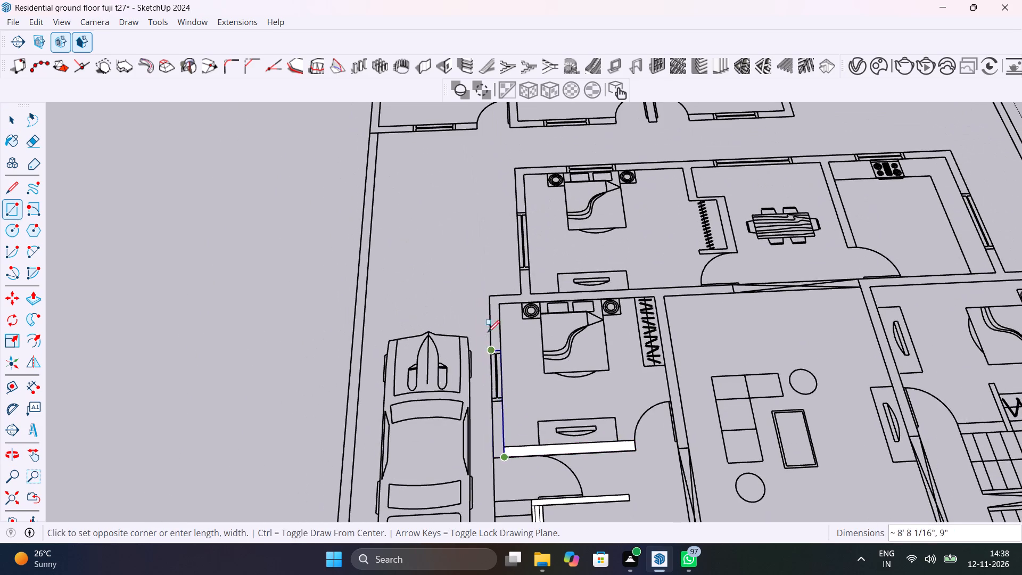
{"action": "scroll", "coordinate": [488, 309], "scroll_direction": "up", "scroll_amount": 7}
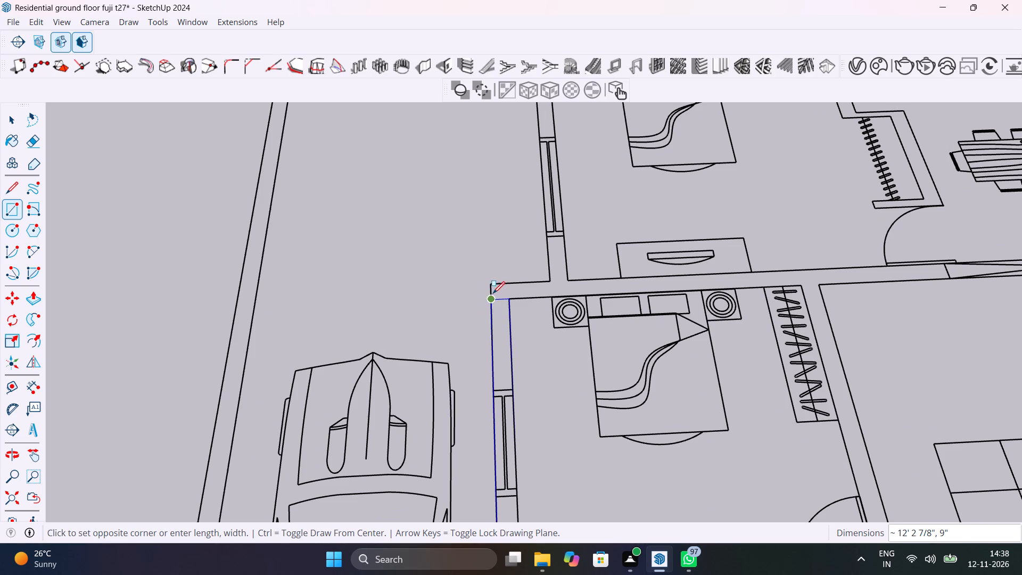
{"action": "left_click", "coordinate": [492, 287]}
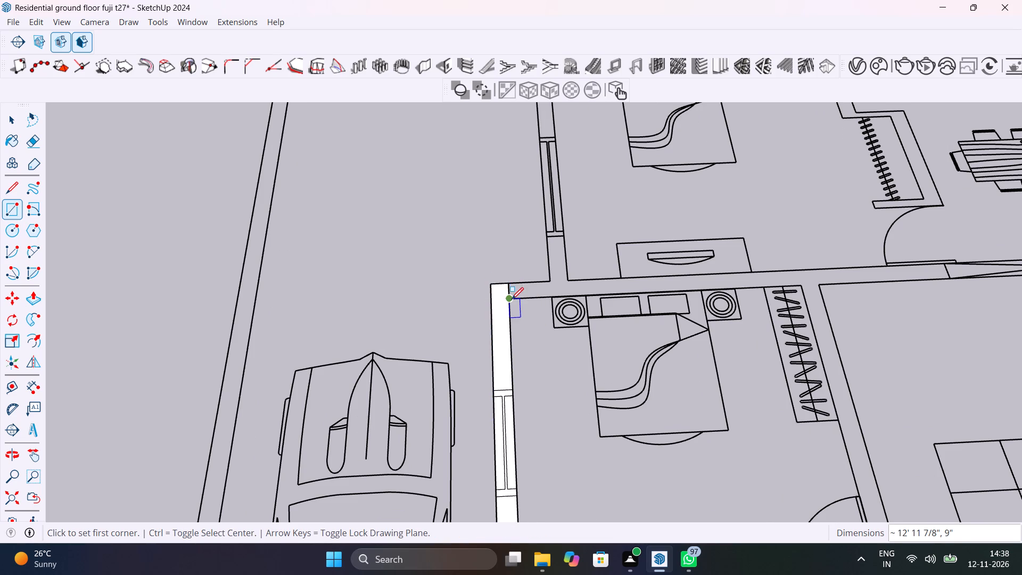
Draw a 2' 6" by 9" rectangle over the short wall joining that bedroom's outer corner to the rear bedroom's side wall.
{"action": "left_click", "coordinate": [512, 302]}
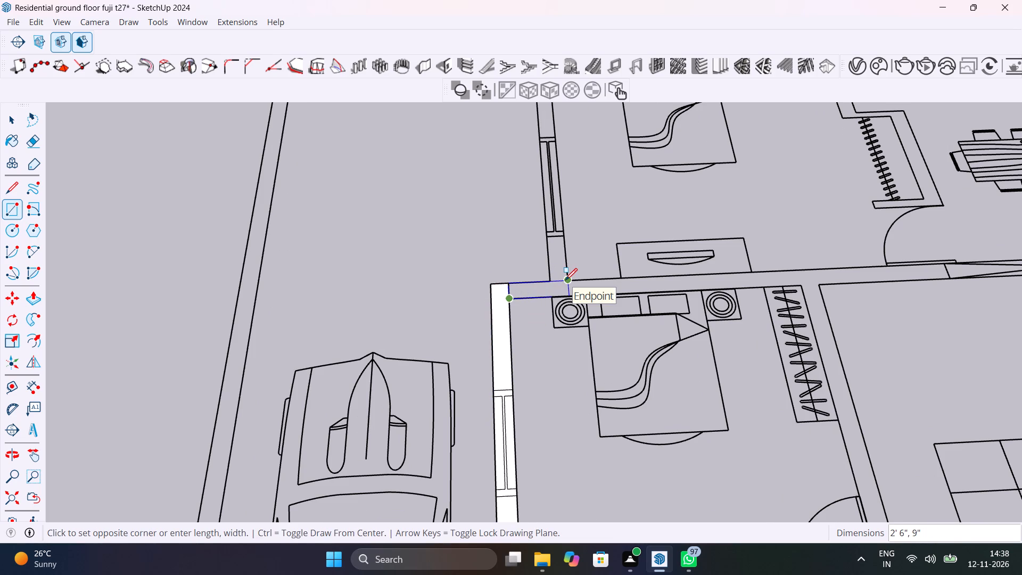
{"action": "left_click", "coordinate": [565, 280]}
Draw a 12' 9" by 9" rectangle over the rear bedroom's outer side wall, including its window, up to the outer corner.
{"action": "scroll", "coordinate": [565, 280], "scroll_direction": "down", "scroll_amount": 6}
{"action": "middle_click_drag", "start_coordinate": [565, 280], "coordinate": [542, 359], "text": "shift"}
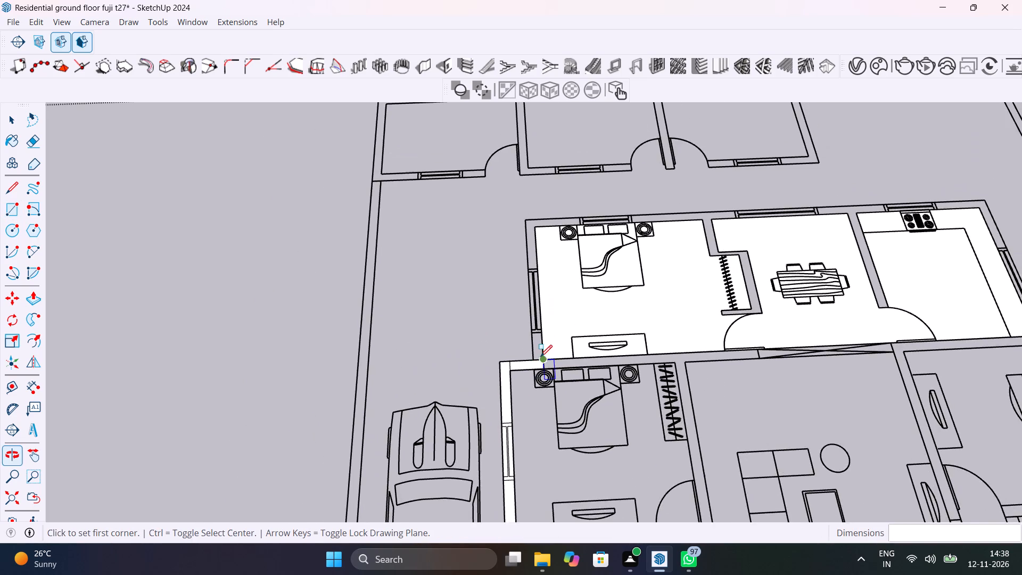
{"action": "scroll", "coordinate": [542, 349], "scroll_direction": "up", "scroll_amount": 6}
{"action": "left_click", "coordinate": [548, 368]}
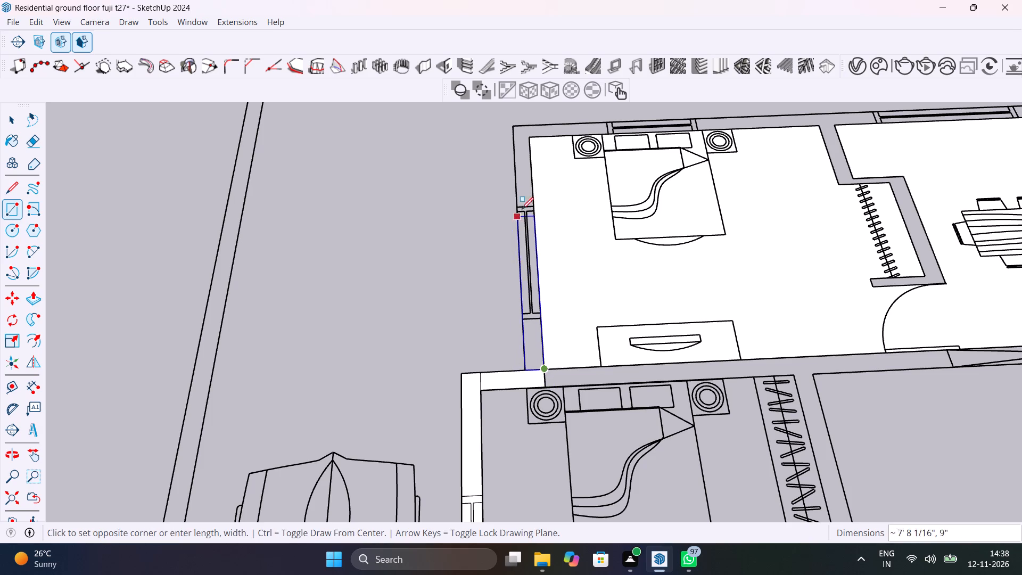
{"action": "left_click", "coordinate": [512, 128]}
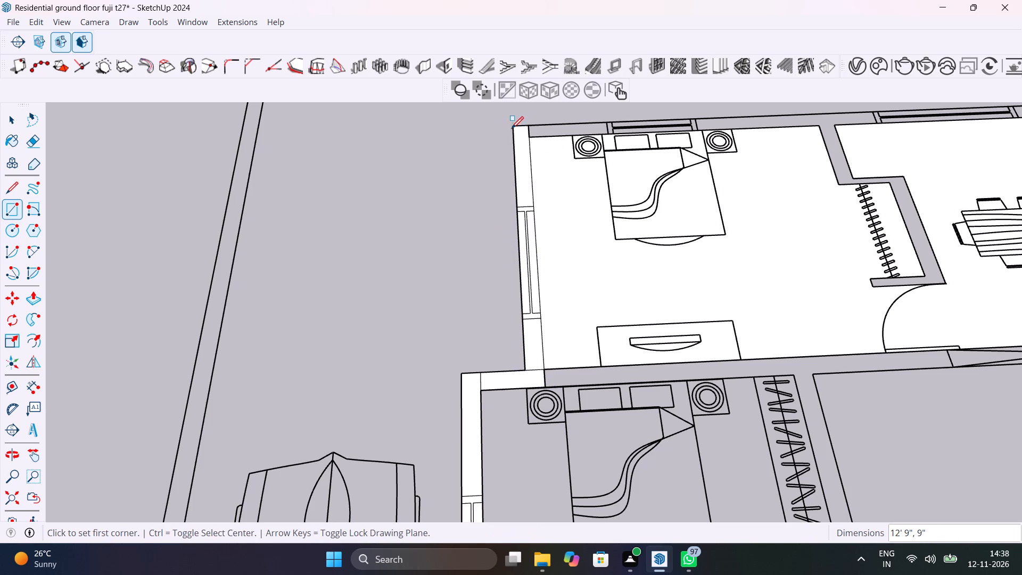
Draw a 38' 3" by 9" rectangle over the whole rear wall behind the bedroom, dining area and kitchen, including its windows.
{"action": "middle_click_drag", "start_coordinate": [511, 149], "coordinate": [441, 339], "text": "shift"}
{"action": "left_click", "coordinate": [461, 313]}
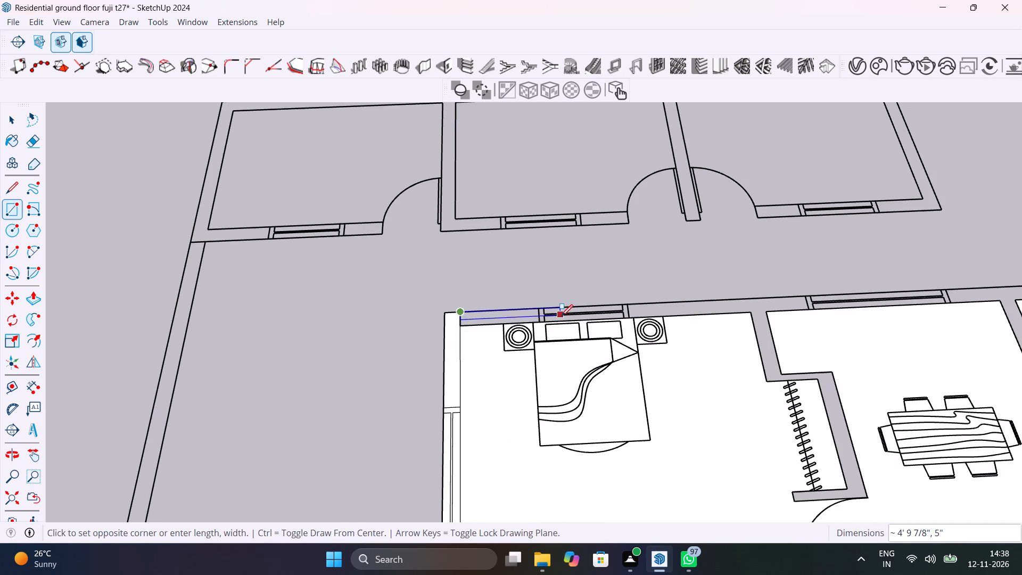
{"action": "scroll", "coordinate": [561, 316], "scroll_direction": "down", "scroll_amount": 5}
{"action": "scroll", "coordinate": [682, 314], "scroll_direction": "up", "scroll_amount": 11}
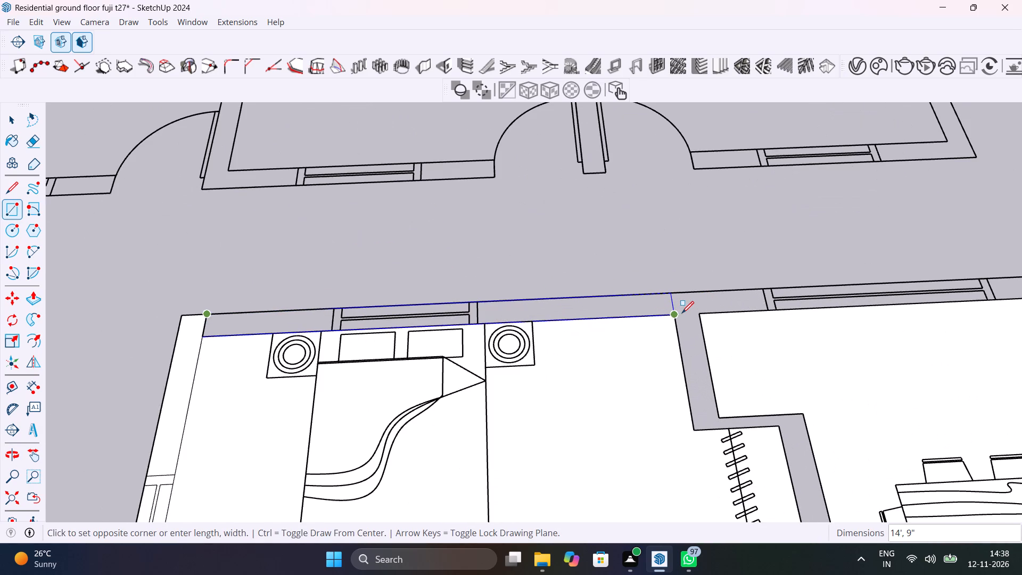
{"action": "scroll", "coordinate": [682, 313], "scroll_direction": "down", "scroll_amount": 11}
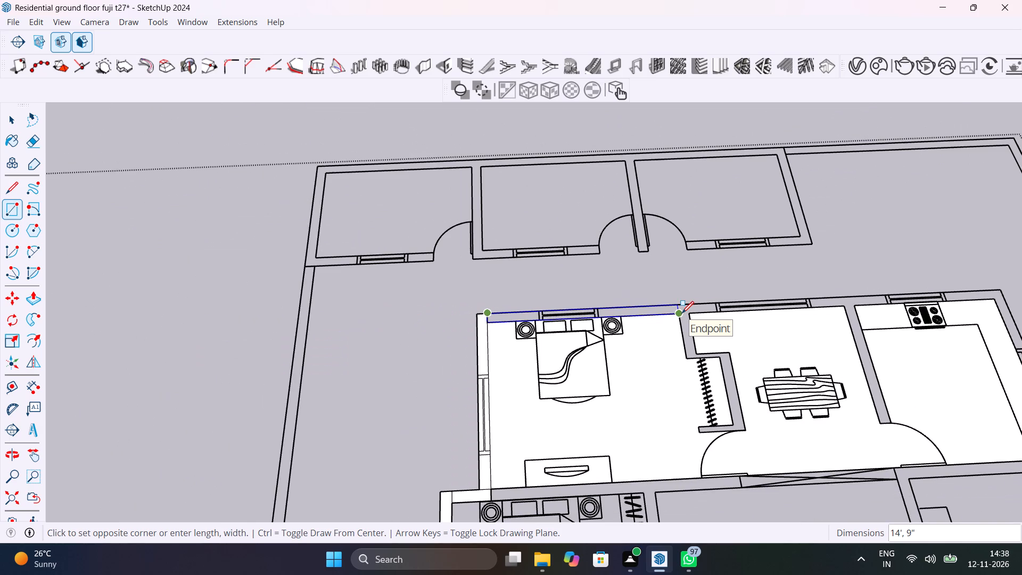
{"action": "middle_click_drag", "start_coordinate": [840, 301], "coordinate": [541, 301], "text": "shift"}
{"action": "scroll", "coordinate": [693, 300], "scroll_direction": "up", "scroll_amount": 1}
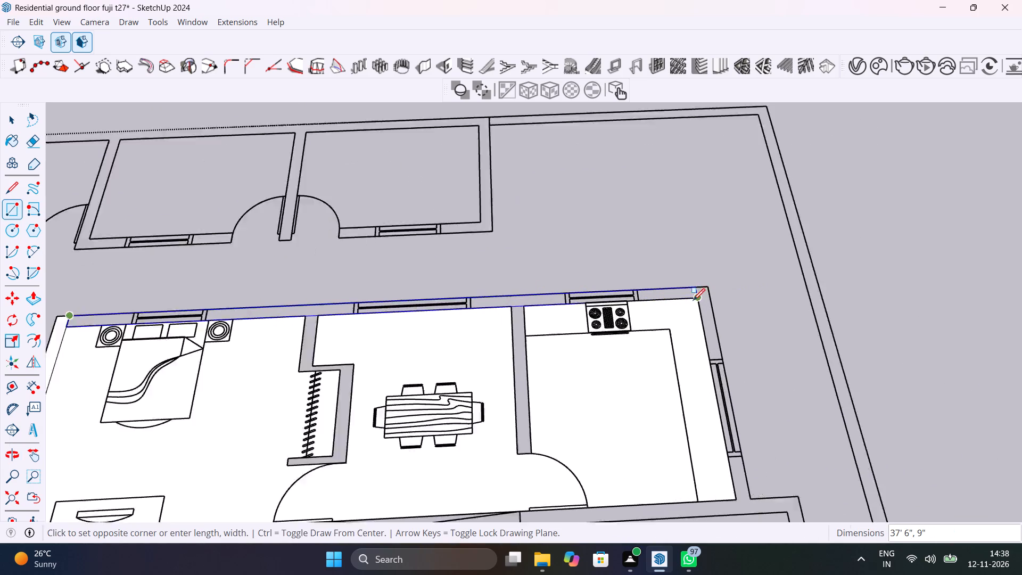
{"action": "scroll", "coordinate": [693, 300], "scroll_direction": "up", "scroll_amount": 9}
{"action": "left_click", "coordinate": [732, 296]}
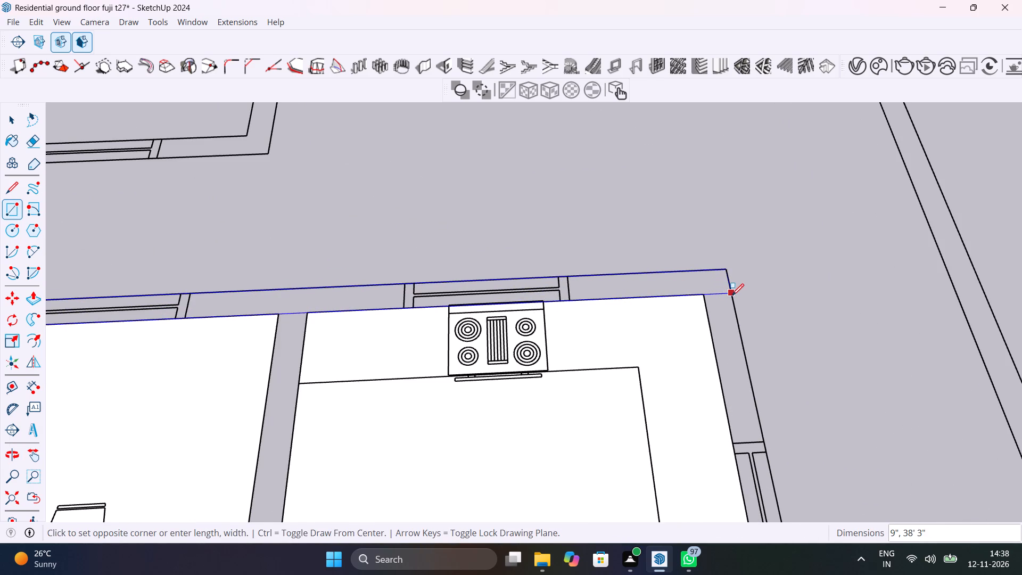
{"action": "scroll", "coordinate": [732, 295], "scroll_direction": "down", "scroll_amount": 12}
{"action": "key", "text": "space"}
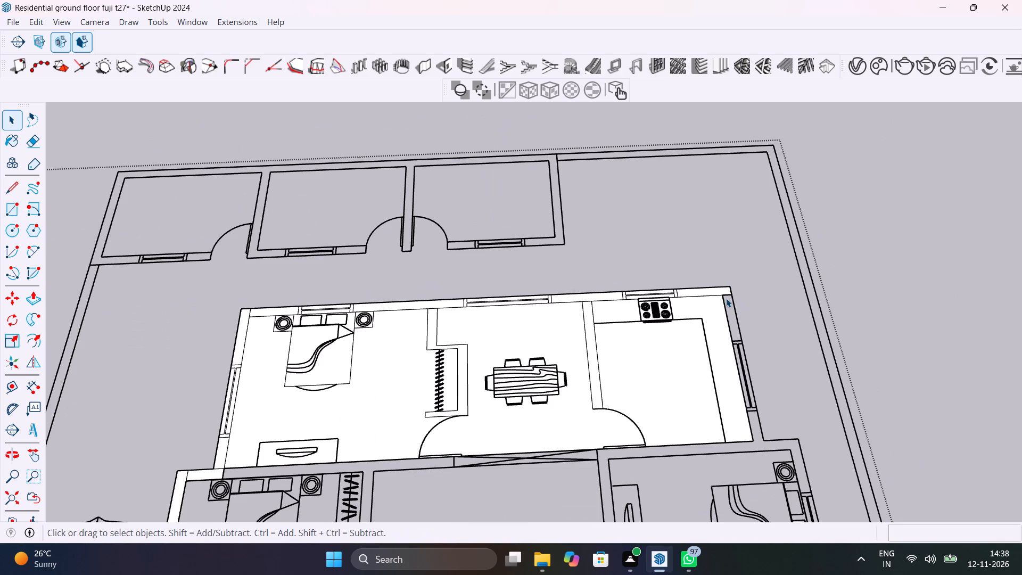
Draw a 9" wide rectangle over the kitchen's outer side wall, including its window, from the rear wall to the adjoining bedroom's wall.
{"action": "key", "text": "r"}
{"action": "left_click", "coordinate": [723, 297]}
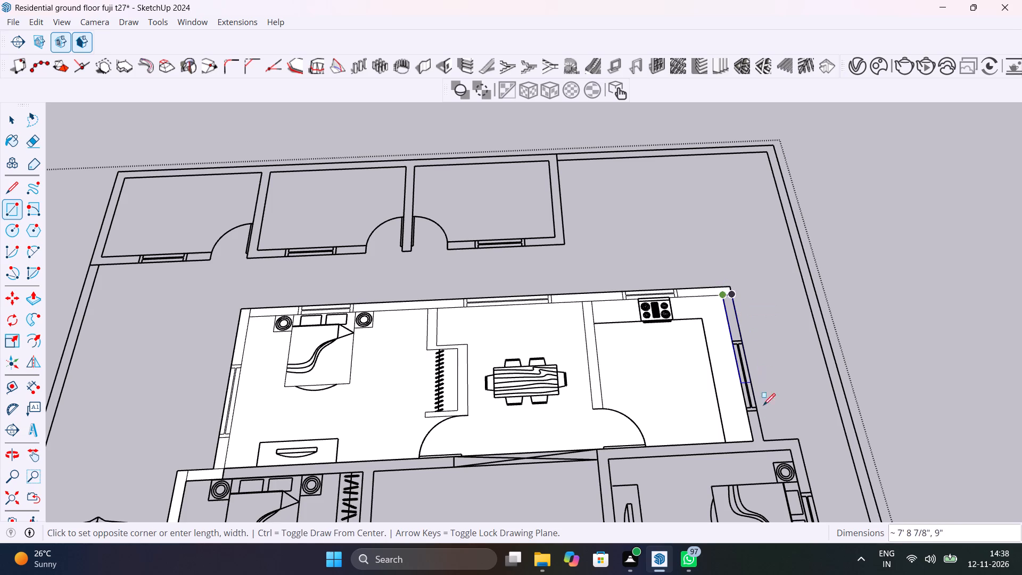
{"action": "left_click", "coordinate": [764, 434]}
Draw a rectangle about 13' 8 15/16" by 9" over the wall separating the kitchen from the bedroom beside the staircase.
{"action": "middle_click_drag", "start_coordinate": [764, 434], "coordinate": [755, 428], "text": "shift"}
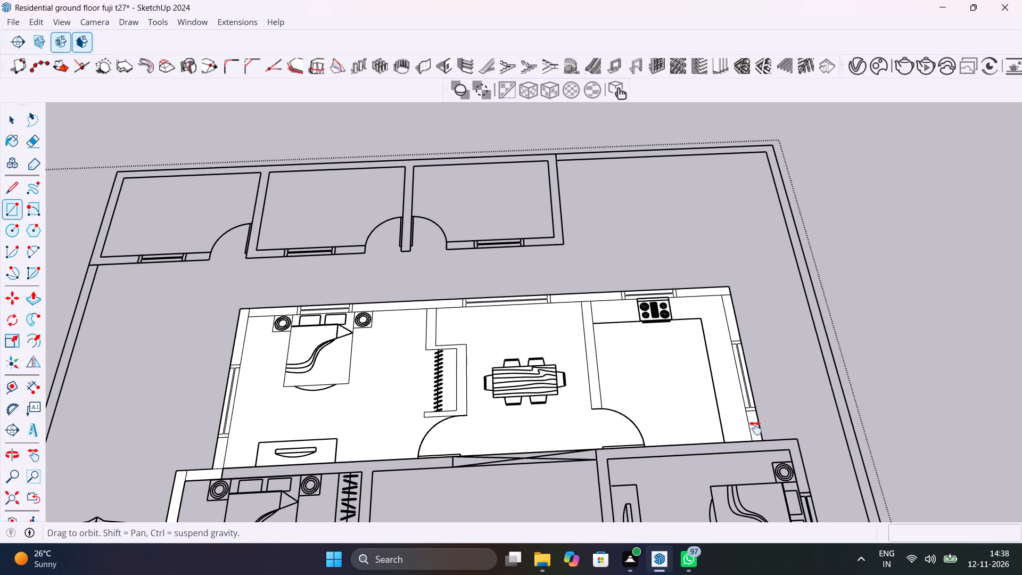
{"action": "middle_click_drag", "start_coordinate": [755, 428], "coordinate": [688, 284], "text": "shift"}
{"action": "scroll", "coordinate": [712, 315], "scroll_direction": "up", "scroll_amount": 7}
{"action": "scroll", "coordinate": [606, 321], "scroll_direction": "down", "scroll_amount": 2}
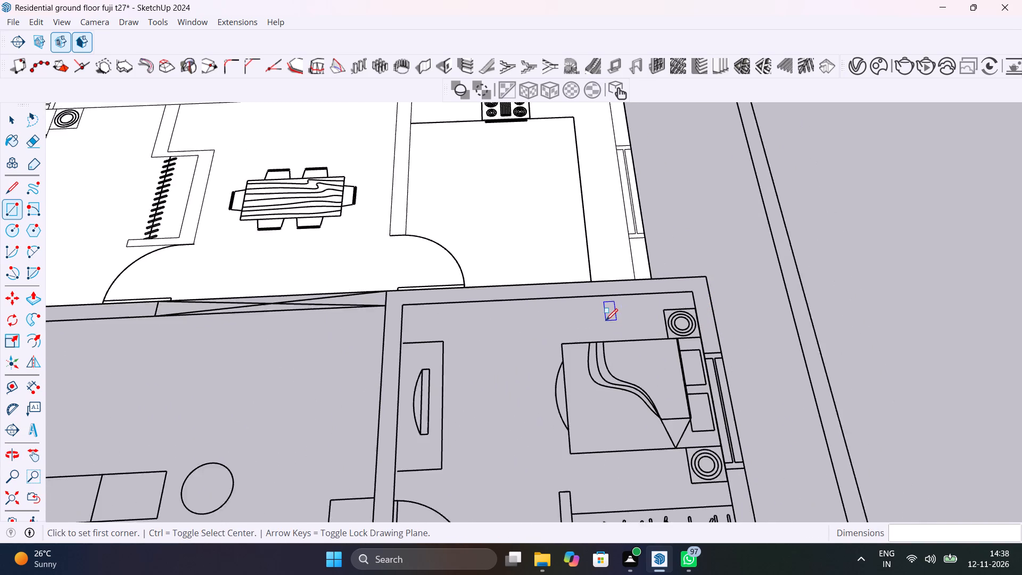
{"action": "scroll", "coordinate": [606, 321], "scroll_direction": "down", "scroll_amount": 2}
{"action": "left_click", "coordinate": [403, 294]}
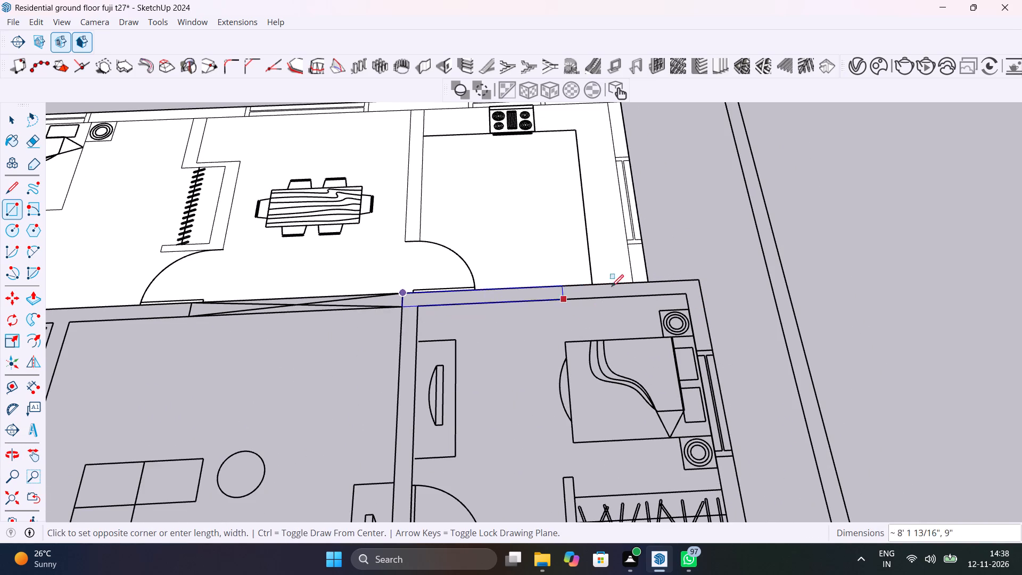
{"action": "left_click", "coordinate": [687, 294]}
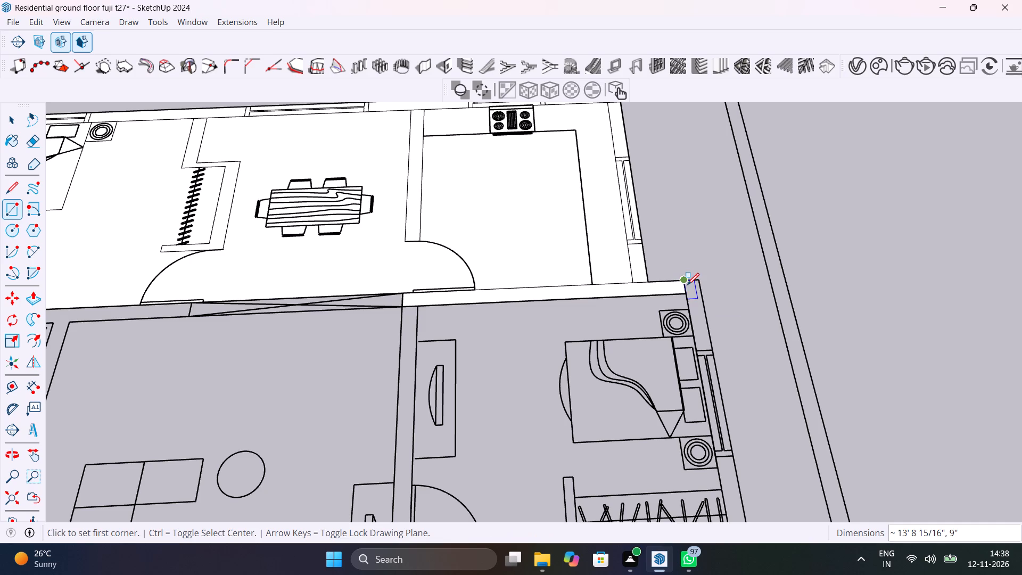
Draw a 13' by 9" rectangle over that bedroom's outer side wall, including its window, from the outer corner to the stairwell.
{"action": "left_click", "coordinate": [686, 281]}
{"action": "scroll", "coordinate": [704, 310], "scroll_direction": "down", "scroll_amount": 13}
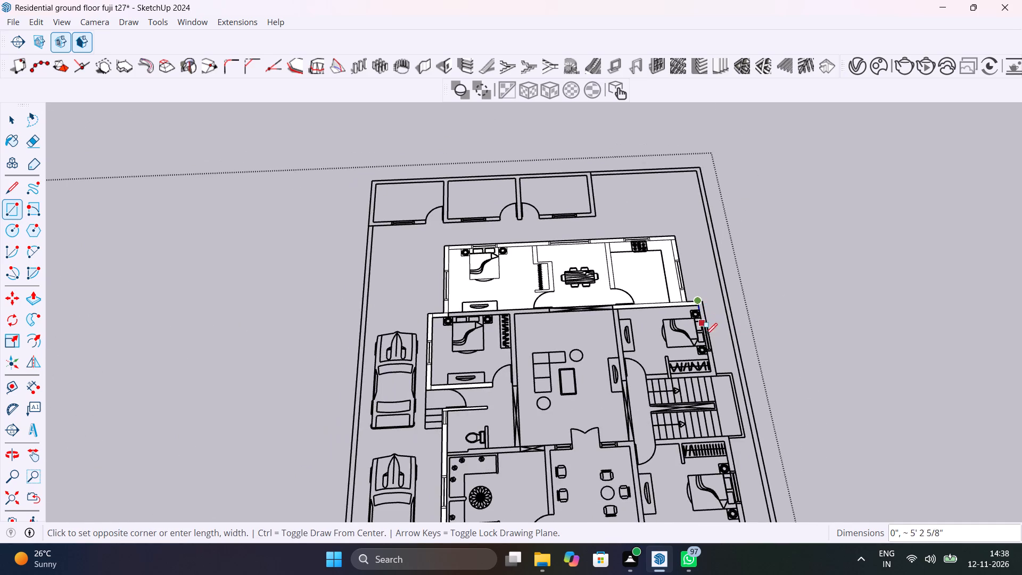
{"action": "scroll", "coordinate": [710, 352], "scroll_direction": "up", "scroll_amount": 9}
{"action": "middle_click_drag", "start_coordinate": [704, 349], "coordinate": [657, 243], "text": "shift"}
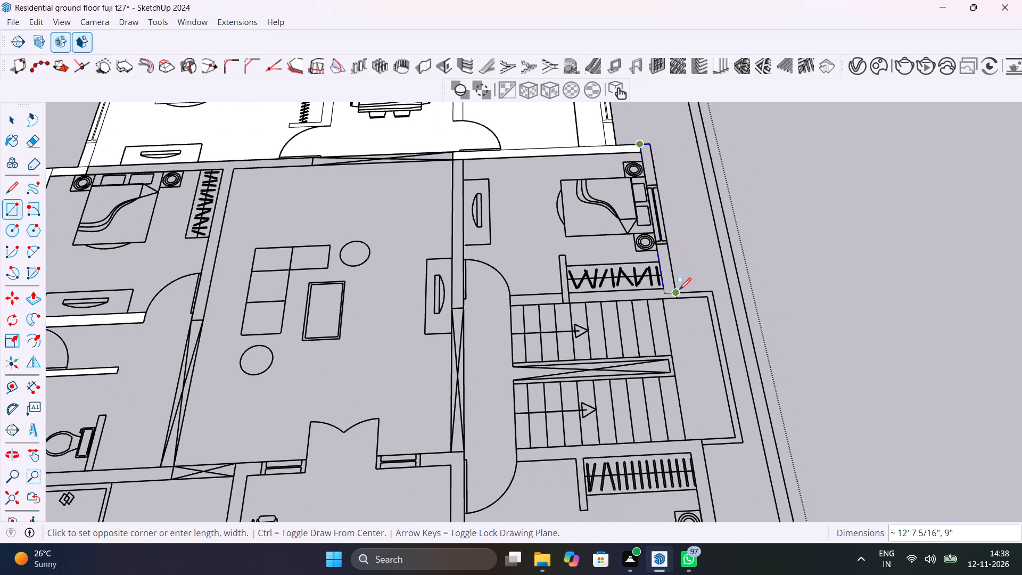
{"action": "scroll", "coordinate": [679, 290], "scroll_direction": "up", "scroll_amount": 9}
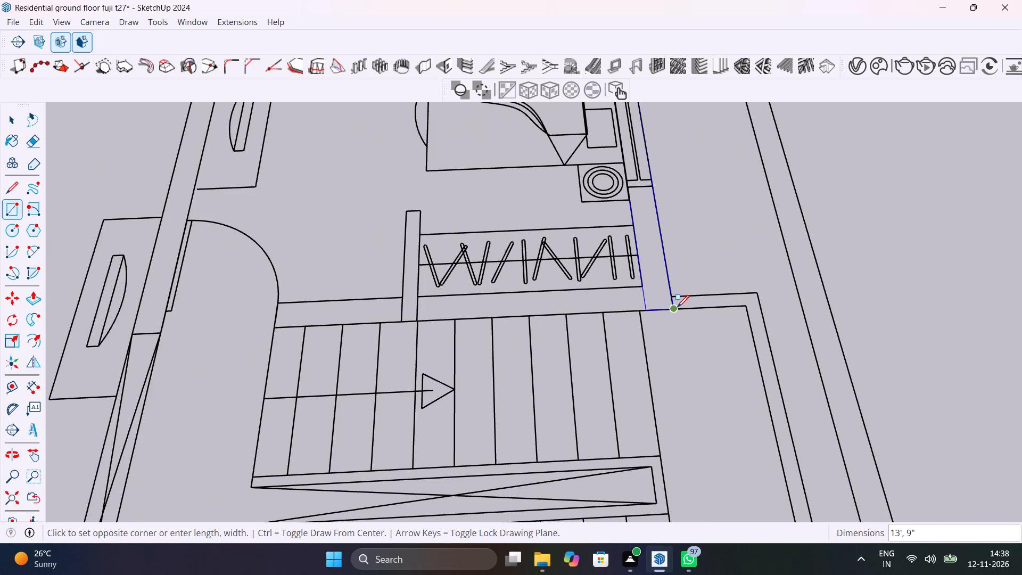
{"action": "left_click", "coordinate": [673, 311]}
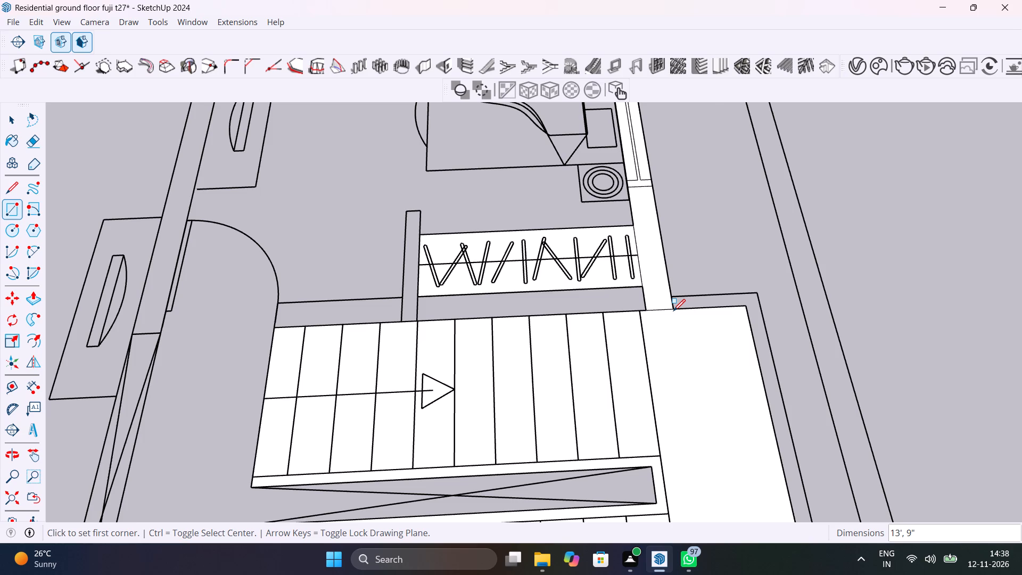
Draw a 9" by 13' 6" rectangle over the front bedroom's outer side wall, from the stairwell to the planter beside the entrance.
{"action": "scroll", "coordinate": [673, 311], "scroll_direction": "down", "scroll_amount": 10}
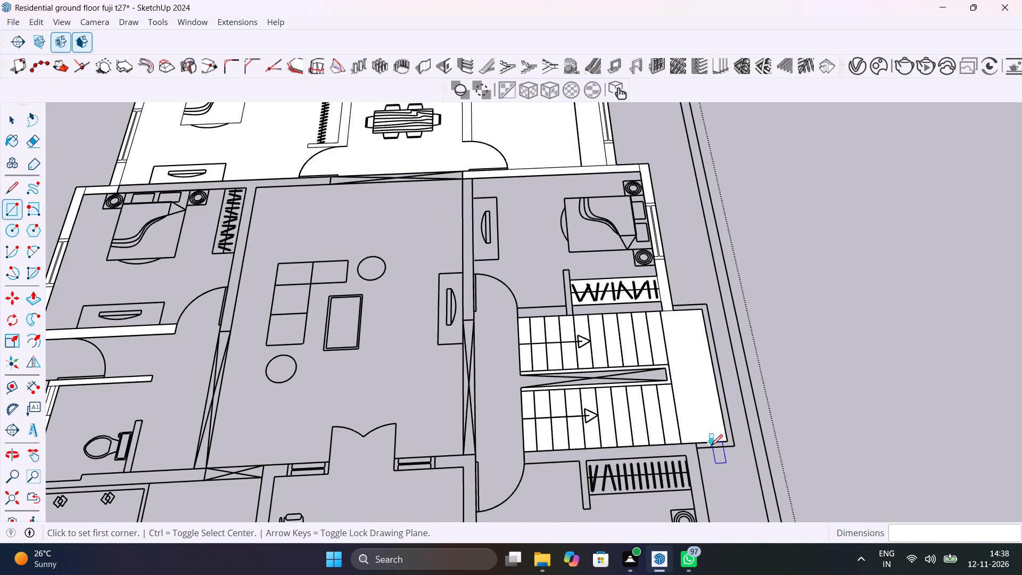
{"action": "scroll", "coordinate": [705, 449], "scroll_direction": "up", "scroll_amount": 6}
{"action": "middle_click_drag", "start_coordinate": [704, 448], "coordinate": [720, 368], "text": "shift"}
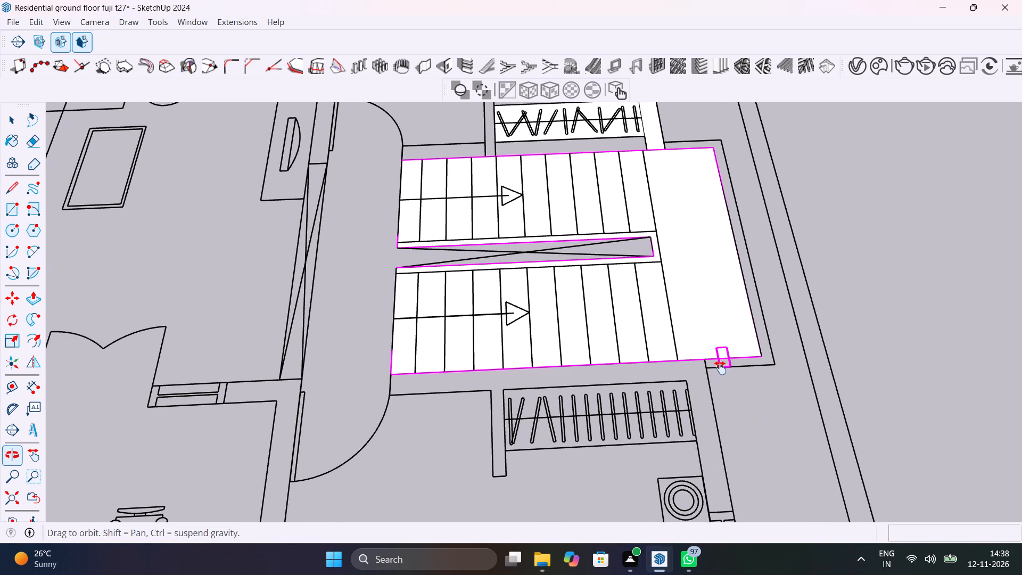
{"action": "middle_click_drag", "start_coordinate": [720, 368], "coordinate": [717, 331], "text": "shift"}
{"action": "scroll", "coordinate": [711, 342], "scroll_direction": "up", "scroll_amount": 6}
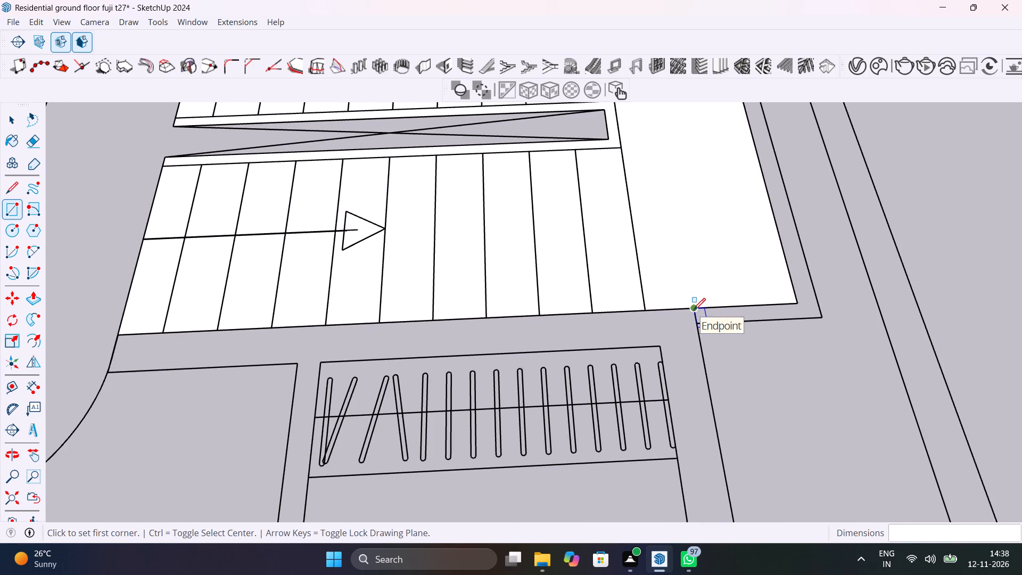
{"action": "left_click", "coordinate": [694, 310]}
{"action": "scroll", "coordinate": [688, 366], "scroll_direction": "down", "scroll_amount": 14}
{"action": "middle_click_drag", "start_coordinate": [686, 450], "coordinate": [679, 432], "text": "shift"}
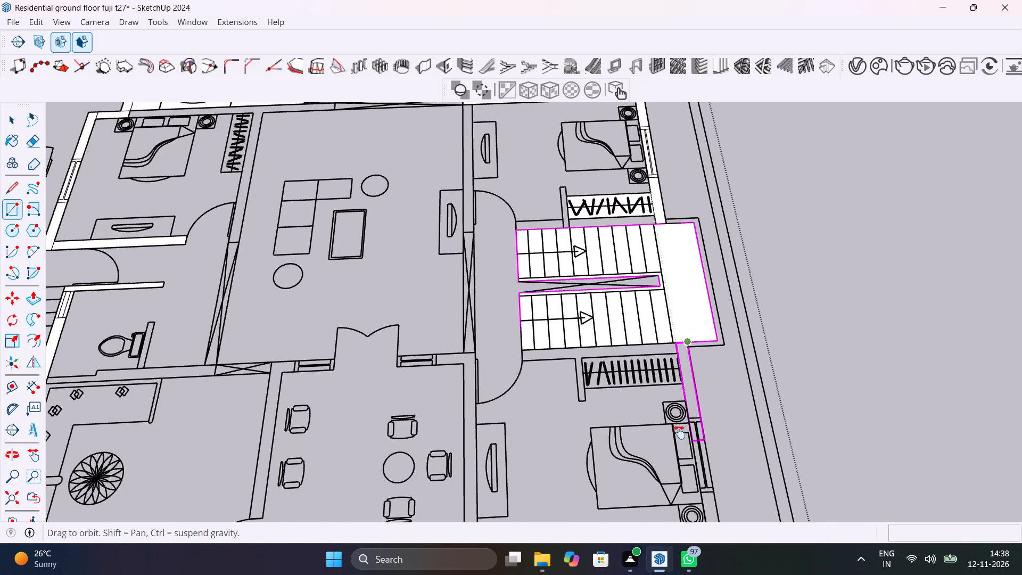
{"action": "middle_click_drag", "start_coordinate": [679, 432], "coordinate": [633, 298], "text": "shift"}
{"action": "scroll", "coordinate": [673, 372], "scroll_direction": "up", "scroll_amount": 6}
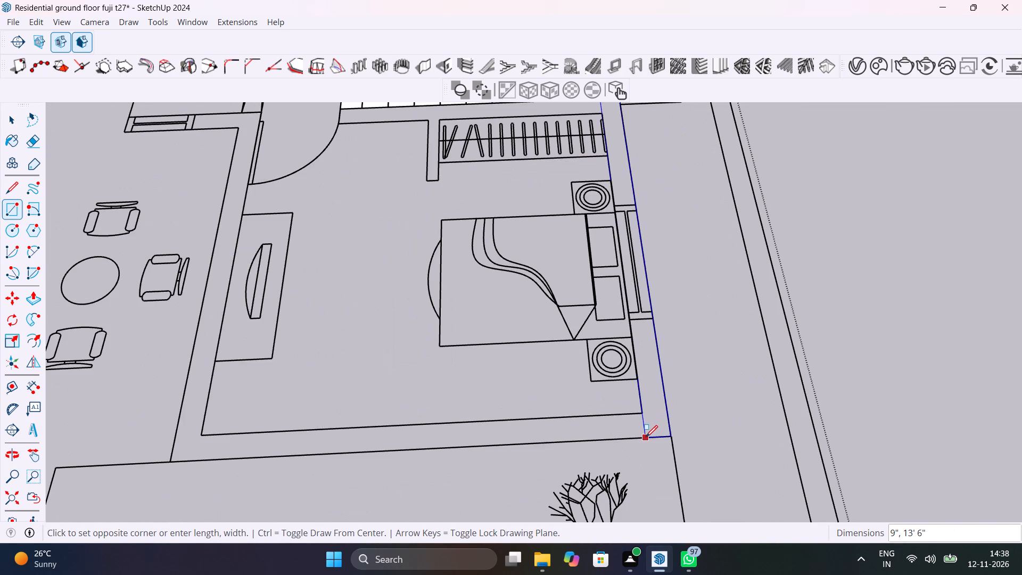
{"action": "left_click", "coordinate": [646, 437]}
Draw a rectangle about 21' 4 1/2" by 9 1/16" over the living room wall behind the TV unit, including the opening facing the stairs.
{"action": "scroll", "coordinate": [607, 414], "scroll_direction": "down", "scroll_amount": 14}
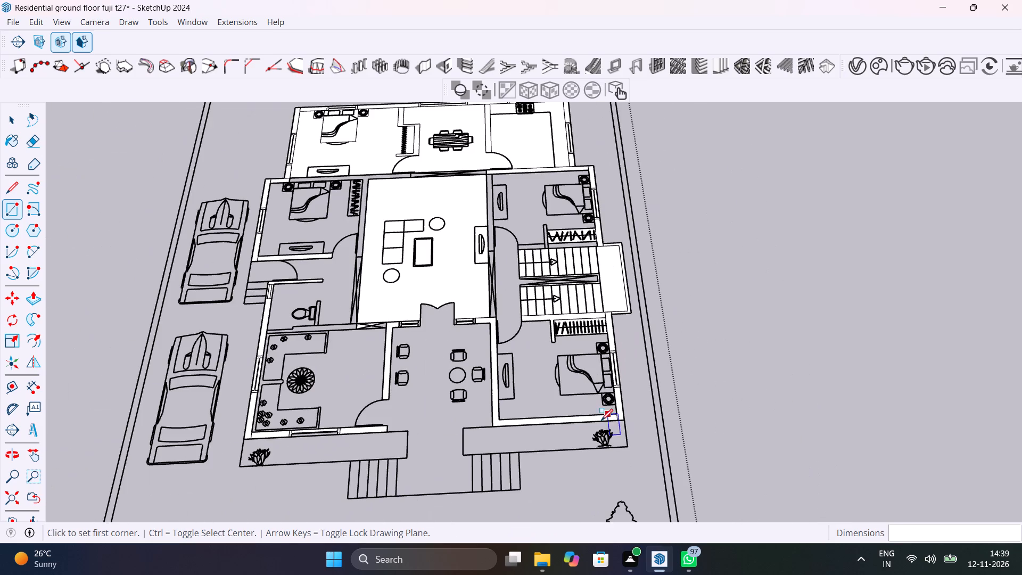
{"action": "middle_click_drag", "start_coordinate": [419, 377], "coordinate": [550, 410], "text": "shift"}
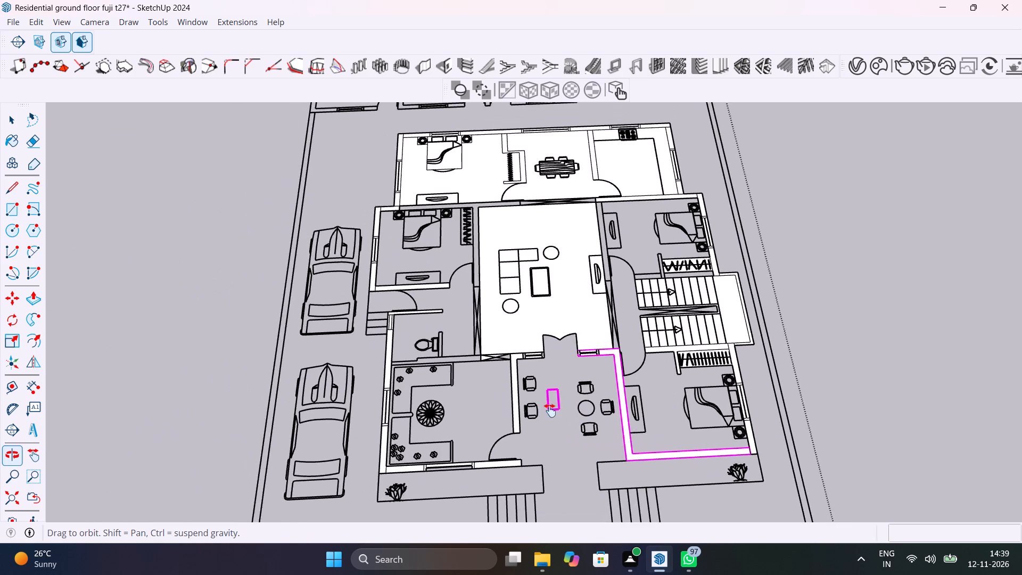
{"action": "middle_click_drag", "start_coordinate": [550, 410], "coordinate": [644, 490], "text": "shift"}
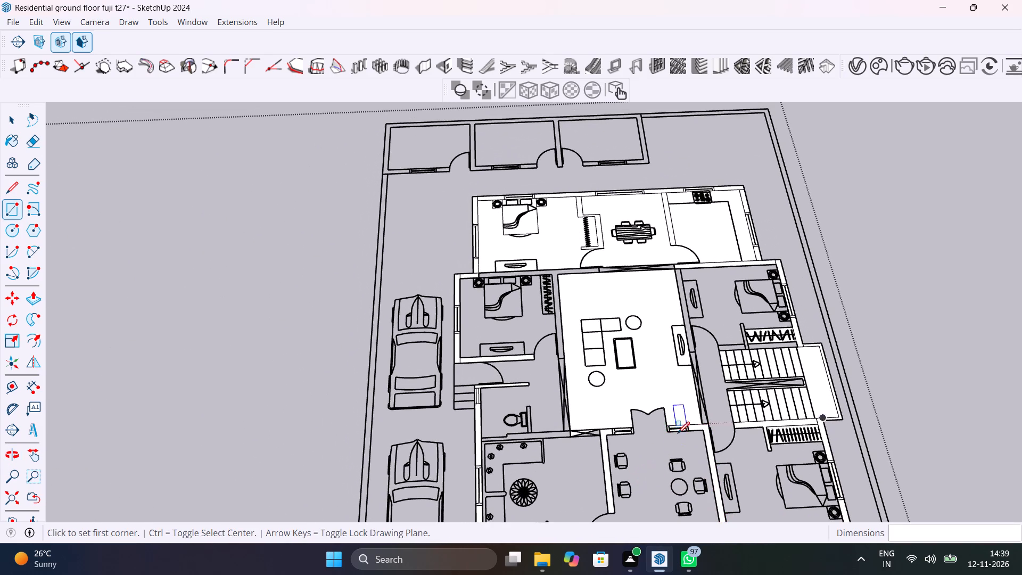
{"action": "scroll", "coordinate": [677, 428], "scroll_direction": "up", "scroll_amount": 13}
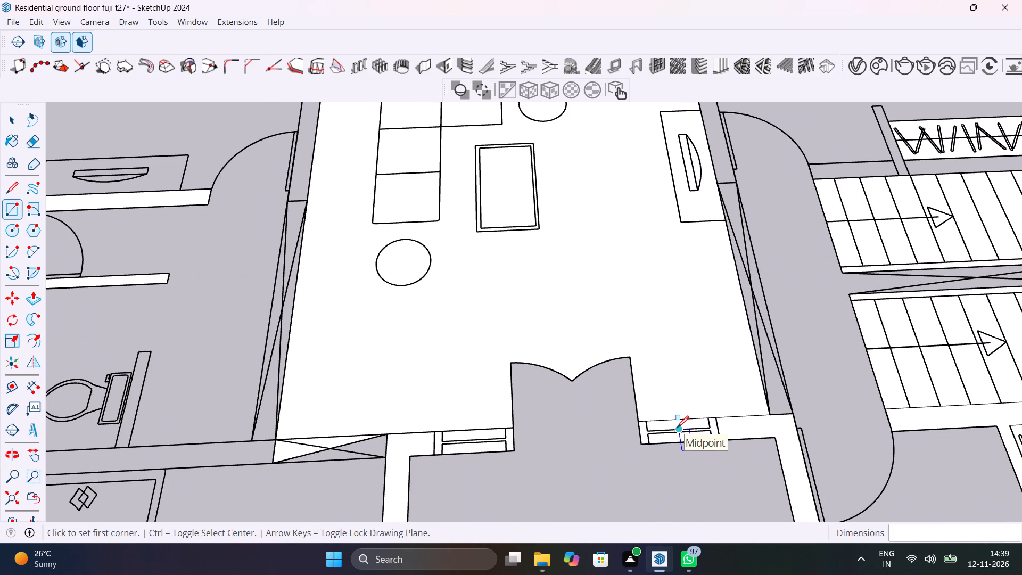
{"action": "scroll", "coordinate": [653, 440], "scroll_direction": "down", "scroll_amount": 5}
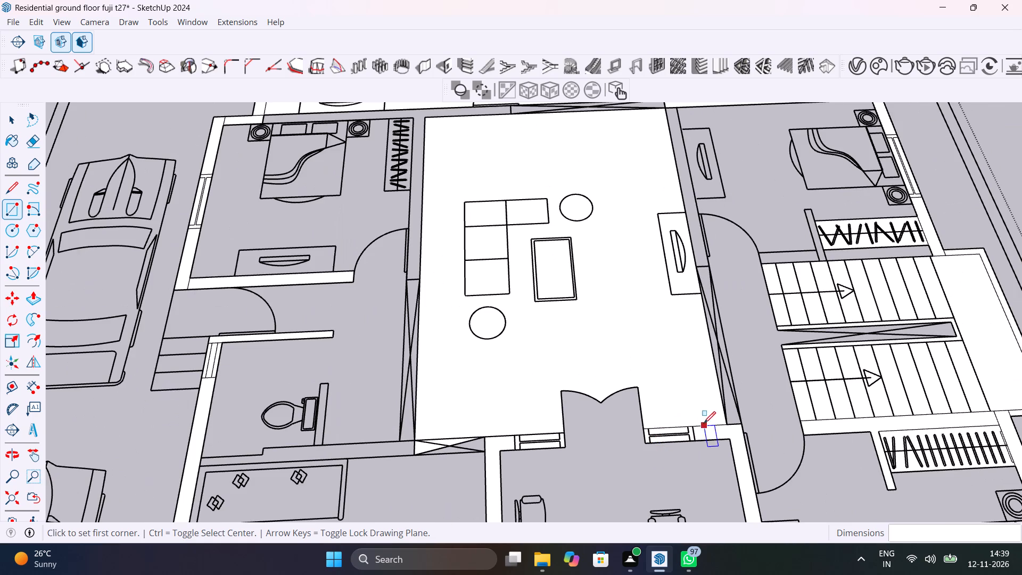
{"action": "scroll", "coordinate": [741, 423], "scroll_direction": "up", "scroll_amount": 5}
{"action": "left_click", "coordinate": [741, 423]}
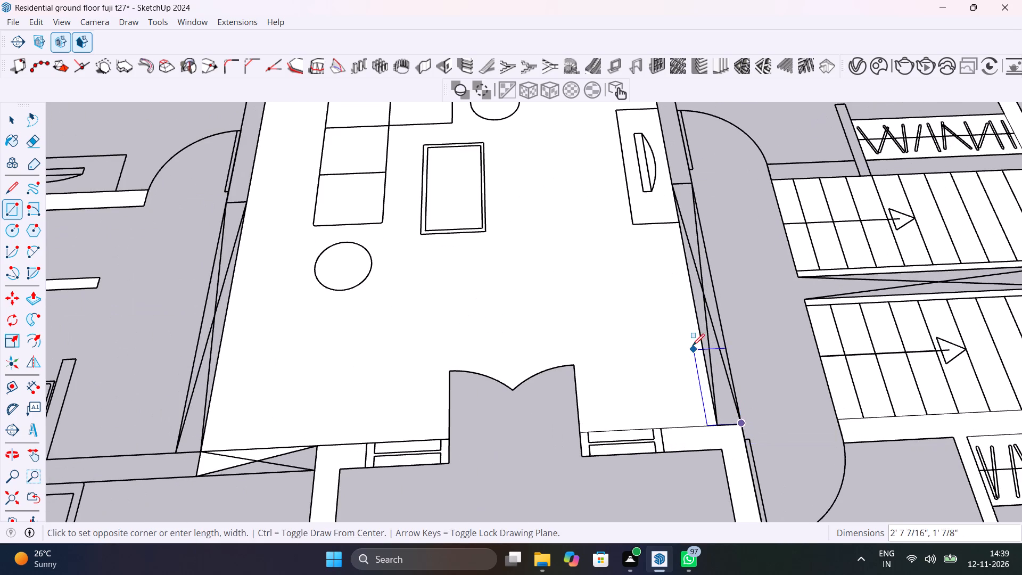
{"action": "scroll", "coordinate": [691, 343], "scroll_direction": "down", "scroll_amount": 7}
{"action": "middle_click_drag", "start_coordinate": [691, 276], "coordinate": [693, 435]}
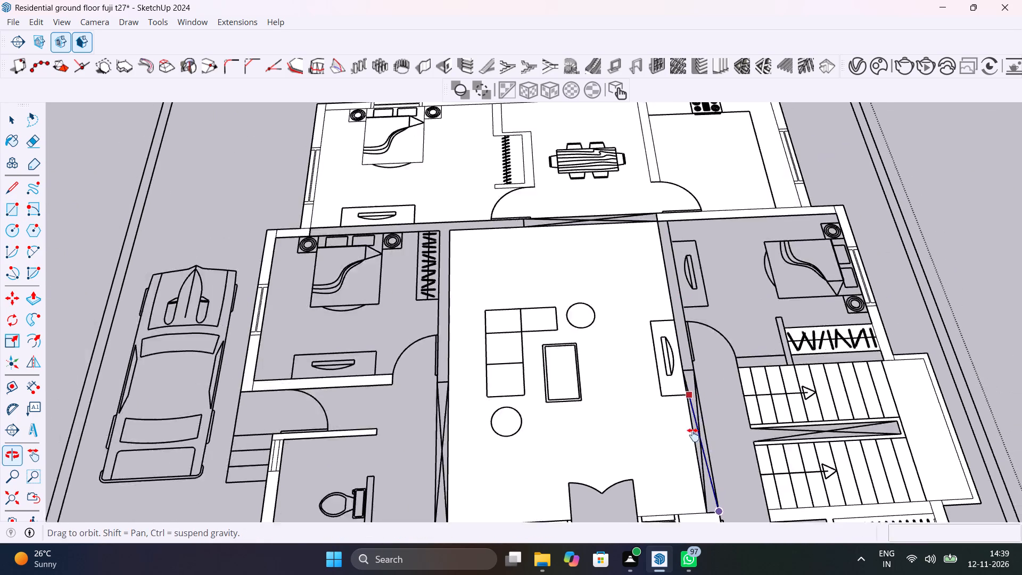
{"action": "middle_click_drag", "start_coordinate": [693, 435], "coordinate": [691, 497]}
{"action": "scroll", "coordinate": [660, 322], "scroll_direction": "up", "scroll_amount": 11}
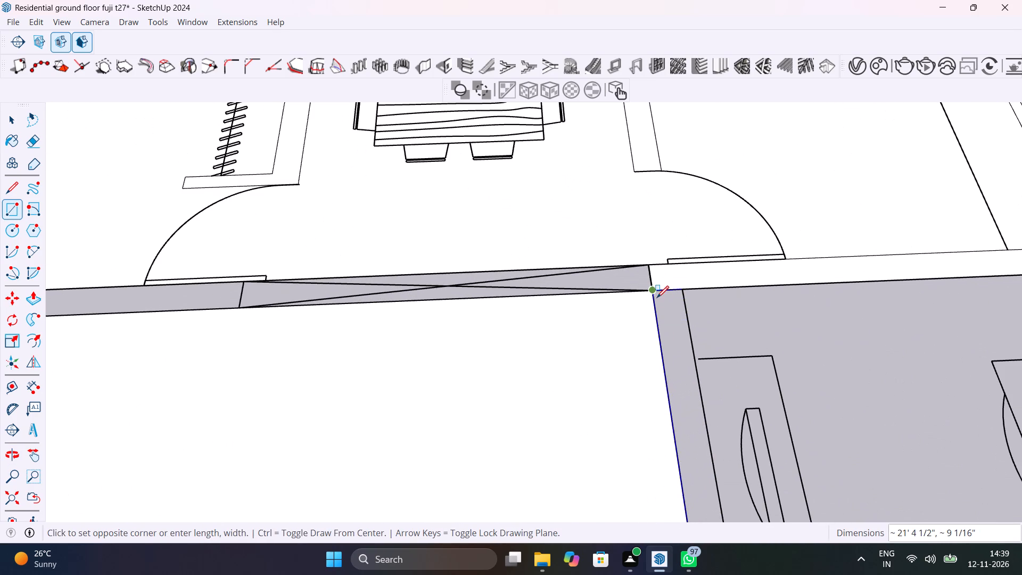
{"action": "left_click", "coordinate": [655, 294]}
Draw a rectangle about 3' by 7" over the thin wall between the toilet and the round-rug seating room, starting at the outer wall.
{"action": "scroll", "coordinate": [653, 289], "scroll_direction": "down", "scroll_amount": 10}
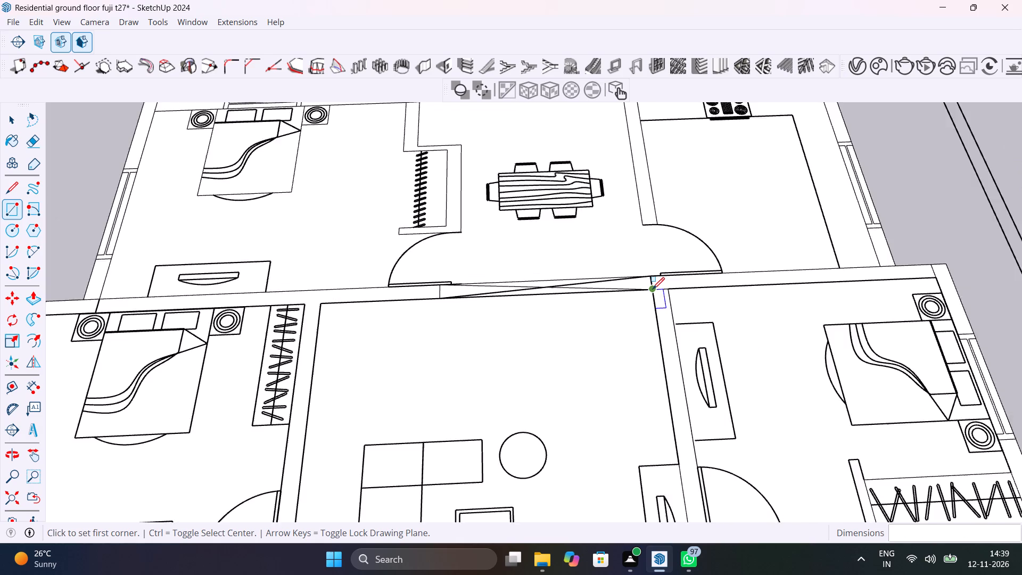
{"action": "scroll", "coordinate": [653, 289], "scroll_direction": "down", "scroll_amount": 11}
{"action": "scroll", "coordinate": [517, 424], "scroll_direction": "up", "scroll_amount": 3}
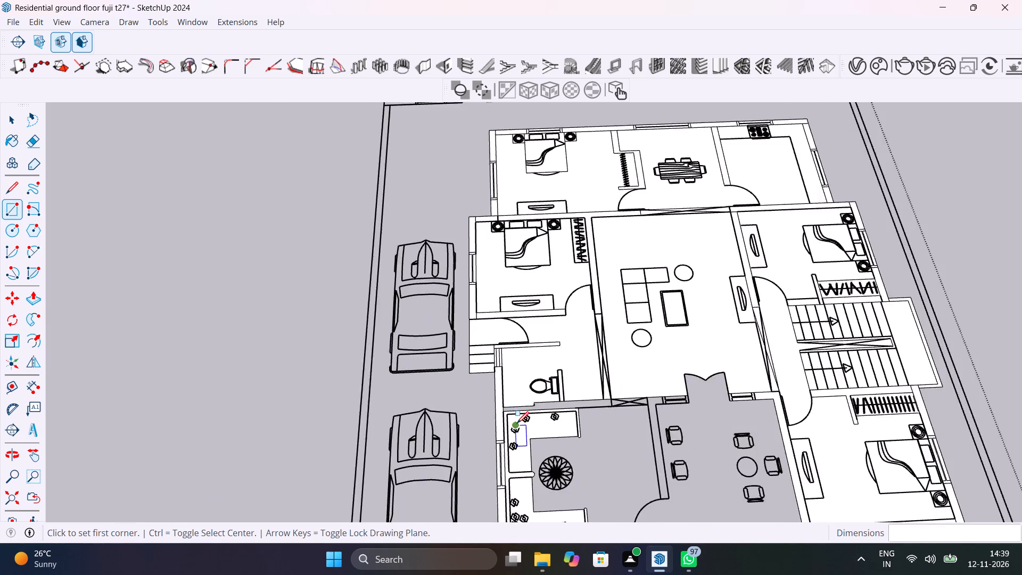
{"action": "scroll", "coordinate": [517, 423], "scroll_direction": "up", "scroll_amount": 13}
{"action": "left_click", "coordinate": [476, 374]}
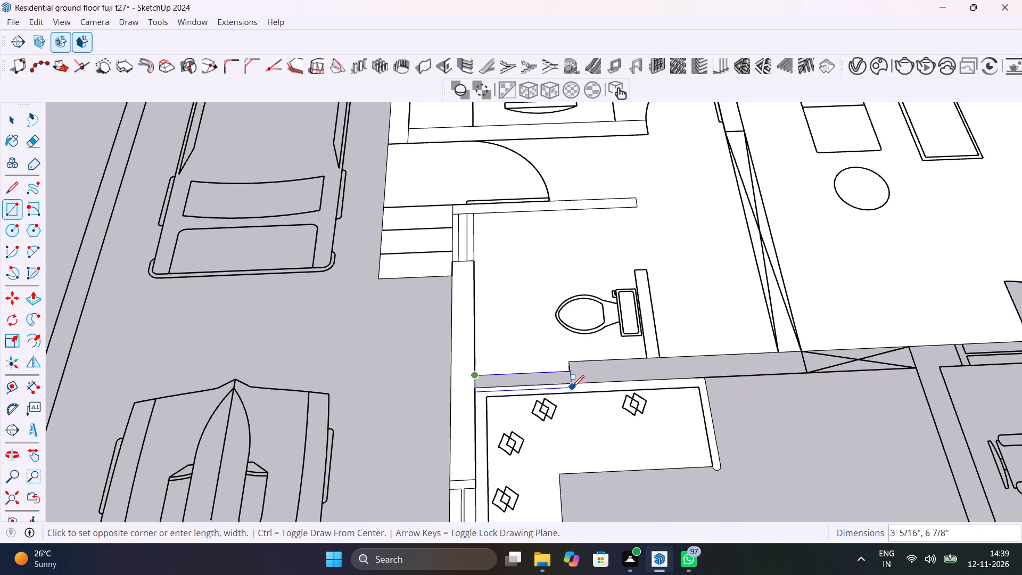
{"action": "left_click", "coordinate": [570, 384]}
Draw a 19' by 9" rectangle along the wall below the toilet, over the crossed opening, to the far side of the double door.
{"action": "left_click", "coordinate": [572, 362]}
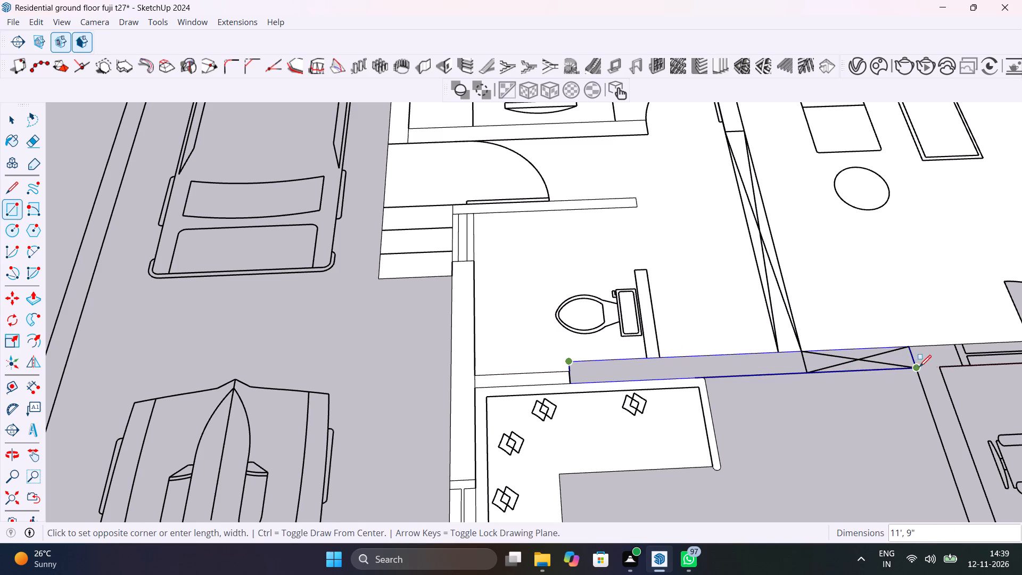
{"action": "middle_click_drag", "start_coordinate": [941, 367], "coordinate": [599, 377], "text": "shift"}
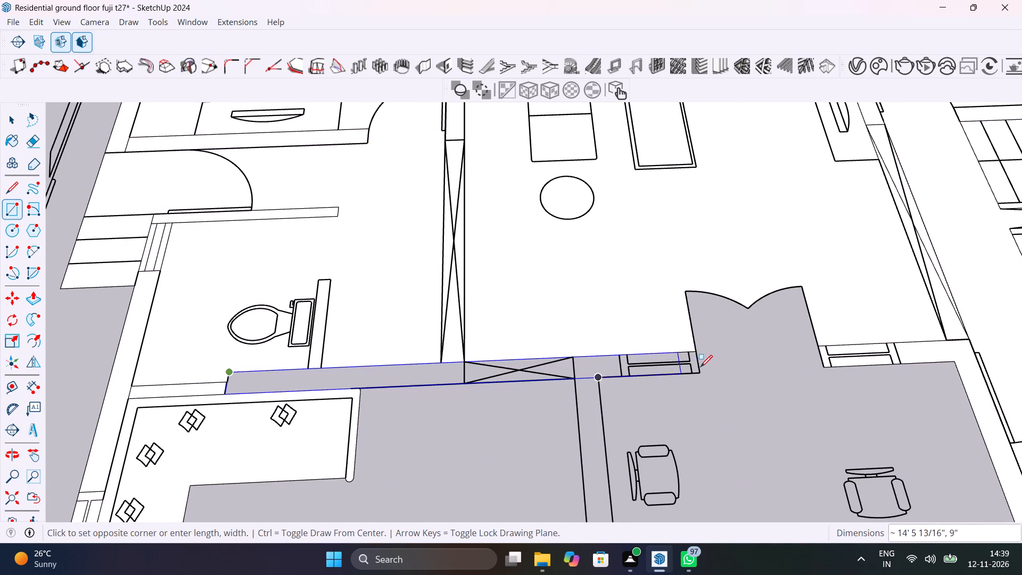
{"action": "left_click", "coordinate": [821, 366]}
Draw a rectangle about 8 9/16" by 3' 9" over the door opening between the round-rug seating room and the entrance sitting area.
{"action": "scroll", "coordinate": [821, 366], "scroll_direction": "down", "scroll_amount": 12}
{"action": "middle_click_drag", "start_coordinate": [780, 437], "coordinate": [655, 340], "text": "shift"}
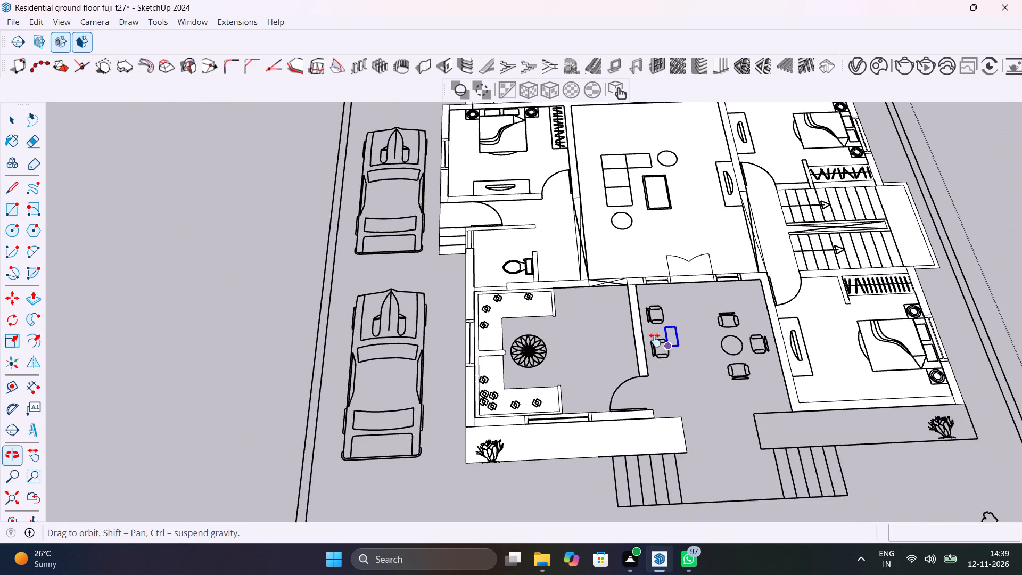
{"action": "middle_click_drag", "start_coordinate": [655, 340], "coordinate": [654, 340], "text": "shift"}
{"action": "scroll", "coordinate": [645, 404], "scroll_direction": "up", "scroll_amount": 6}
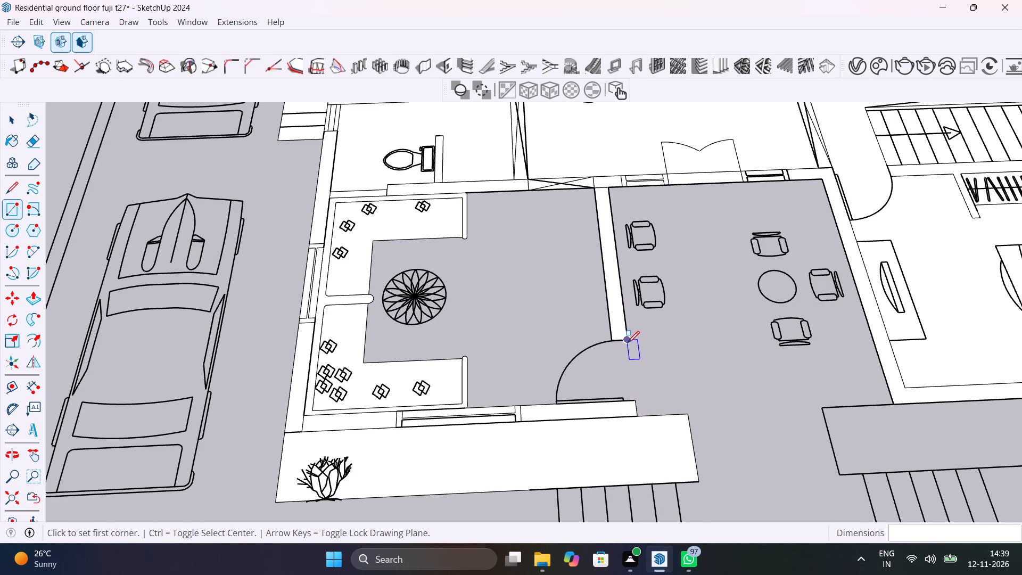
{"action": "left_click", "coordinate": [628, 340]}
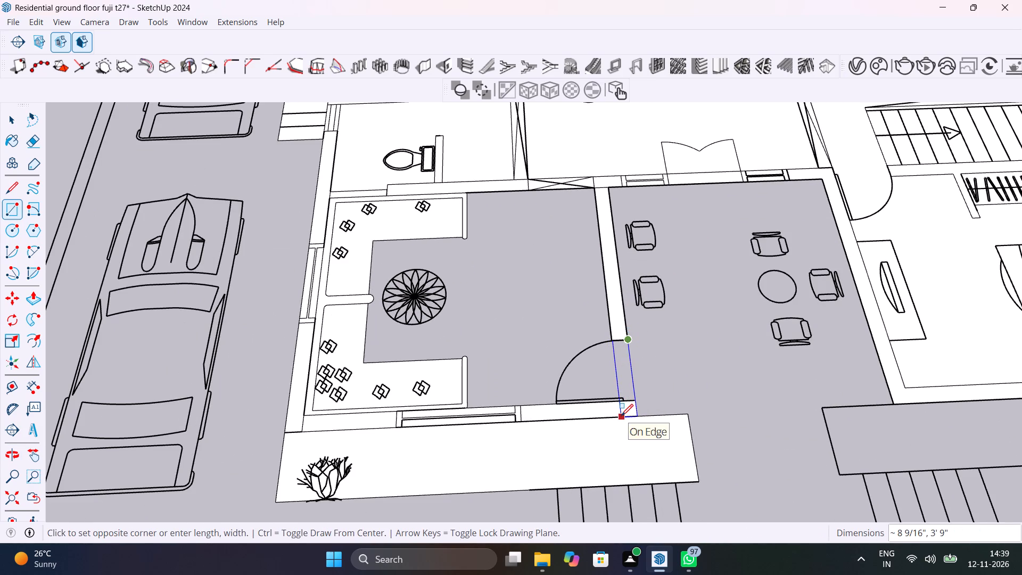
{"action": "left_click", "coordinate": [621, 416]}
Draw a 9" by 11' 6" rectangle across the open front of the entrance sitting area, up to the front bedroom's wall.
{"action": "left_click", "coordinate": [637, 399]}
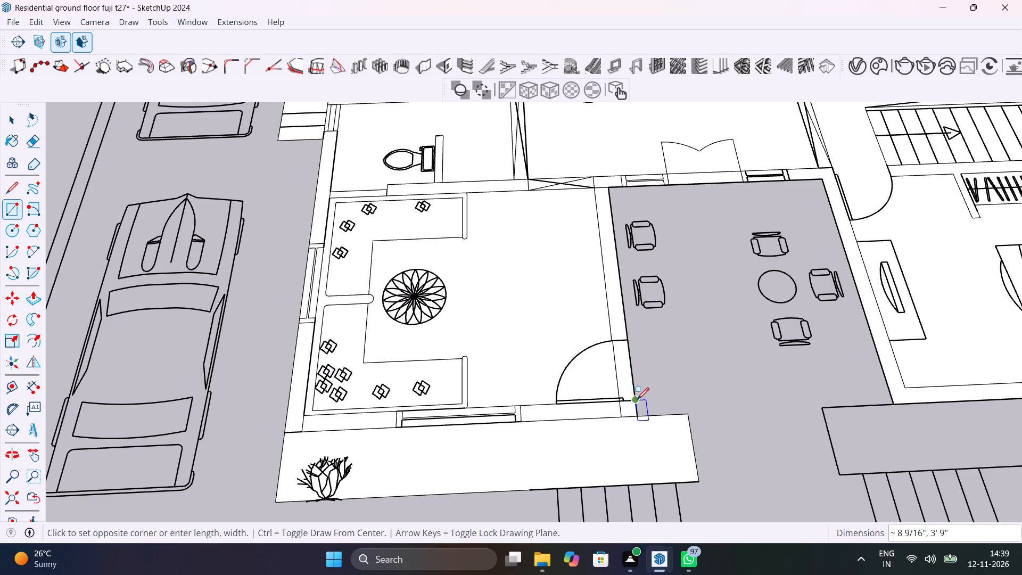
{"action": "left_click", "coordinate": [893, 401]}
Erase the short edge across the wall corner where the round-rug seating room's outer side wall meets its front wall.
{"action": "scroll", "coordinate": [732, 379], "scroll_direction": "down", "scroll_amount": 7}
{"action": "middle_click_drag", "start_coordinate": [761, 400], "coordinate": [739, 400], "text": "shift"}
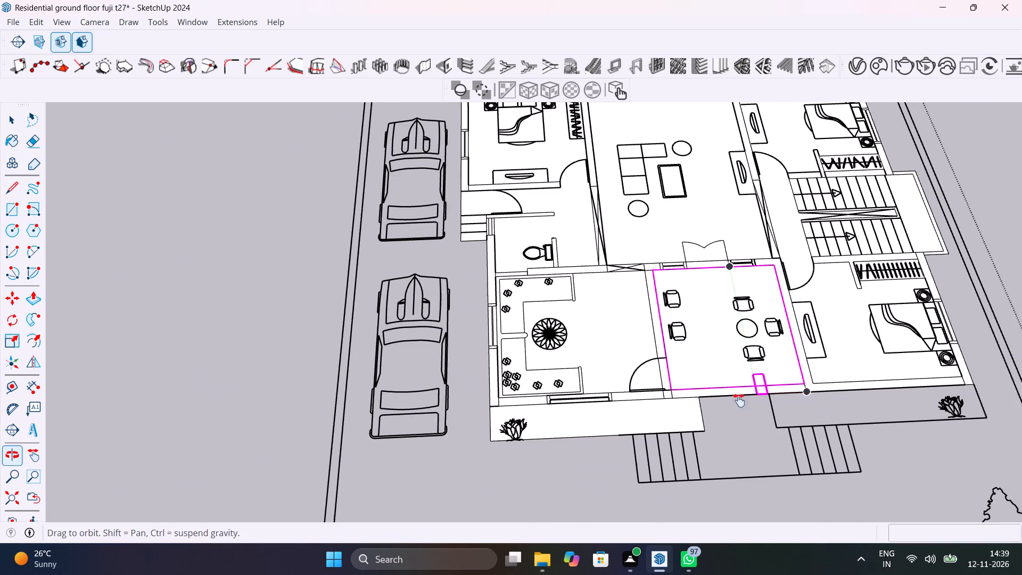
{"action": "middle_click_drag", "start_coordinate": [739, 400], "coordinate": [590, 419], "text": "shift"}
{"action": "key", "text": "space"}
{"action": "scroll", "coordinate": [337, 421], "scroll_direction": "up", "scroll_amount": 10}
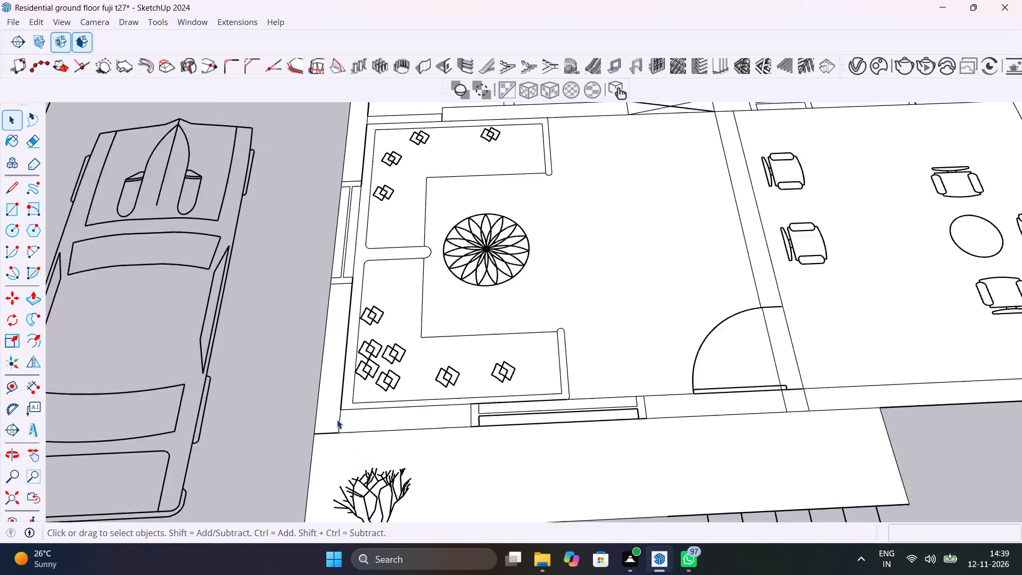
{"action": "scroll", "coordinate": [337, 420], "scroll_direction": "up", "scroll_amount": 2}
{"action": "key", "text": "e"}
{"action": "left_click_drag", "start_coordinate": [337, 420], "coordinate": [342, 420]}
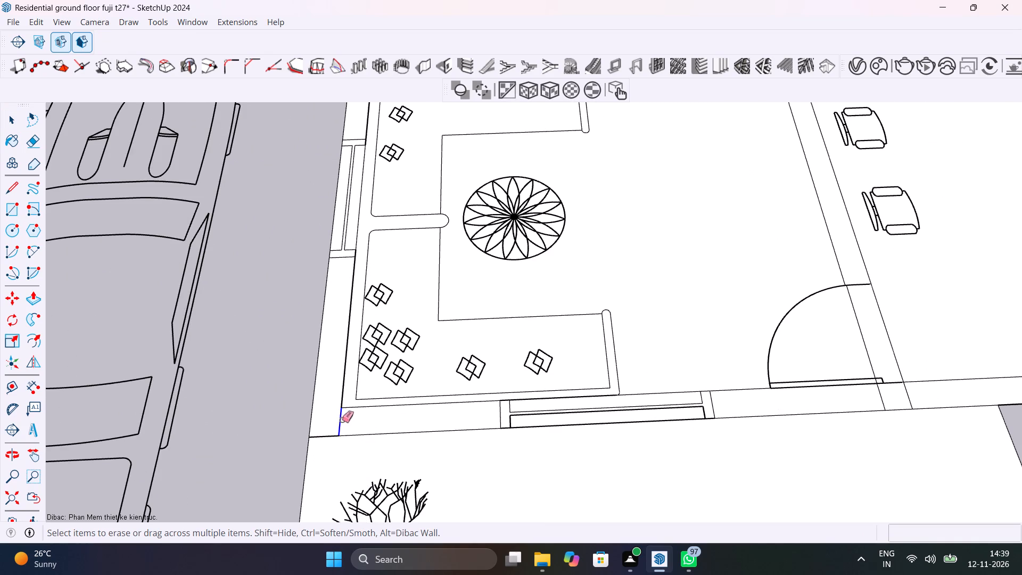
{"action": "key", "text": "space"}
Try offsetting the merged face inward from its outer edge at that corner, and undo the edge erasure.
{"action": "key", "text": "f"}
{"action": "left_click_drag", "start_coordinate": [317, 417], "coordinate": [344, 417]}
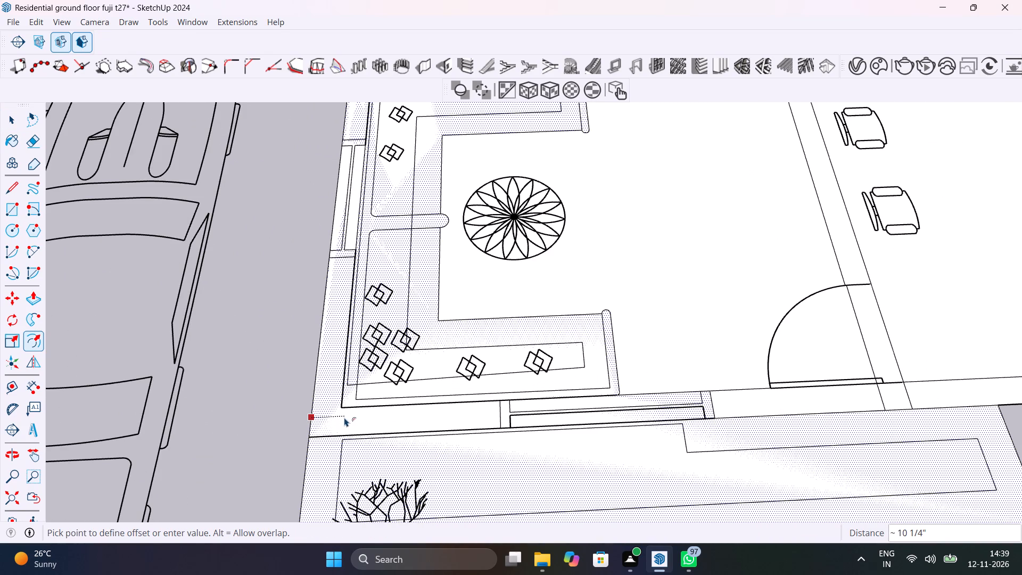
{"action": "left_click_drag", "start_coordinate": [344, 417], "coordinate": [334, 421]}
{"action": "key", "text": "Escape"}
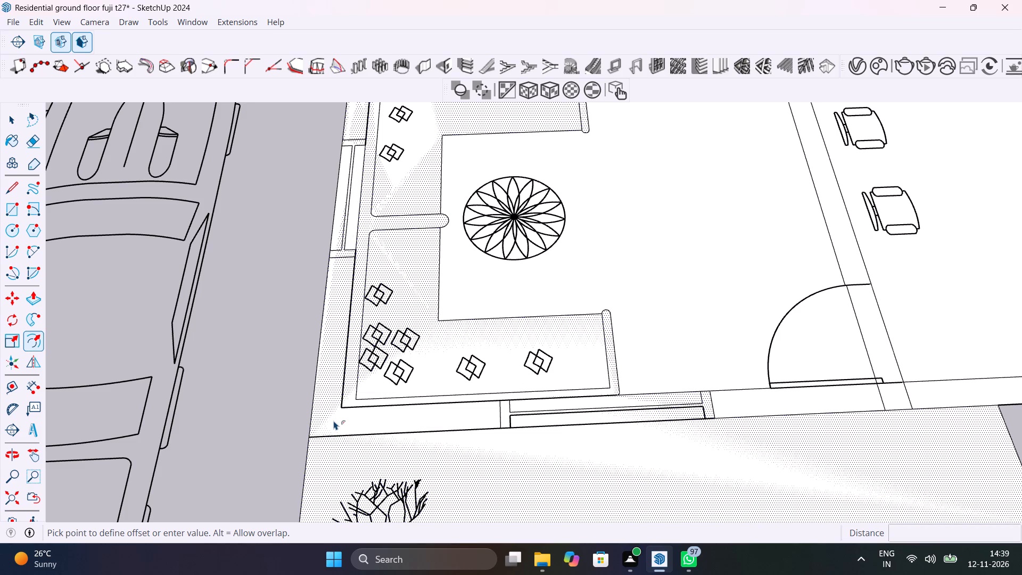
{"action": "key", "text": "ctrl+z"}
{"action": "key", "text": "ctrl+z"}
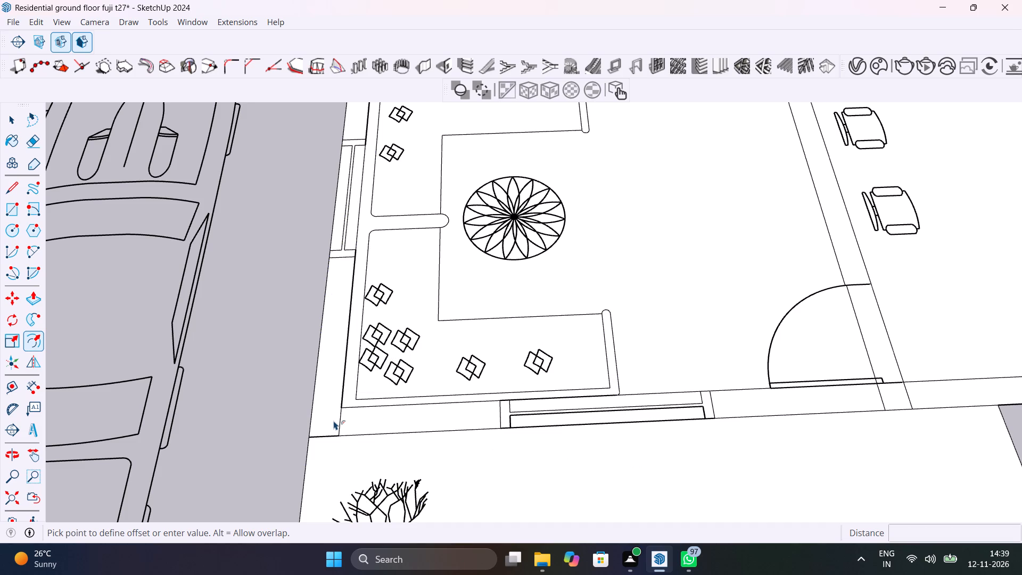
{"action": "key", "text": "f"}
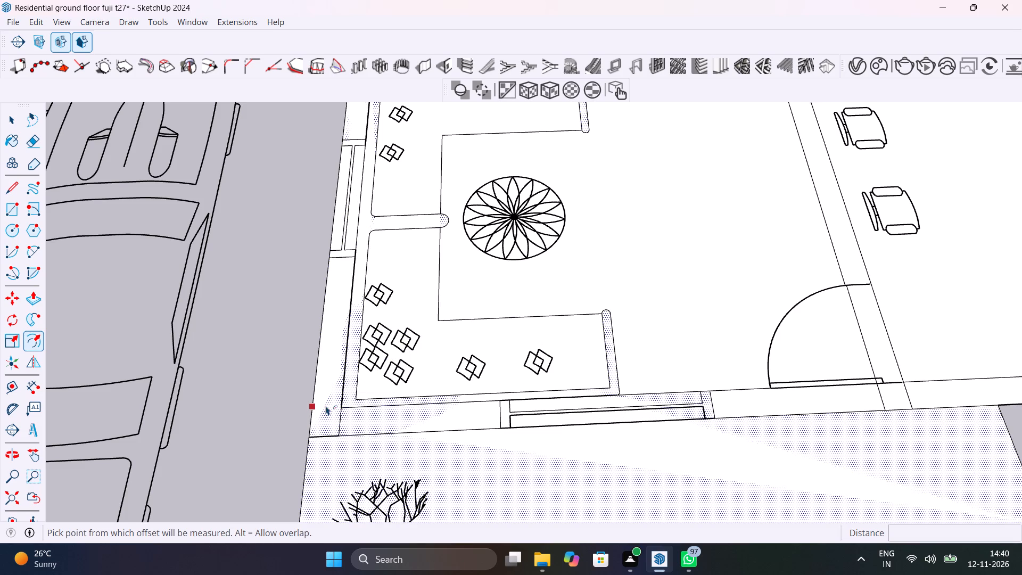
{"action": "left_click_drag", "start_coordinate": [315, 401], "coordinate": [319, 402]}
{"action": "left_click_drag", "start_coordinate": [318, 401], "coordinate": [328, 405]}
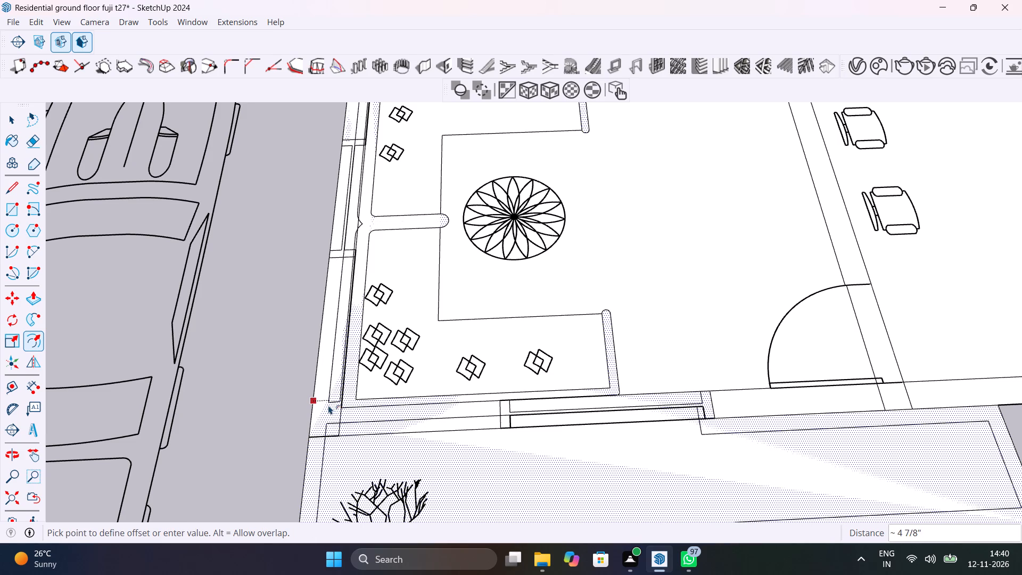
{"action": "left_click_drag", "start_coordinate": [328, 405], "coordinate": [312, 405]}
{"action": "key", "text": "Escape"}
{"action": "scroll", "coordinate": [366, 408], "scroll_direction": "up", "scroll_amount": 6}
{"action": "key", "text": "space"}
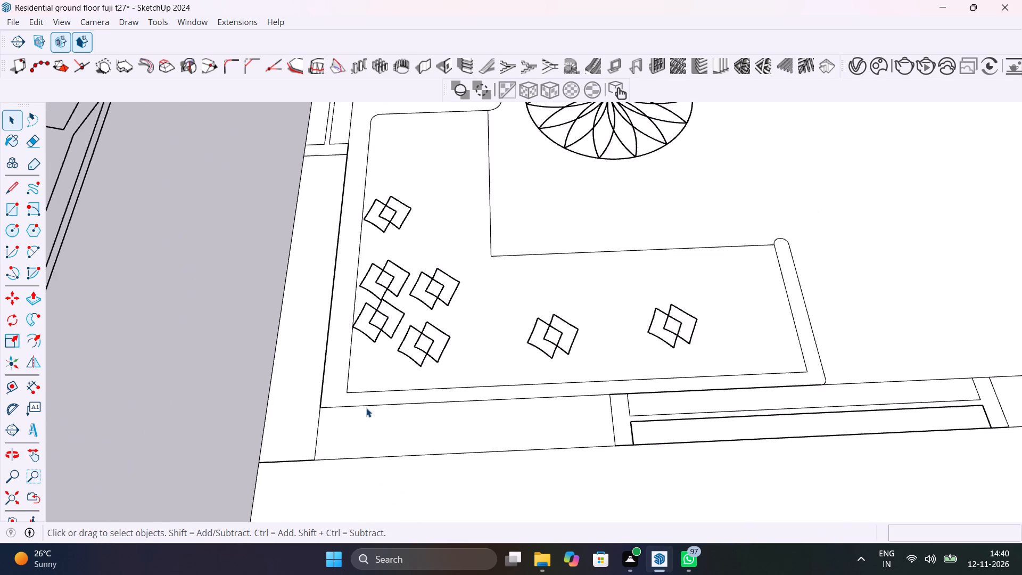
Delete the unwanted faces inside the round-rug seating room: the floor, both L-shaped seats and the rounded divider between them.
{"action": "scroll", "coordinate": [366, 408], "scroll_direction": "down", "scroll_amount": 8}
{"action": "left_click", "coordinate": [586, 306]}
{"action": "middle_click_drag", "start_coordinate": [619, 318], "coordinate": [409, 457], "text": "shift"}
{"action": "key", "text": "Delete"}
{"action": "scroll", "coordinate": [443, 399], "scroll_direction": "down", "scroll_amount": 6}
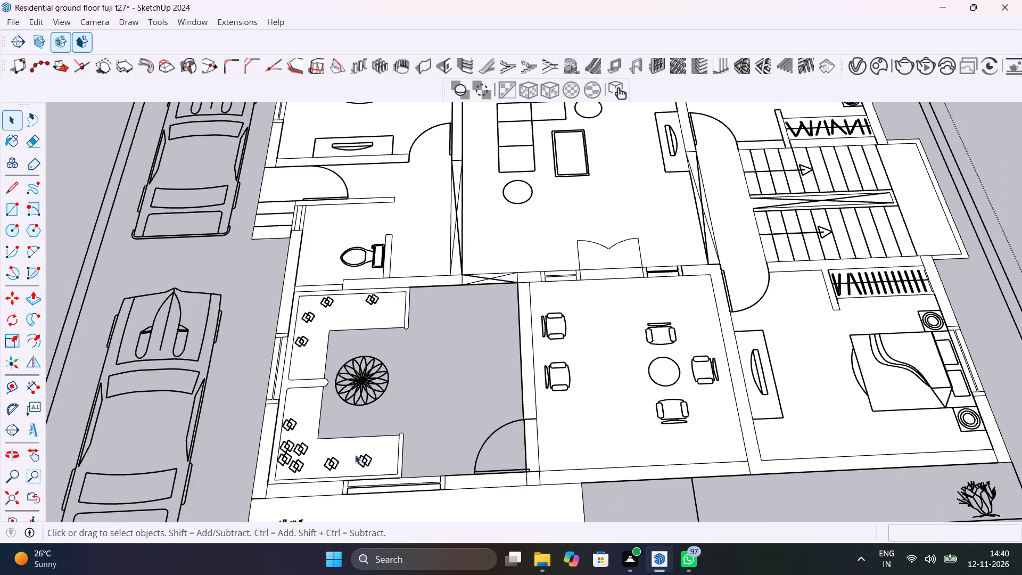
{"action": "left_click", "coordinate": [369, 451]}
{"action": "key", "text": "Delete"}
{"action": "left_click", "coordinate": [299, 428]}
{"action": "key", "text": "Delete"}
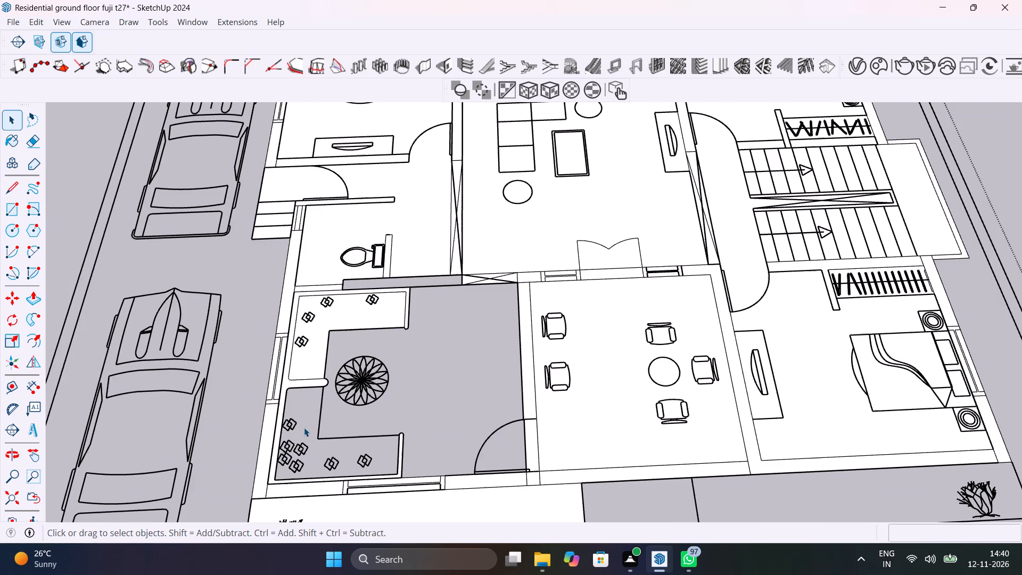
{"action": "left_click", "coordinate": [302, 359]}
{"action": "key", "text": "Delete"}
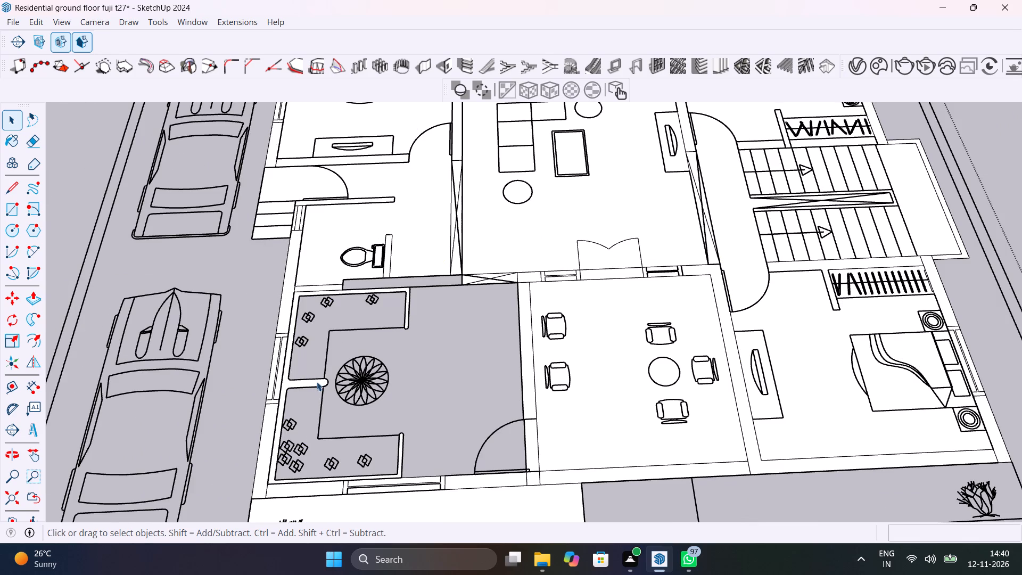
{"action": "scroll", "coordinate": [317, 382], "scroll_direction": "up", "scroll_amount": 7}
{"action": "left_click", "coordinate": [317, 382]}
{"action": "key", "text": "Delete"}
Delete the floor face of the entrance sitting area and the face enclosed by the double door's swing.
{"action": "scroll", "coordinate": [317, 382], "scroll_direction": "down", "scroll_amount": 9}
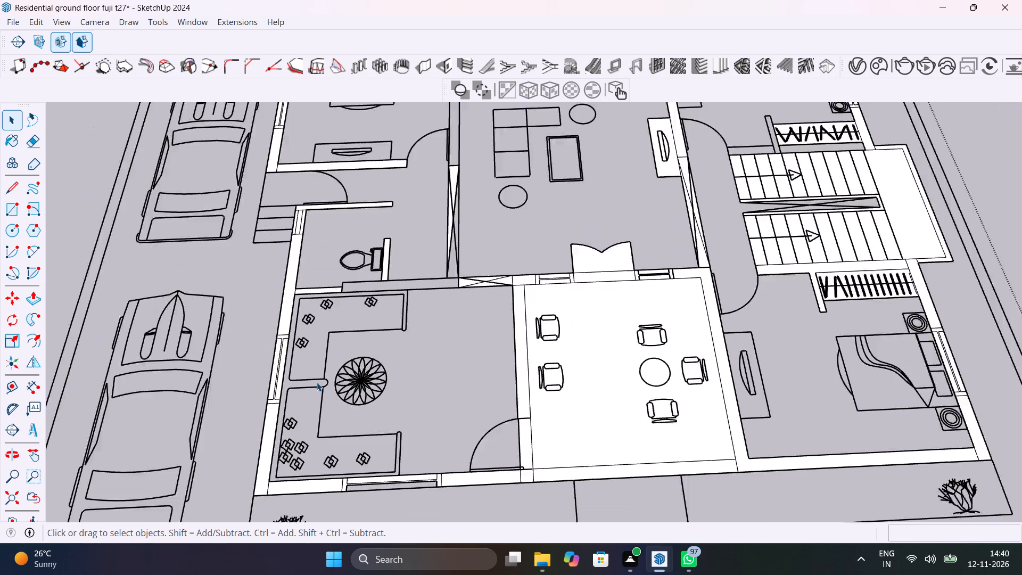
{"action": "scroll", "coordinate": [317, 382], "scroll_direction": "down", "scroll_amount": 2}
{"action": "scroll", "coordinate": [497, 423], "scroll_direction": "up", "scroll_amount": 6}
{"action": "left_click", "coordinate": [542, 411]}
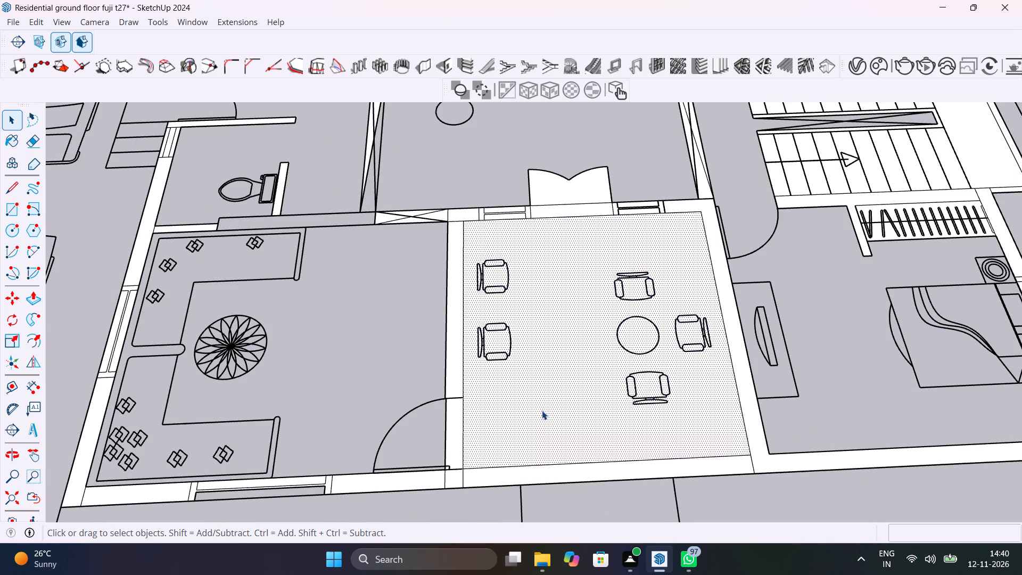
{"action": "key", "text": "Delete"}
{"action": "left_click", "coordinate": [573, 193]}
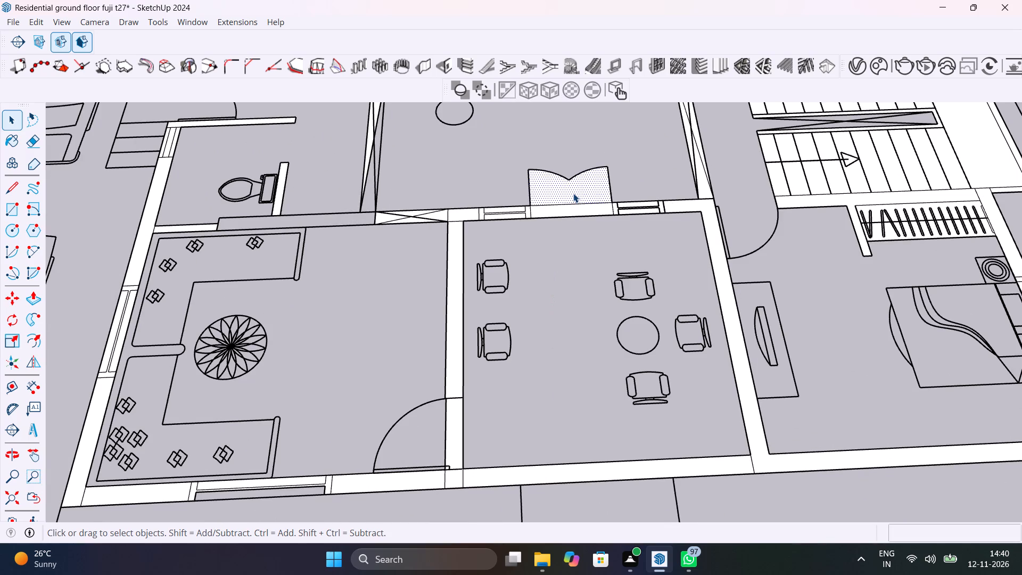
{"action": "key", "text": "Delete"}
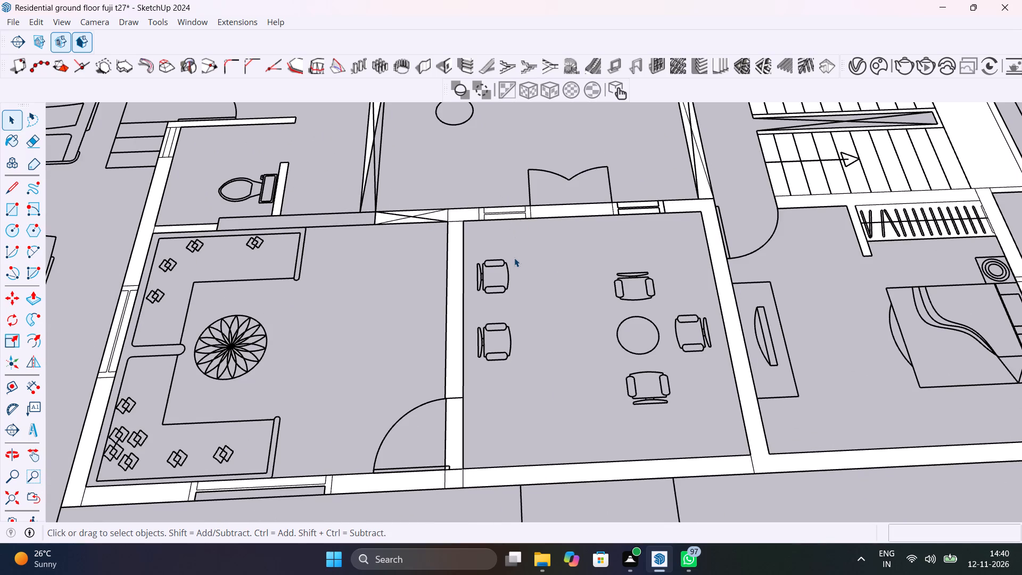
Draw a rectangle about 16' 1 1/4" by 9" over the wall between the rear and side bedrooms, ending at the crossed opening.
{"action": "scroll", "coordinate": [514, 258], "scroll_direction": "down", "scroll_amount": 11}
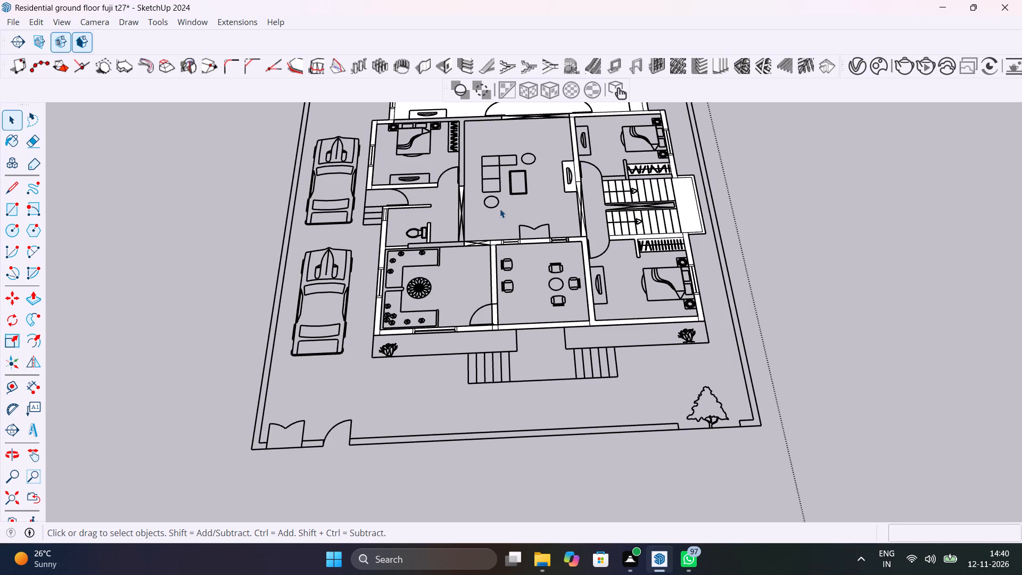
{"action": "scroll", "coordinate": [500, 206], "scroll_direction": "up", "scroll_amount": 1}
{"action": "middle_click_drag", "start_coordinate": [500, 206], "coordinate": [596, 418]}
{"action": "scroll", "coordinate": [595, 412], "scroll_direction": "down", "scroll_amount": 1}
{"action": "scroll", "coordinate": [571, 293], "scroll_direction": "up", "scroll_amount": 6}
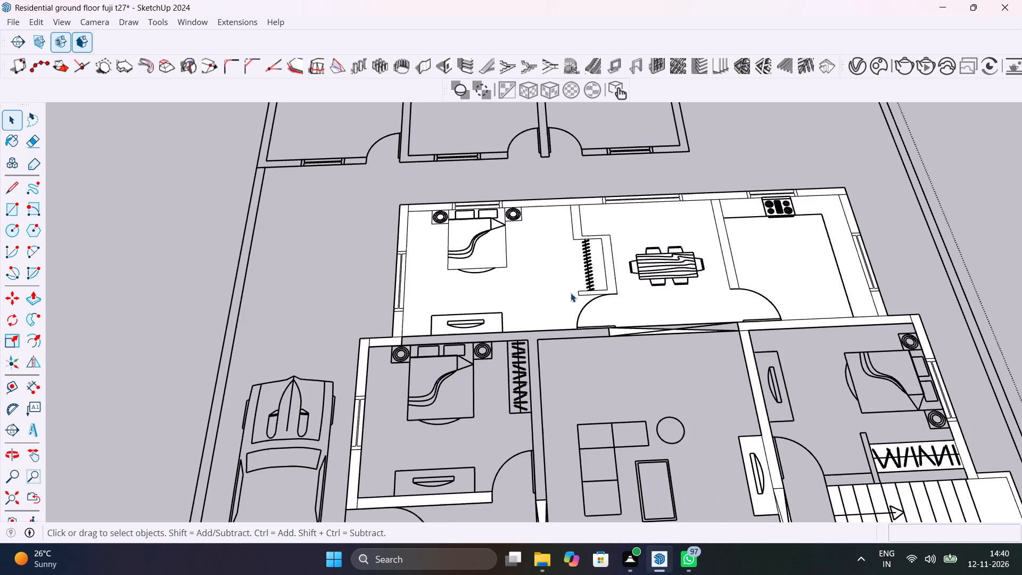
{"action": "scroll", "coordinate": [495, 356], "scroll_direction": "up", "scroll_amount": 5}
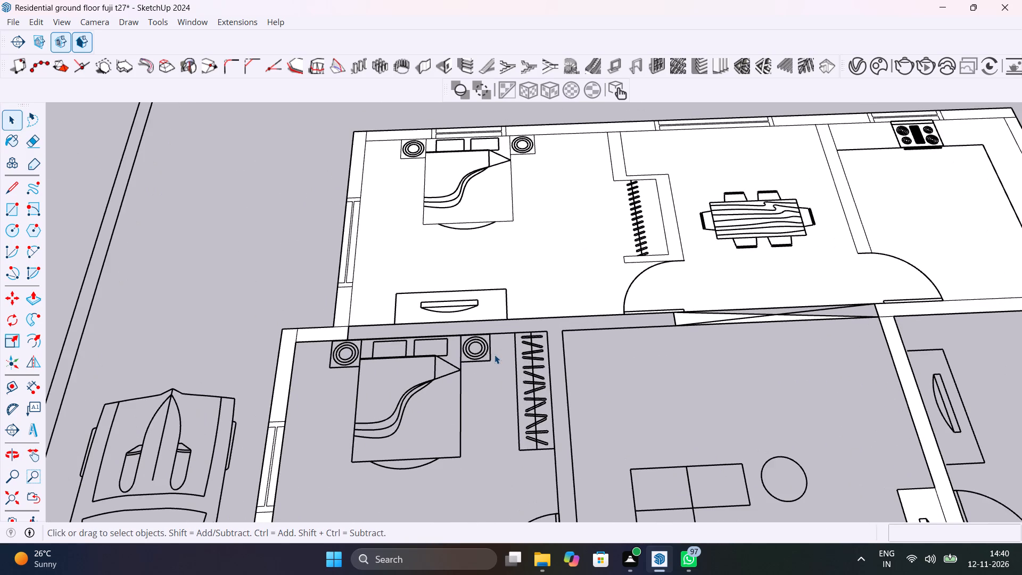
{"action": "key", "text": "r"}
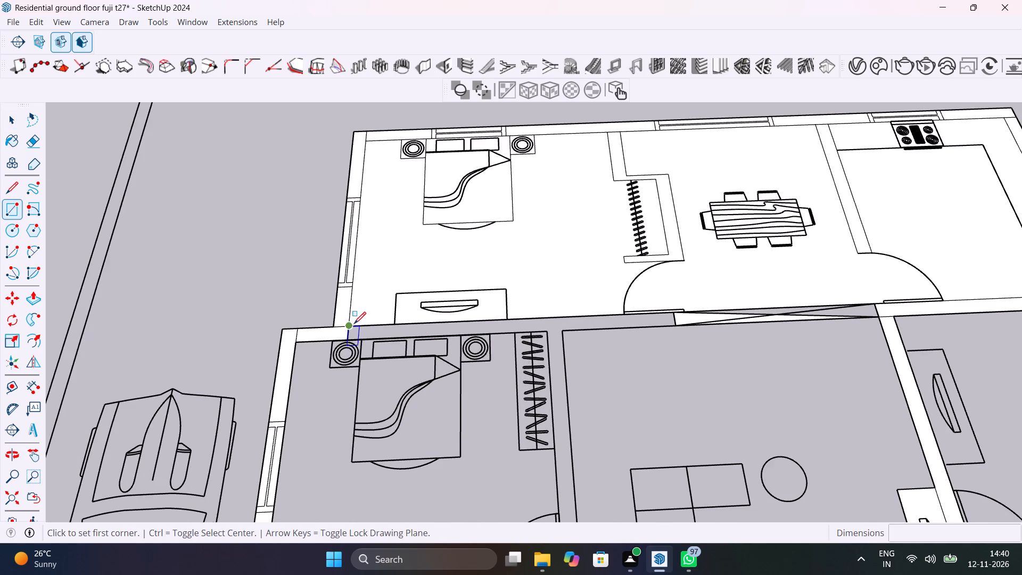
{"action": "left_click", "coordinate": [354, 323]}
{"action": "left_click", "coordinate": [677, 325]}
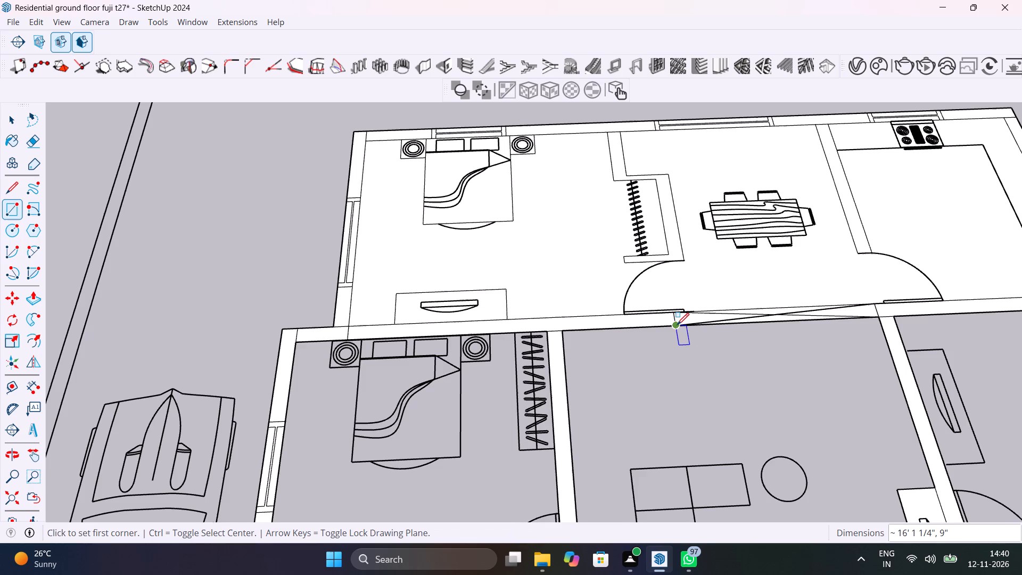
Draw a rectangle about 9' 4 5/8" by 8 7/8" over the crossed opening between the living room and the toilet passage.
{"action": "scroll", "coordinate": [677, 324], "scroll_direction": "down", "scroll_amount": 7}
{"action": "scroll", "coordinate": [776, 326], "scroll_direction": "up", "scroll_amount": 4}
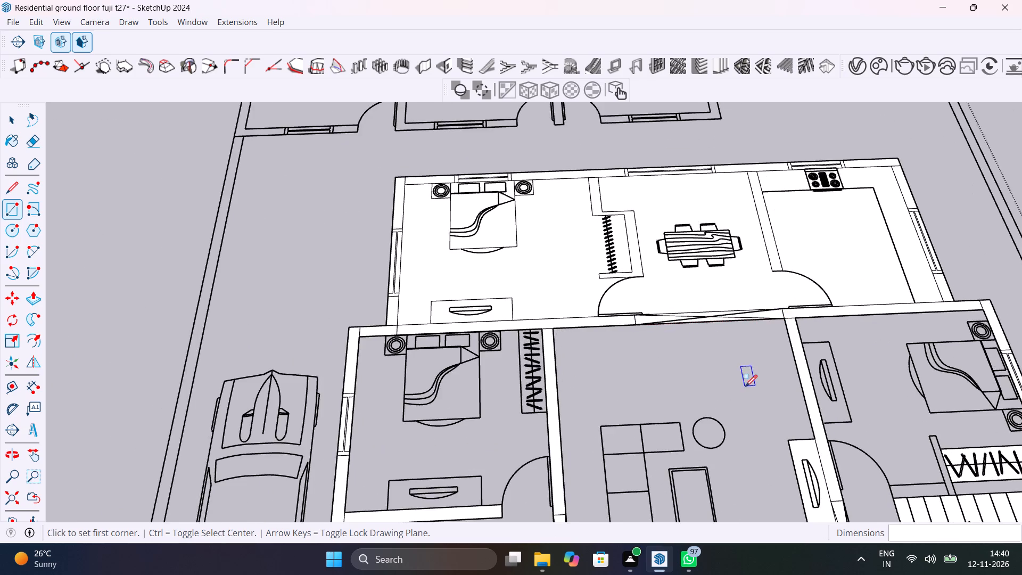
{"action": "middle_click_drag", "start_coordinate": [745, 387], "coordinate": [643, 198], "text": "shift"}
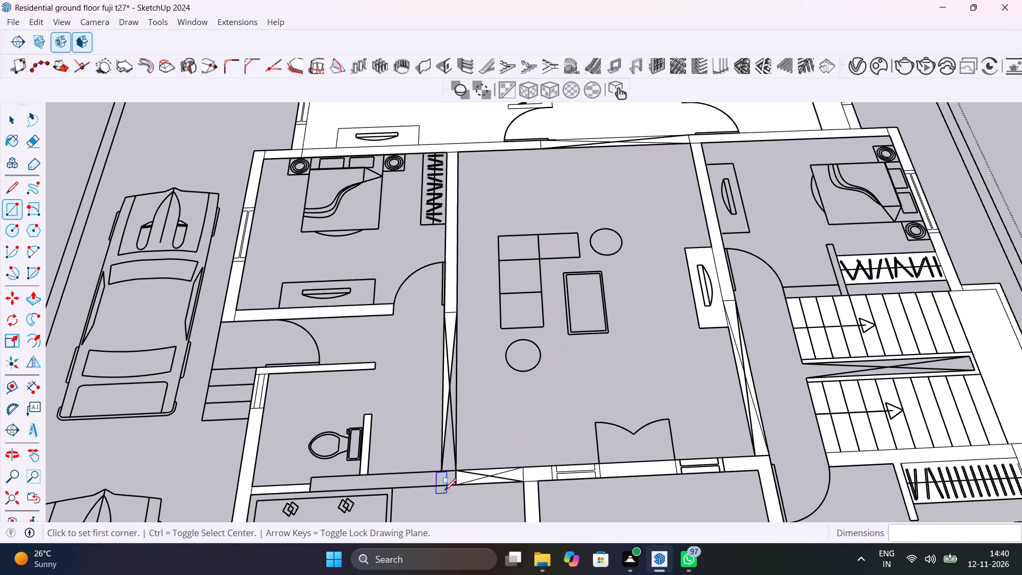
{"action": "left_click", "coordinate": [456, 469]}
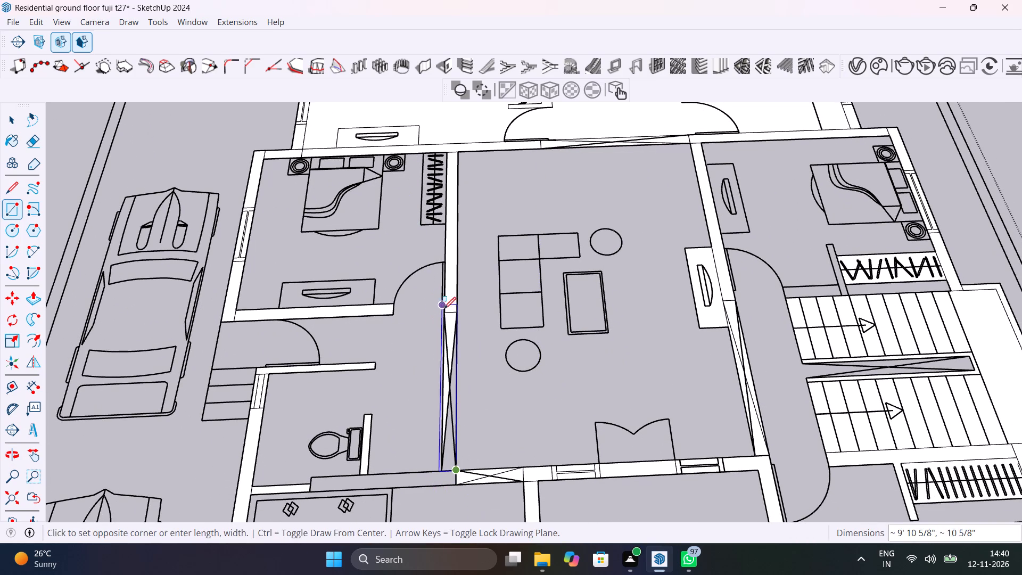
{"action": "left_click", "coordinate": [447, 313]}
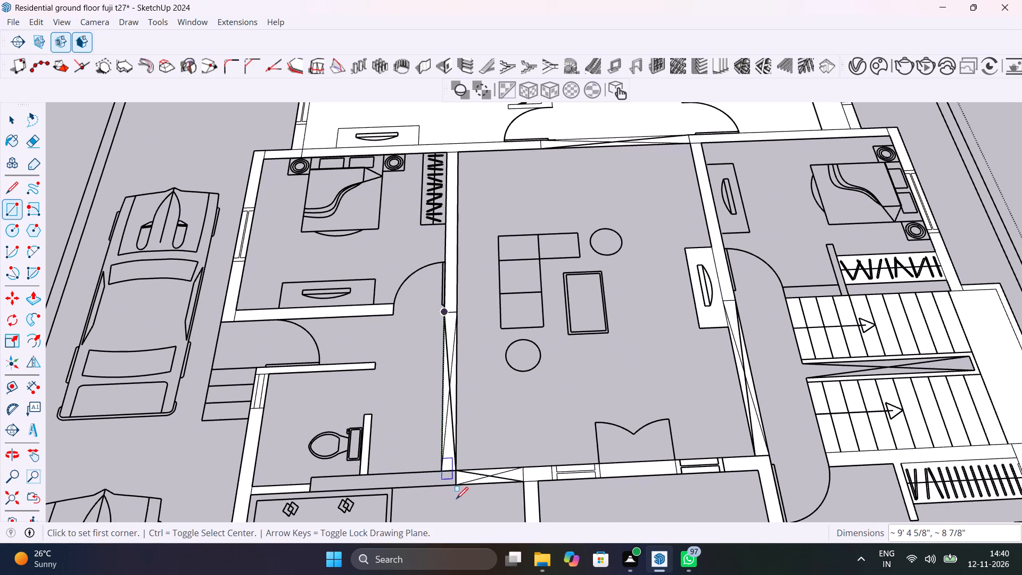
Draw a rectangle about 7' 6" by 7 1/8" over the wall between the toilet and the round-rug seating room.
{"action": "left_click", "coordinate": [455, 479]}
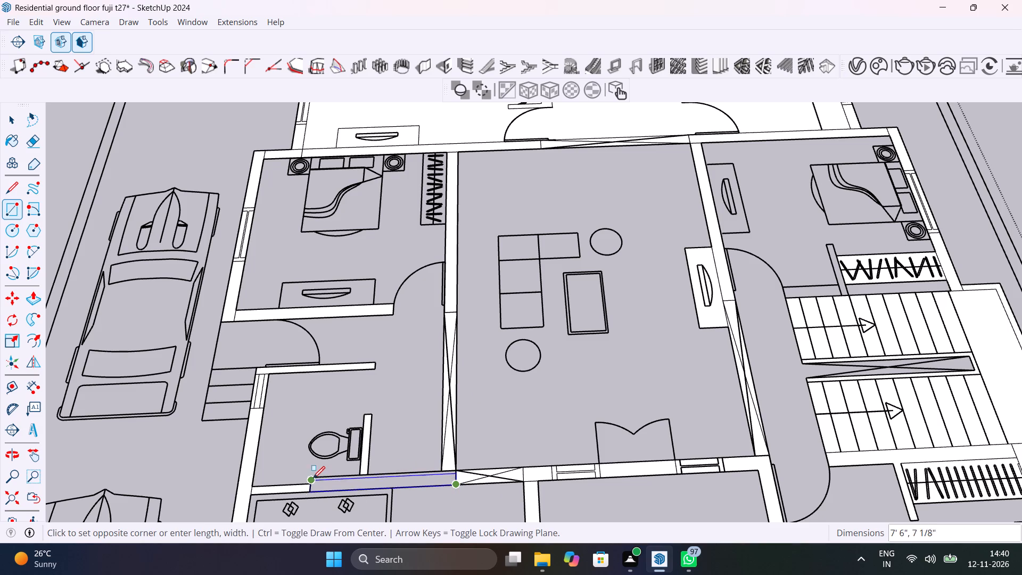
{"action": "left_click", "coordinate": [314, 474]}
Delete the floor face of the round-rug seating room and the face filling the staircase and its landing.
{"action": "scroll", "coordinate": [413, 466], "scroll_direction": "down", "scroll_amount": 8}
{"action": "middle_click_drag", "start_coordinate": [463, 476], "coordinate": [530, 346], "text": "shift"}
{"action": "key", "text": "space"}
{"action": "left_click", "coordinate": [498, 397]}
{"action": "key", "text": "Delete"}
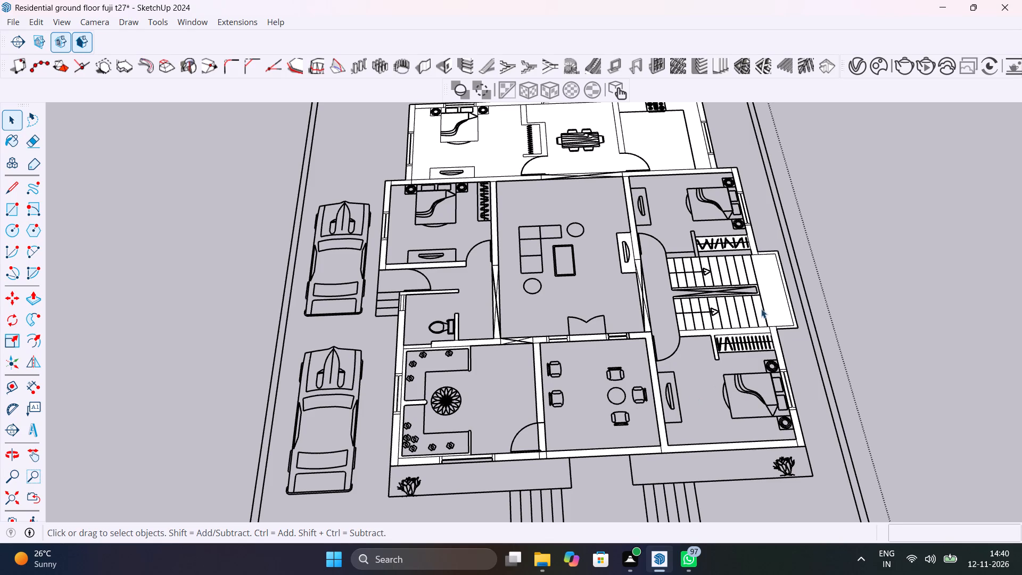
{"action": "scroll", "coordinate": [776, 300], "scroll_direction": "up", "scroll_amount": 8}
{"action": "left_click", "coordinate": [776, 300]}
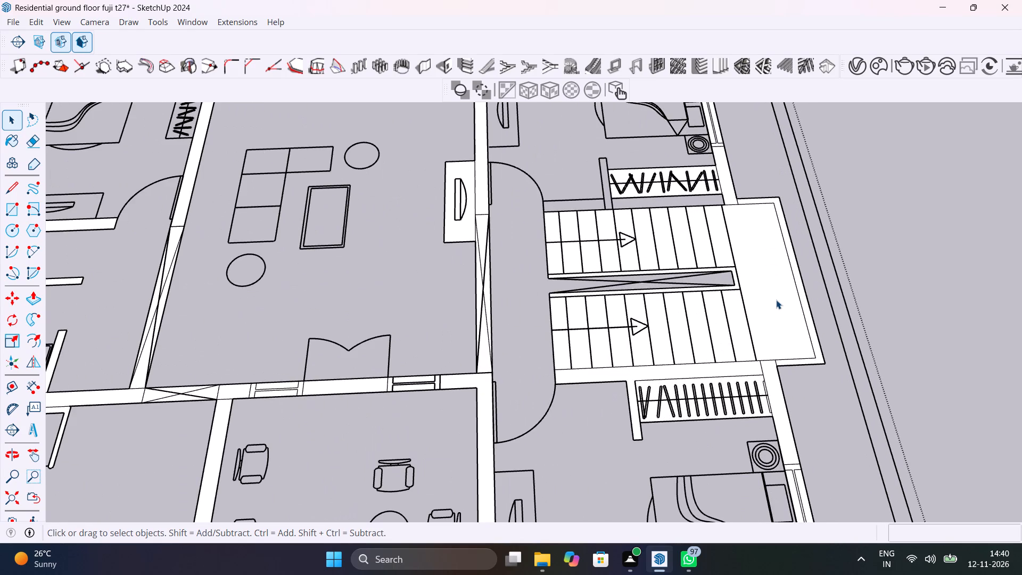
{"action": "key", "text": "Delete"}
Delete the floor face spanning the rear bedroom, dining area and kitchen.
{"action": "scroll", "coordinate": [776, 301], "scroll_direction": "down", "scroll_amount": 4}
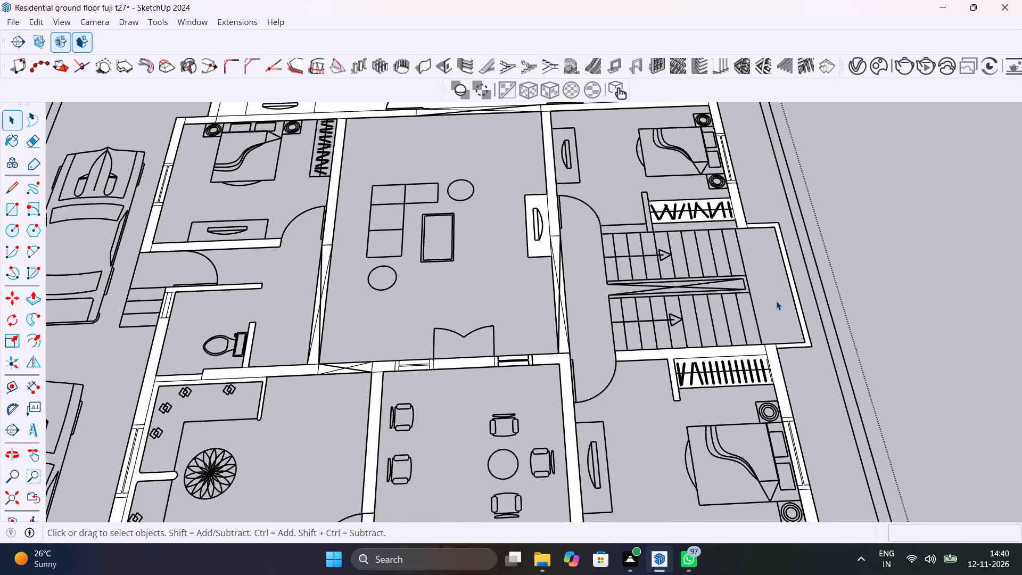
{"action": "scroll", "coordinate": [760, 373], "scroll_direction": "down", "scroll_amount": 7}
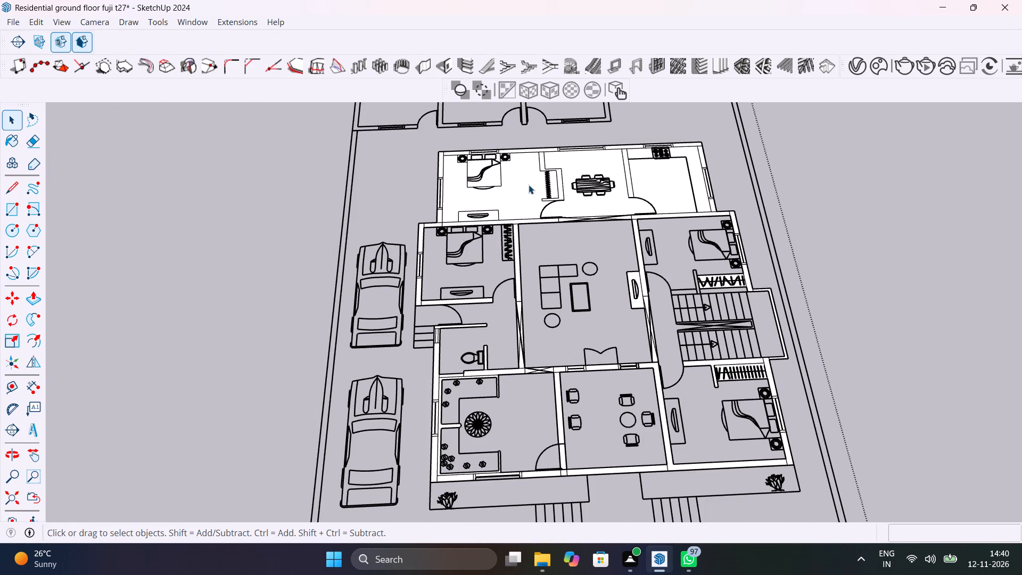
{"action": "scroll", "coordinate": [518, 194], "scroll_direction": "up", "scroll_amount": 8}
{"action": "left_click", "coordinate": [518, 195]}
{"action": "key", "text": "Delete"}
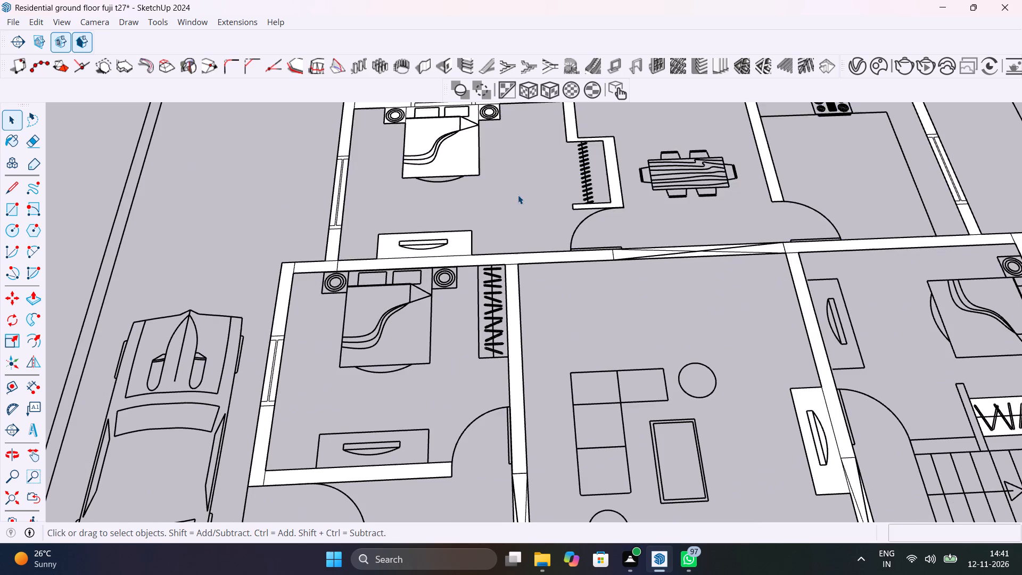
Delete the dividing line across the wall at the rear bedroom's outer corner and save the model.
{"action": "scroll", "coordinate": [532, 222], "scroll_direction": "down", "scroll_amount": 6}
{"action": "middle_click_drag", "start_coordinate": [538, 222], "coordinate": [526, 228]}
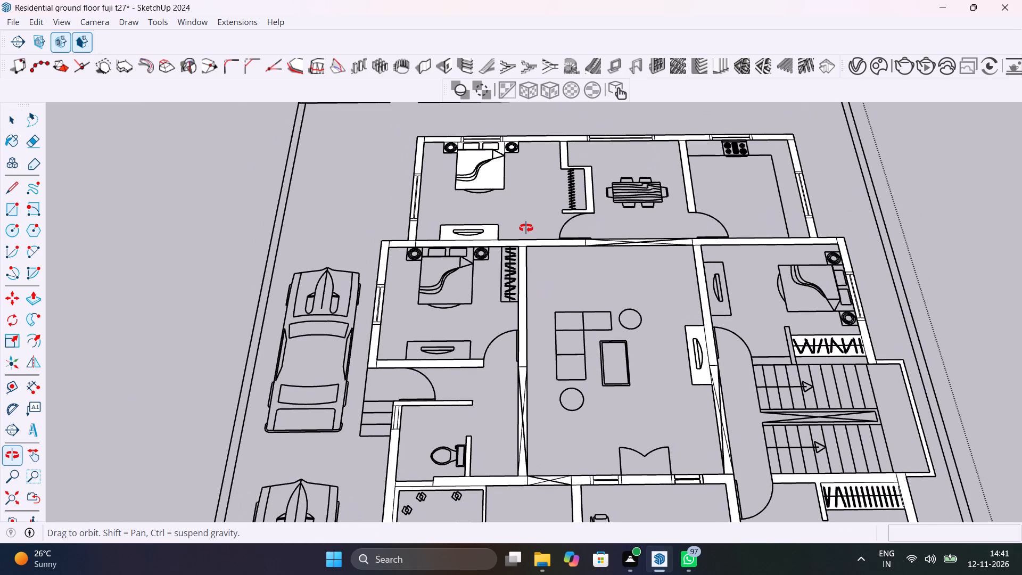
{"action": "middle_click_drag", "start_coordinate": [526, 228], "coordinate": [613, 347]}
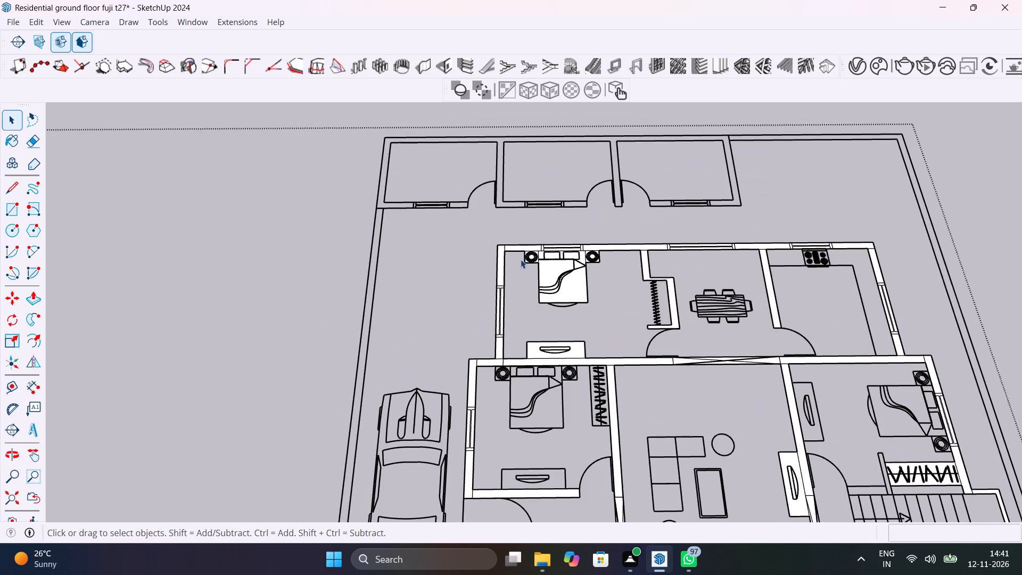
{"action": "scroll", "coordinate": [481, 266], "scroll_direction": "up", "scroll_amount": 16}
{"action": "scroll", "coordinate": [549, 202], "scroll_direction": "up", "scroll_amount": 6}
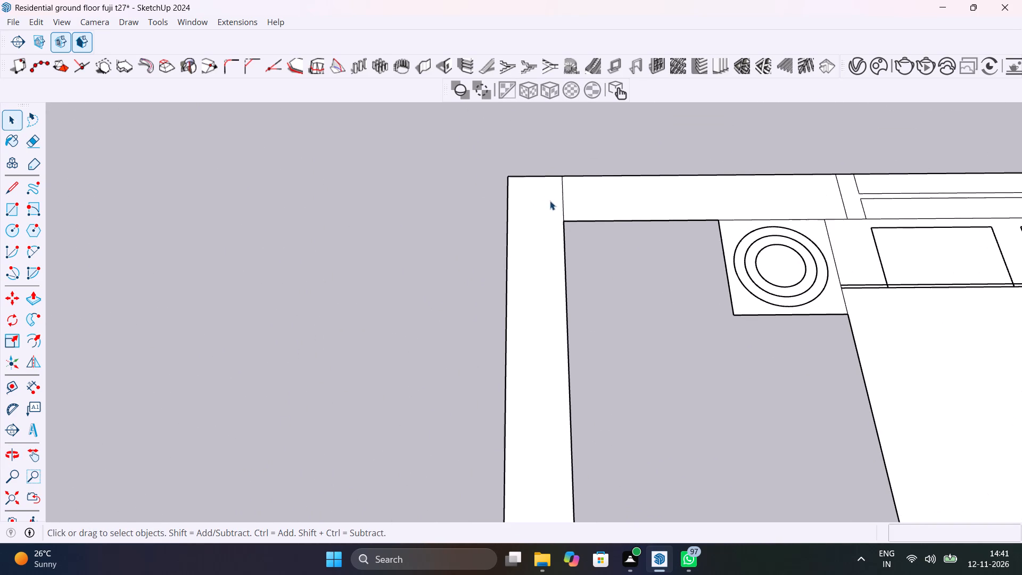
{"action": "left_click", "coordinate": [563, 201]}
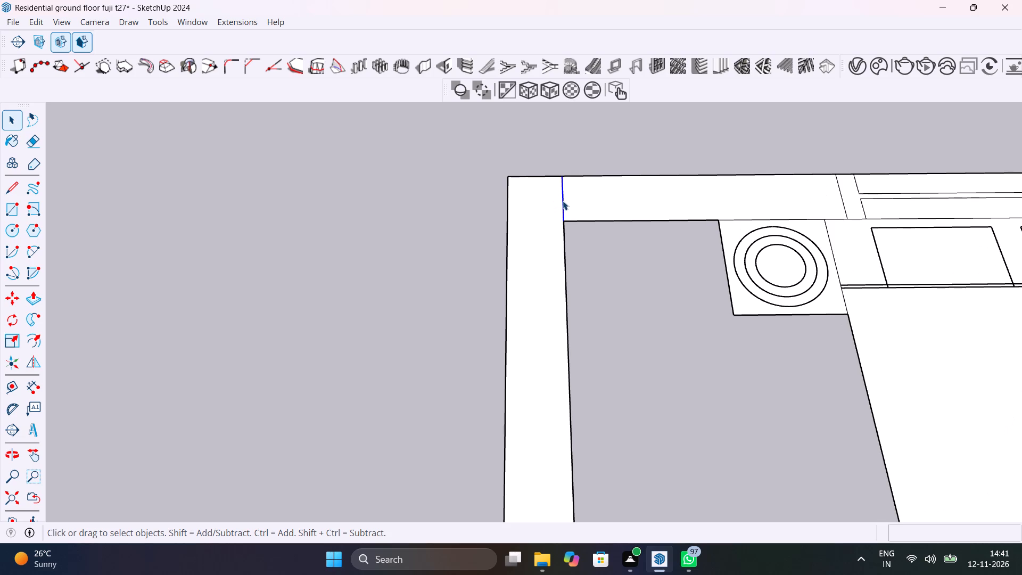
{"action": "key", "text": "Delete"}
{"action": "scroll", "coordinate": [562, 203], "scroll_direction": "down", "scroll_amount": 14}
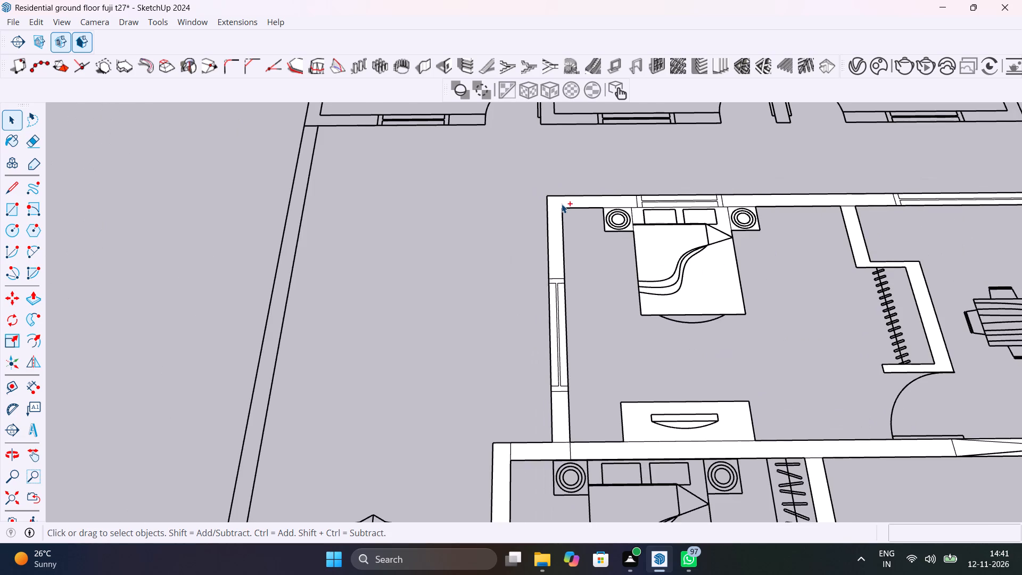
{"action": "key", "text": "ctrl+s"}
Delete the faces filling the bed and both bedside tables in the rear bedroom.
{"action": "scroll", "coordinate": [728, 208], "scroll_direction": "up", "scroll_amount": 4}
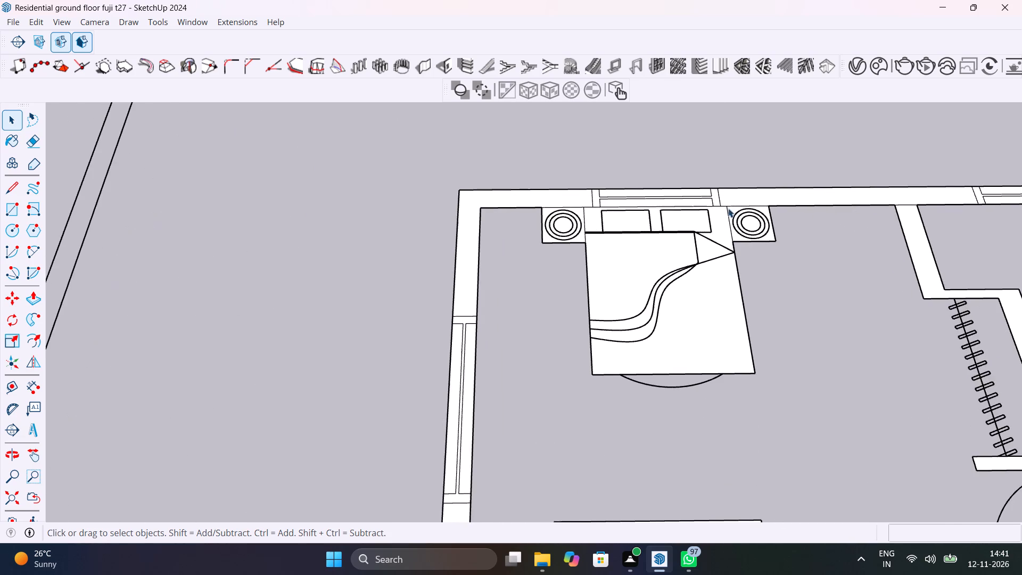
{"action": "middle_click_drag", "start_coordinate": [744, 213], "coordinate": [662, 253], "text": "shift"}
{"action": "left_click", "coordinate": [644, 335]}
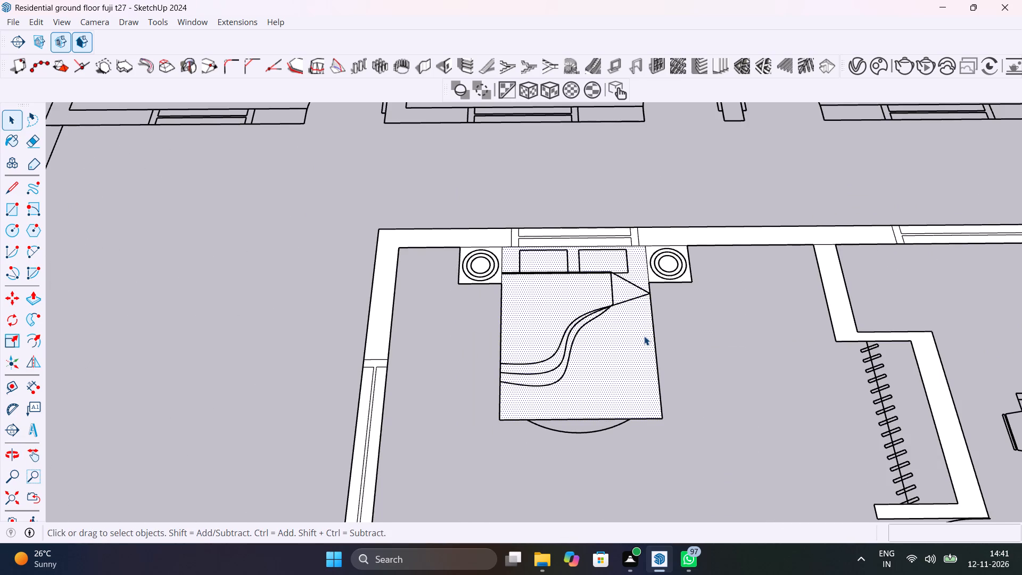
{"action": "key", "text": "Delete"}
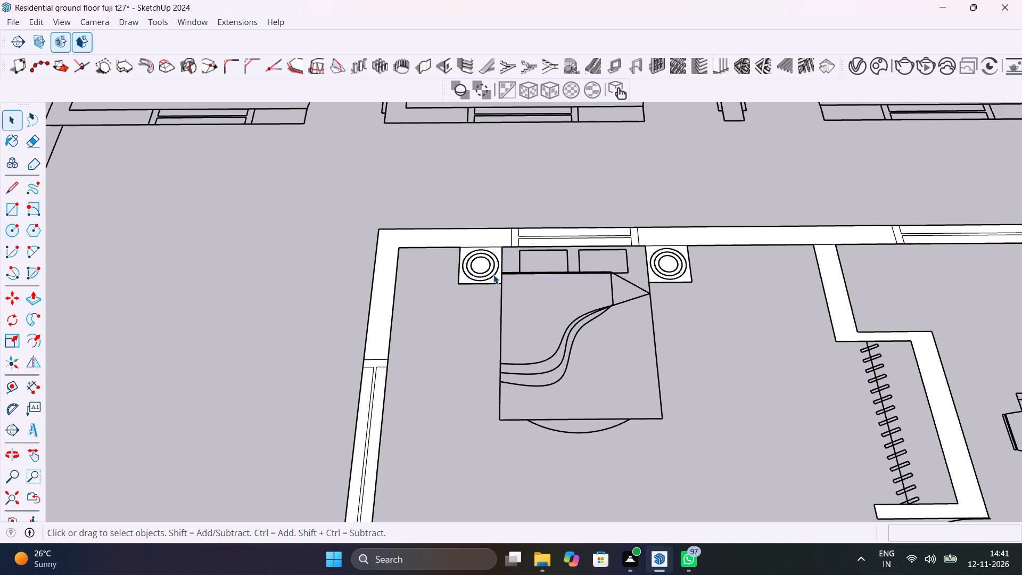
{"action": "left_click", "coordinate": [494, 275]}
{"action": "key", "text": "Delete"}
{"action": "left_click", "coordinate": [494, 275]}
{"action": "key", "text": "Delete"}
{"action": "left_click", "coordinate": [655, 277]}
{"action": "key", "text": "Delete"}
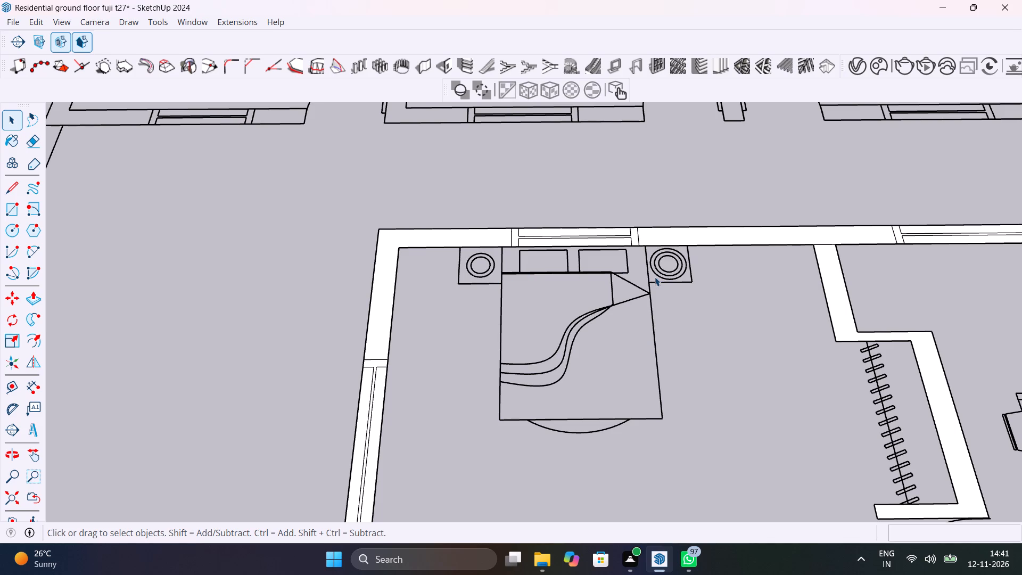
Erase the seam lines where the two partitions beside the dining area meet the rear outer wall, saving the model.
{"action": "scroll", "coordinate": [708, 312], "scroll_direction": "down", "scroll_amount": 5}
{"action": "scroll", "coordinate": [746, 332], "scroll_direction": "down", "scroll_amount": 10}
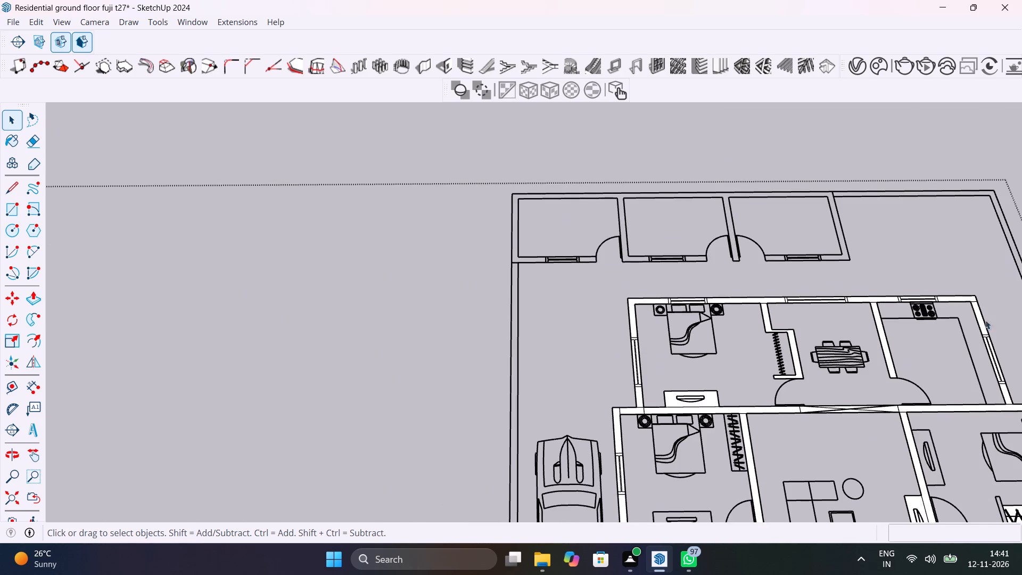
{"action": "scroll", "coordinate": [991, 299], "scroll_direction": "up", "scroll_amount": 5}
{"action": "scroll", "coordinate": [823, 311], "scroll_direction": "up", "scroll_amount": 13}
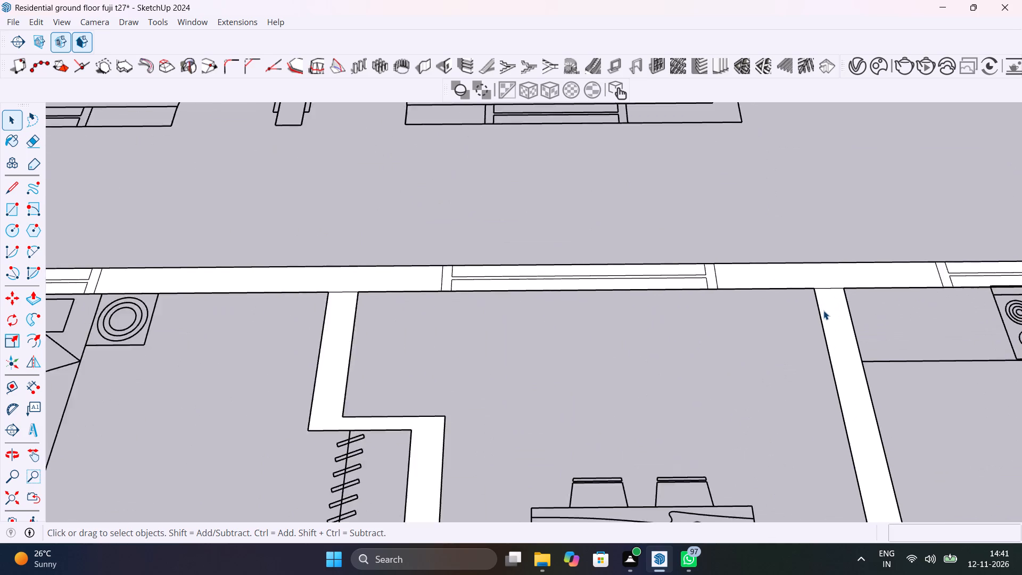
{"action": "key", "text": "e"}
{"action": "left_click_drag", "start_coordinate": [837, 302], "coordinate": [831, 292]}
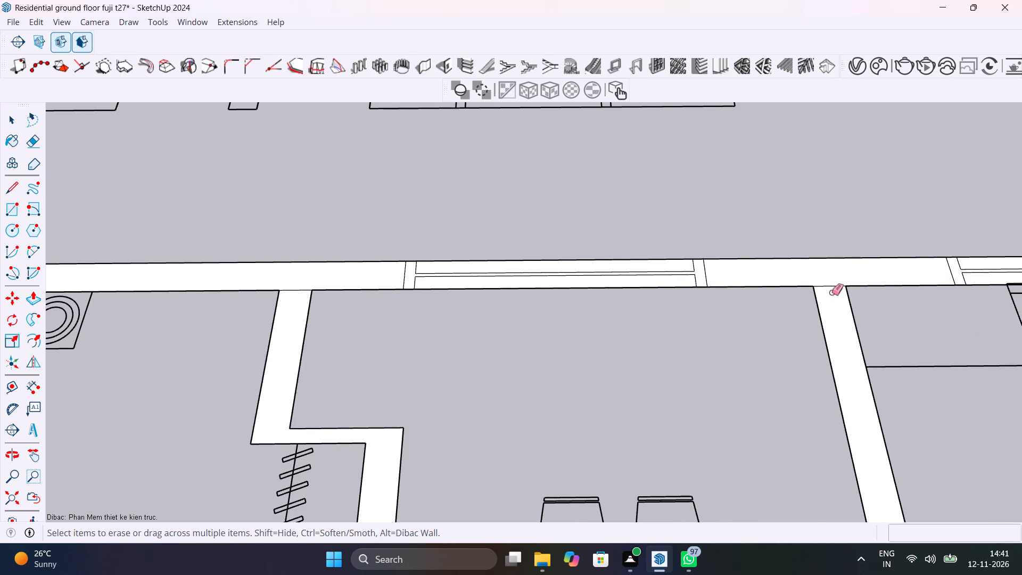
{"action": "left_click_drag", "start_coordinate": [831, 292], "coordinate": [830, 284]}
{"action": "key", "text": "ctrl+s"}
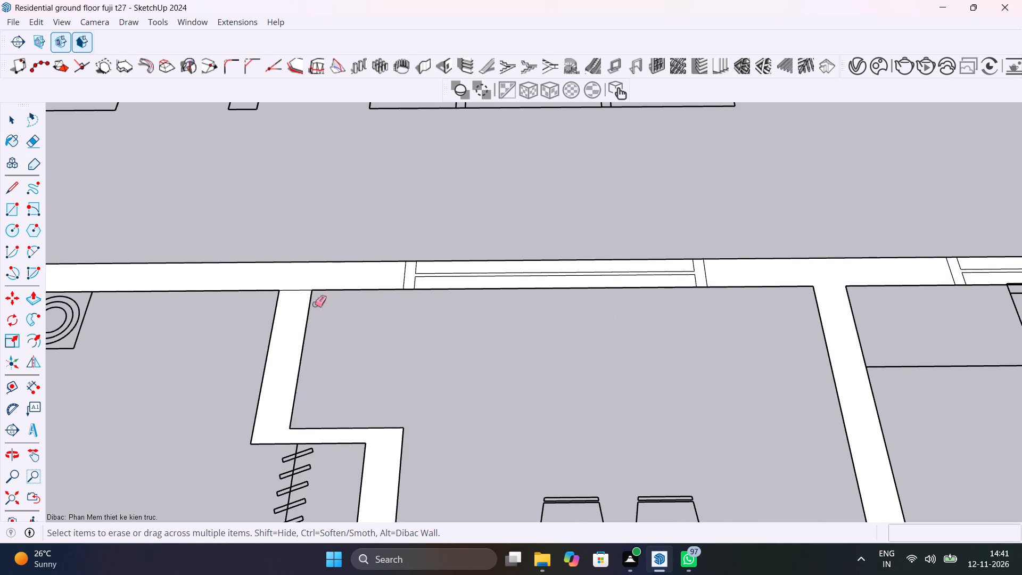
{"action": "left_click_drag", "start_coordinate": [290, 300], "coordinate": [295, 287]}
{"action": "scroll", "coordinate": [295, 287], "scroll_direction": "down", "scroll_amount": 10}
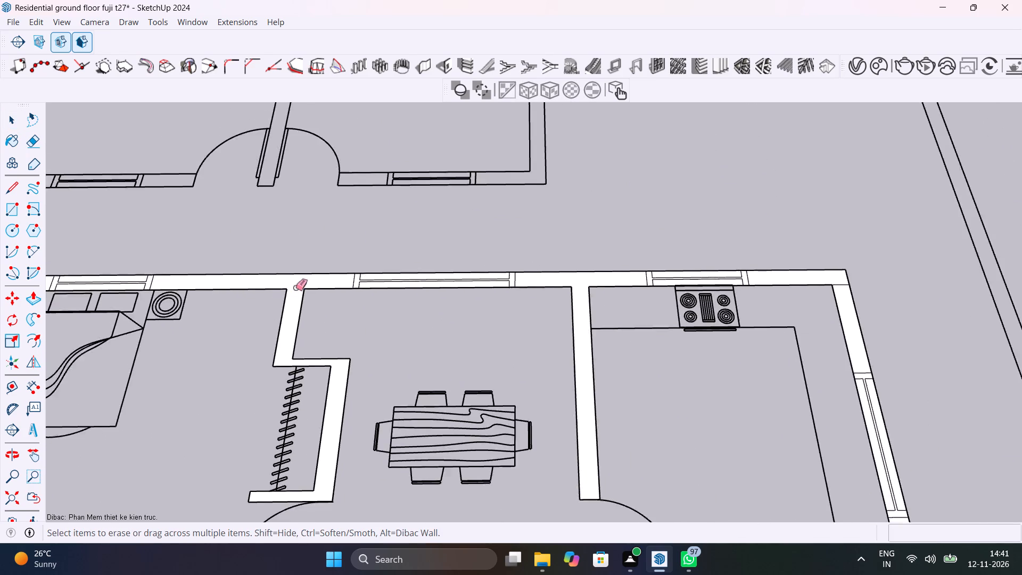
Erase the seam lines at both ends of the kitchen's outer side wall.
{"action": "scroll", "coordinate": [295, 287], "scroll_direction": "down", "scroll_amount": 5}
{"action": "scroll", "coordinate": [552, 277], "scroll_direction": "up", "scroll_amount": 12}
{"action": "left_click_drag", "start_coordinate": [568, 297], "coordinate": [569, 297]}
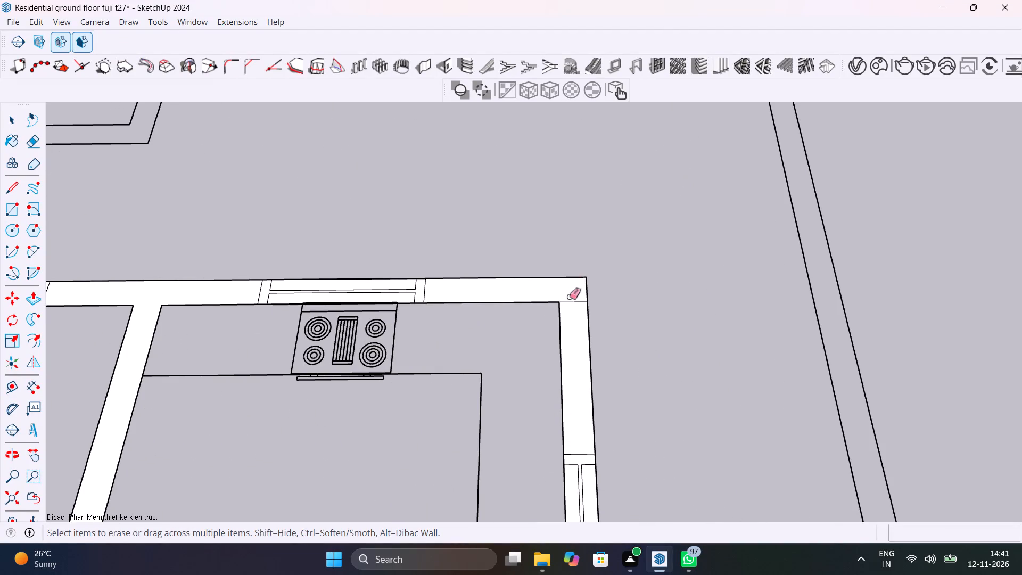
{"action": "left_click_drag", "start_coordinate": [569, 297], "coordinate": [572, 302]}
{"action": "scroll", "coordinate": [572, 303], "scroll_direction": "down", "scroll_amount": 16}
{"action": "scroll", "coordinate": [579, 397], "scroll_direction": "up", "scroll_amount": 6}
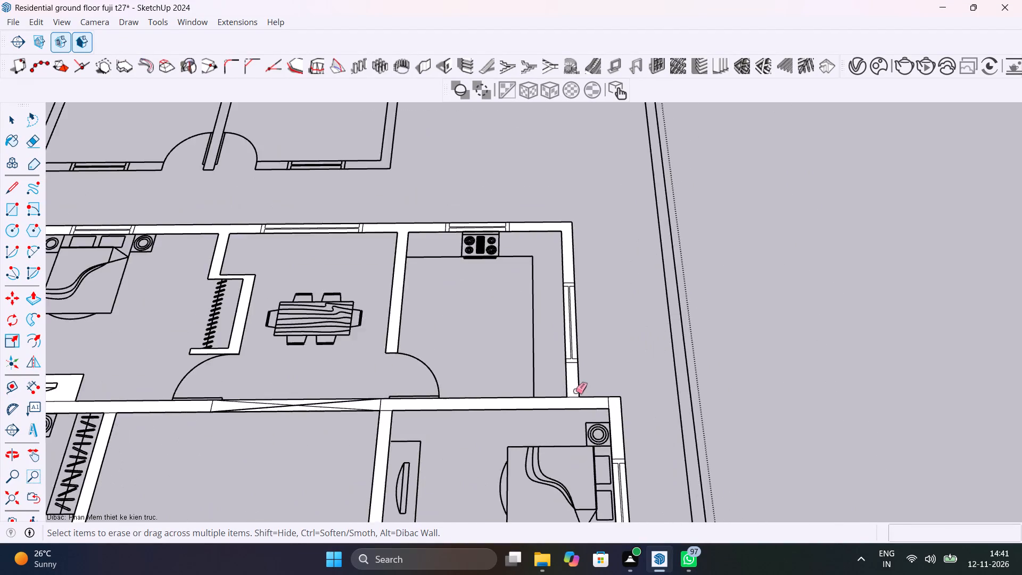
{"action": "scroll", "coordinate": [575, 391], "scroll_direction": "up", "scroll_amount": 11}
{"action": "left_click_drag", "start_coordinate": [574, 393], "coordinate": [571, 418]}
Erase the seam line at the outer wall corner of the bedroom next to the kitchen, and save the model.
{"action": "scroll", "coordinate": [569, 403], "scroll_direction": "down", "scroll_amount": 14}
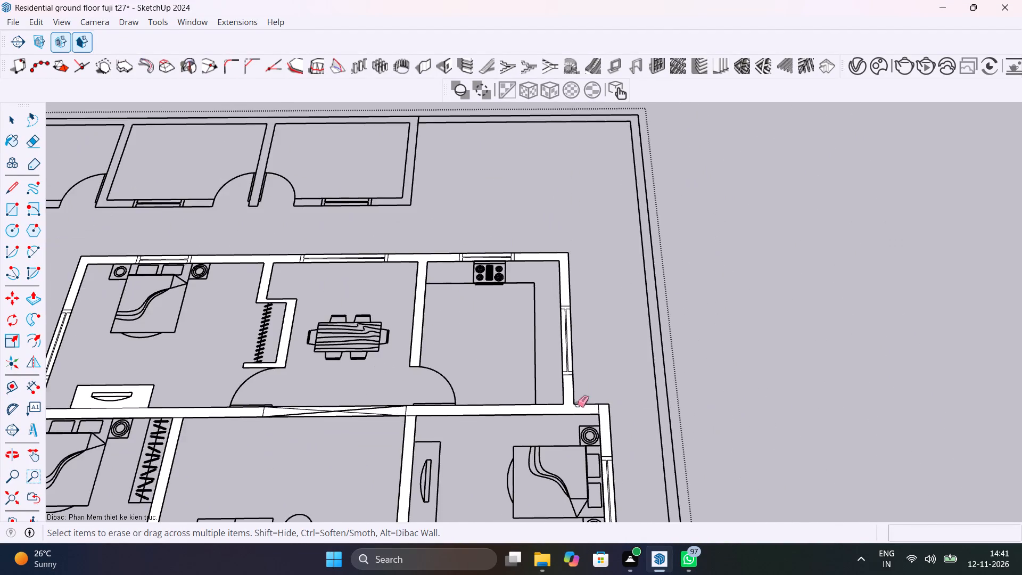
{"action": "scroll", "coordinate": [596, 408], "scroll_direction": "up", "scroll_amount": 11}
{"action": "left_click_drag", "start_coordinate": [615, 410], "coordinate": [623, 413]}
{"action": "left_click_drag", "start_coordinate": [615, 408], "coordinate": [596, 413]}
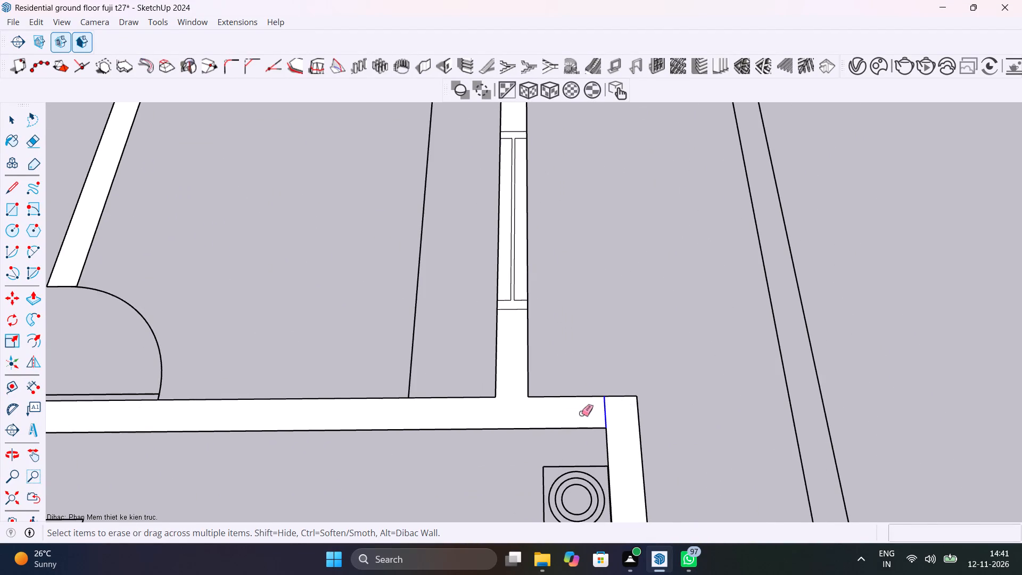
{"action": "key", "text": "ctrl+s"}
Erase the seam line where the wall between the living room and the adjoining bedroom meets the kitchen-side wall.
{"action": "scroll", "coordinate": [581, 413], "scroll_direction": "down", "scroll_amount": 14}
{"action": "middle_click_drag", "start_coordinate": [455, 456], "coordinate": [540, 284], "text": "shift"}
{"action": "scroll", "coordinate": [382, 259], "scroll_direction": "up", "scroll_amount": 7}
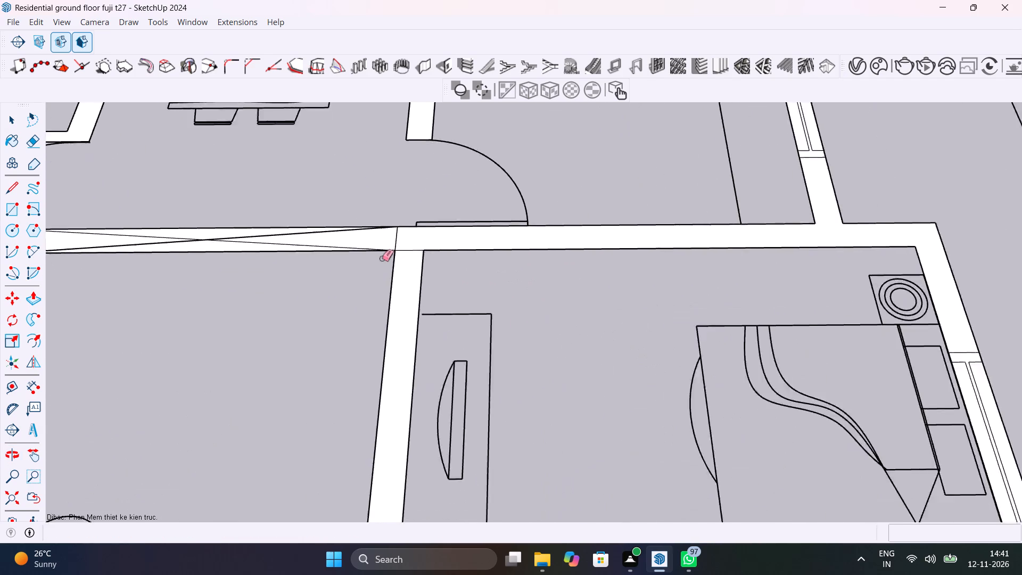
{"action": "scroll", "coordinate": [382, 258], "scroll_direction": "up", "scroll_amount": 3}
{"action": "left_click_drag", "start_coordinate": [431, 250], "coordinate": [431, 244]}
{"action": "scroll", "coordinate": [431, 244], "scroll_direction": "down", "scroll_amount": 10}
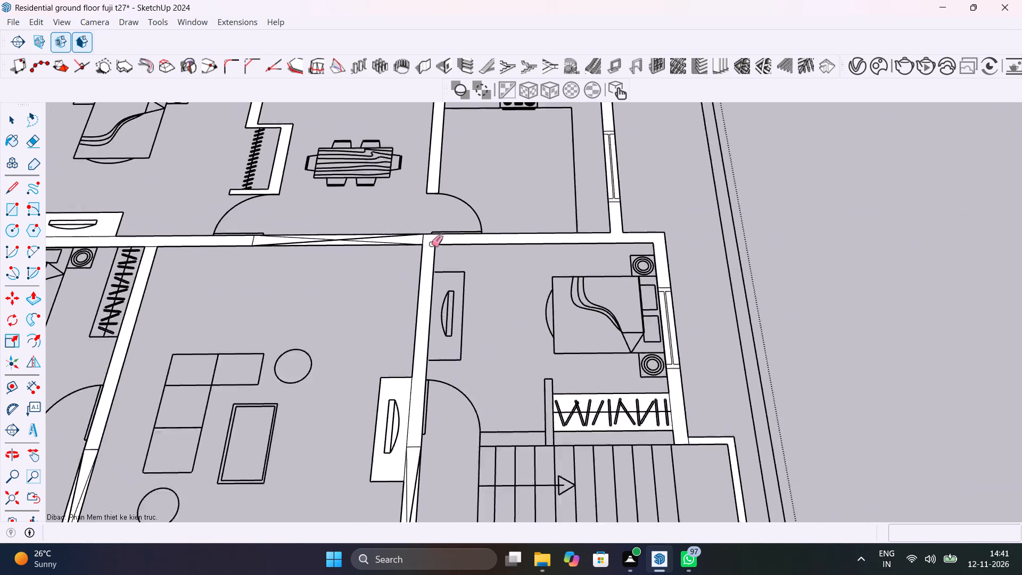
Erase the seam line where the staircase landing's wall joins the outer wall of the bedroom next to the kitchen.
{"action": "scroll", "coordinate": [431, 244], "scroll_direction": "down", "scroll_amount": 6}
{"action": "scroll", "coordinate": [426, 402], "scroll_direction": "up", "scroll_amount": 5}
{"action": "middle_click_drag", "start_coordinate": [631, 360], "coordinate": [574, 331], "text": "shift"}
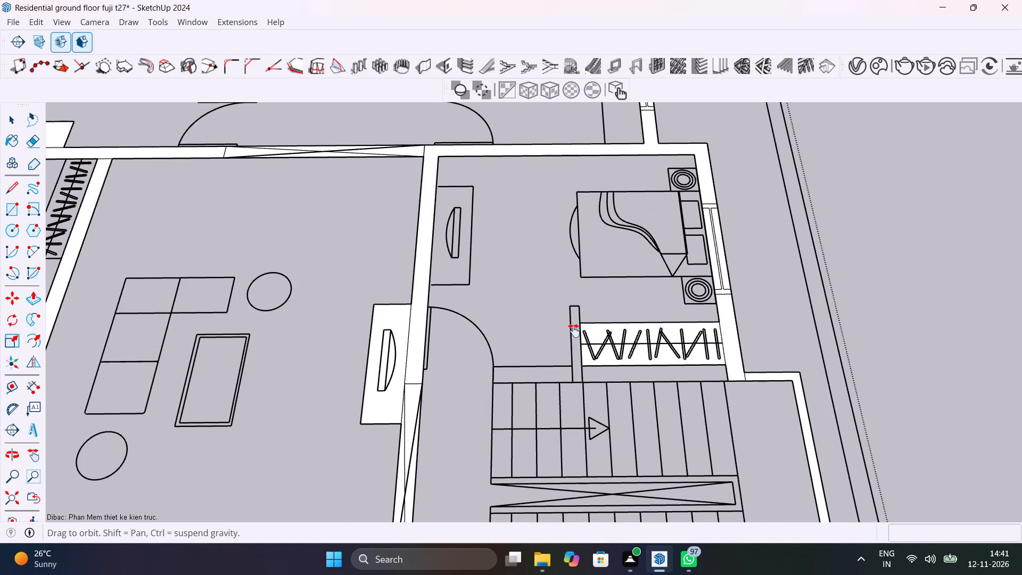
{"action": "middle_click_drag", "start_coordinate": [574, 331], "coordinate": [515, 303], "text": "shift"}
{"action": "scroll", "coordinate": [629, 309], "scroll_direction": "up", "scroll_amount": 16}
{"action": "left_click_drag", "start_coordinate": [630, 327], "coordinate": [602, 345]}
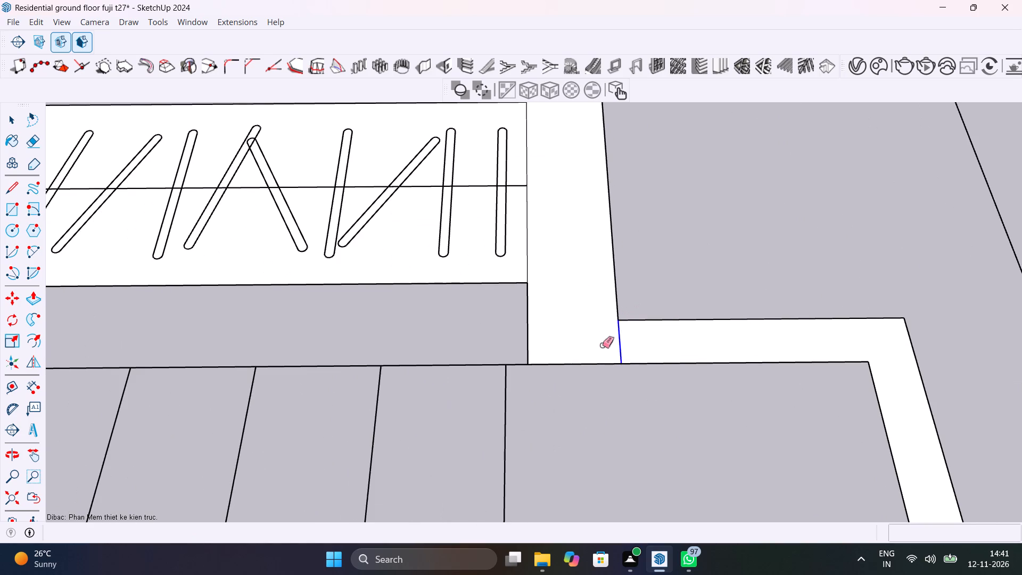
{"action": "left_click_drag", "start_coordinate": [602, 345], "coordinate": [599, 346]}
Erase the seam line where the landing's wall joins the front bedroom's outer wall, and save the model.
{"action": "scroll", "coordinate": [603, 337], "scroll_direction": "down", "scroll_amount": 14}
{"action": "middle_click_drag", "start_coordinate": [632, 379], "coordinate": [583, 217], "text": "shift"}
{"action": "scroll", "coordinate": [584, 222], "scroll_direction": "down", "scroll_amount": 2}
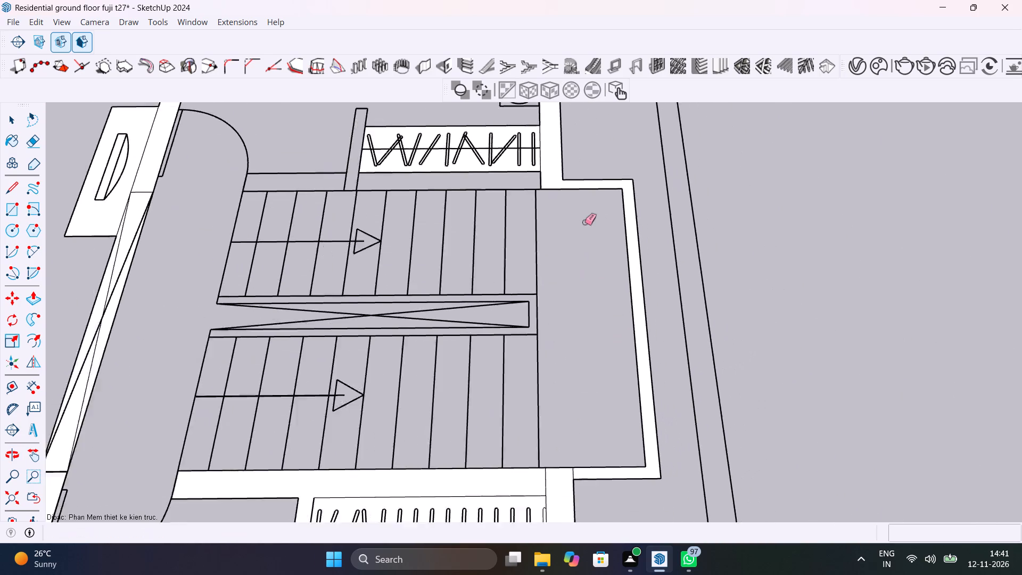
{"action": "scroll", "coordinate": [584, 222], "scroll_direction": "down", "scroll_amount": 3}
{"action": "scroll", "coordinate": [585, 386], "scroll_direction": "up", "scroll_amount": 12}
{"action": "left_click_drag", "start_coordinate": [576, 384], "coordinate": [550, 384]}
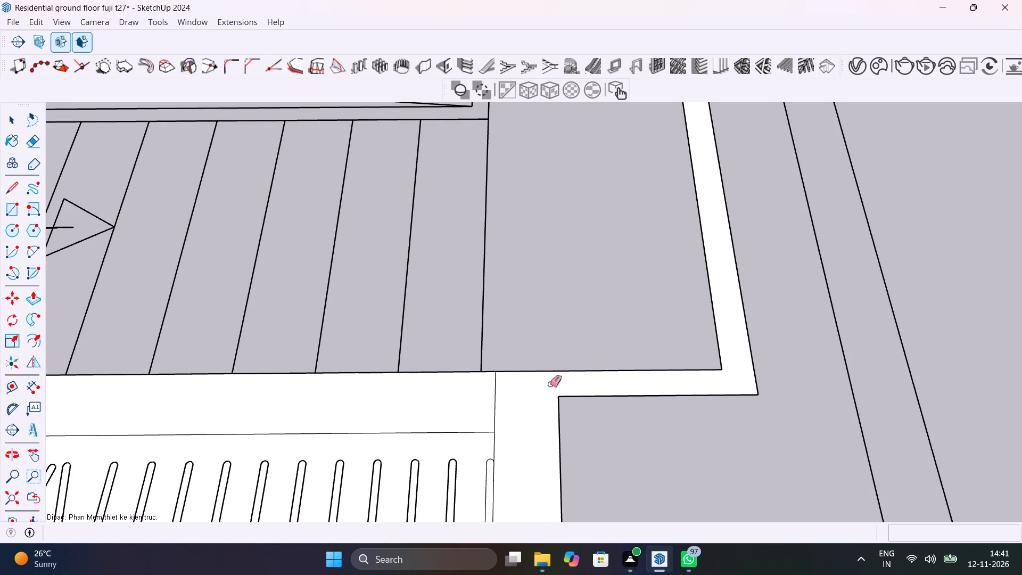
{"action": "scroll", "coordinate": [550, 384], "scroll_direction": "down", "scroll_amount": 19}
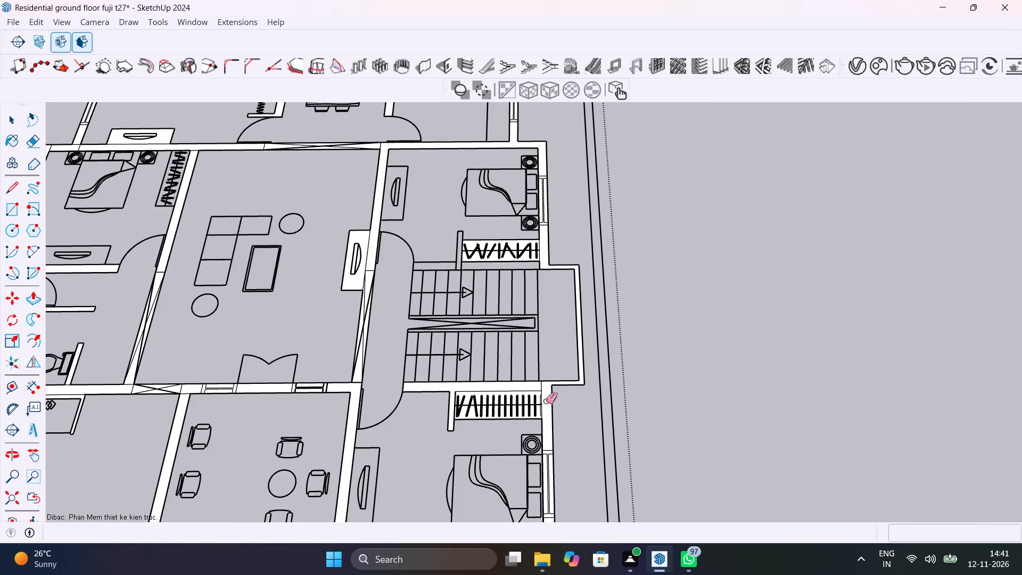
{"action": "key", "text": "space"}
{"action": "key", "text": "ctrl+s"}
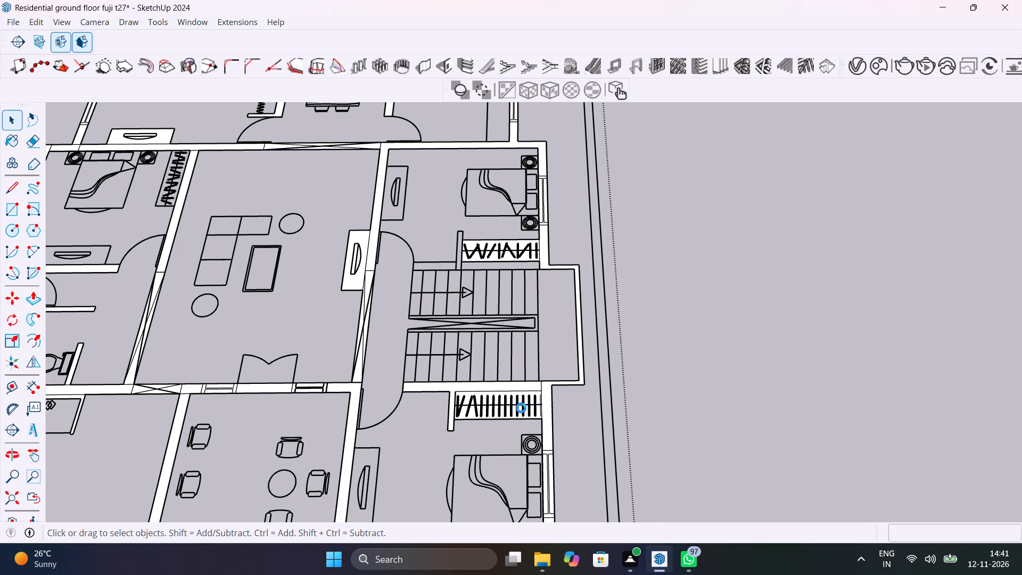
Delete the face filling the wardrobe in the front bedroom beside the stairs.
{"action": "scroll", "coordinate": [521, 408], "scroll_direction": "up", "scroll_amount": 12}
{"action": "left_click", "coordinate": [397, 425]}
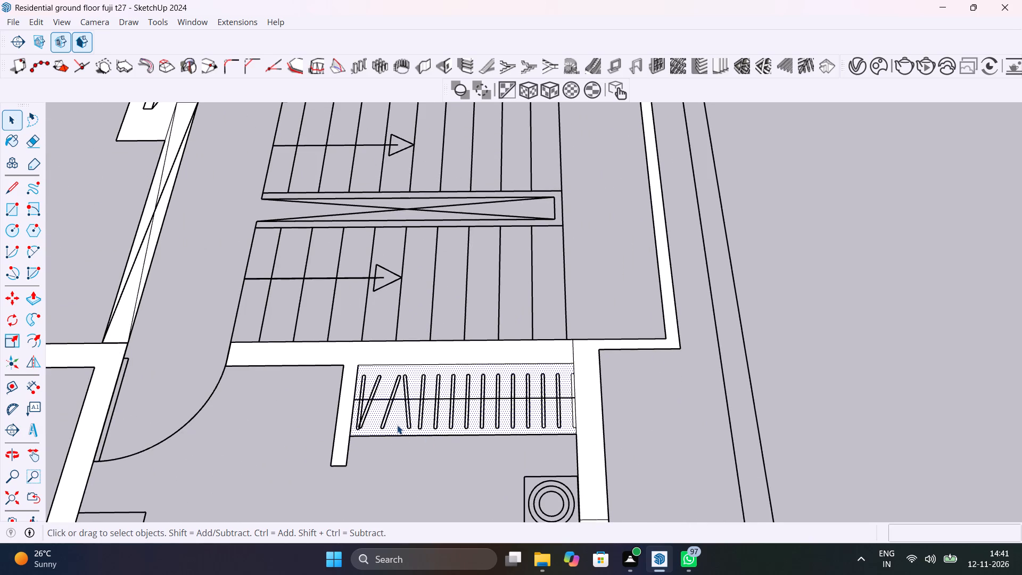
{"action": "key", "text": "Delete"}
{"action": "scroll", "coordinate": [450, 418], "scroll_direction": "down", "scroll_amount": 18}
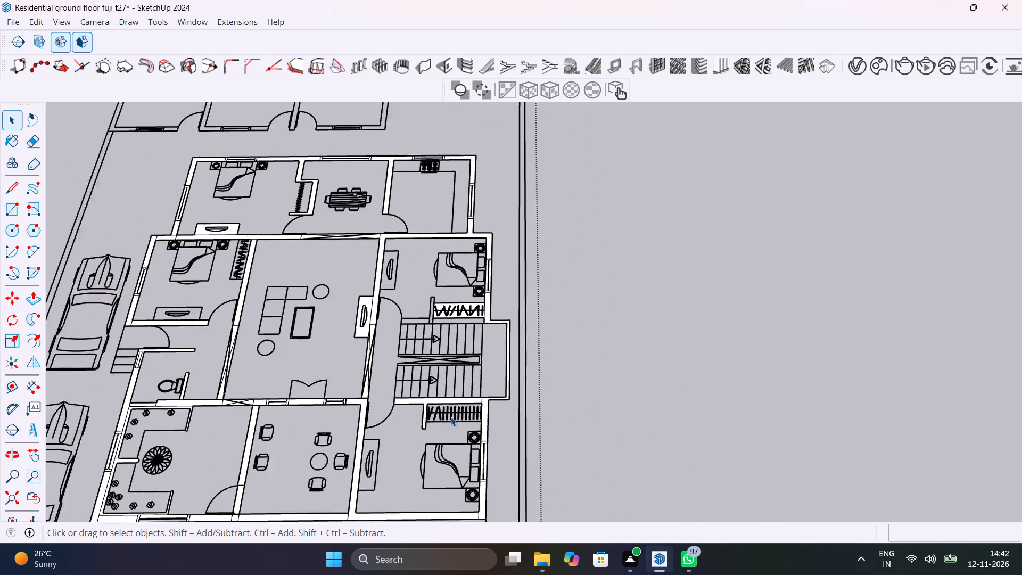
Save the model.
{"action": "scroll", "coordinate": [451, 417], "scroll_direction": "down", "scroll_amount": 3}
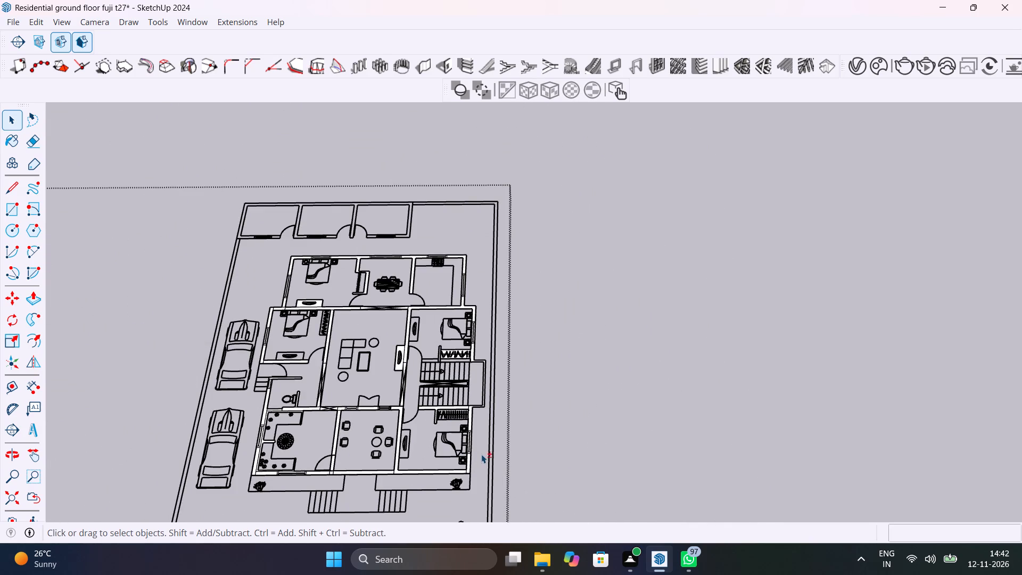
{"action": "middle_click_drag", "start_coordinate": [481, 454], "coordinate": [545, 325], "text": "shift"}
{"action": "key", "text": "ctrl+s"}
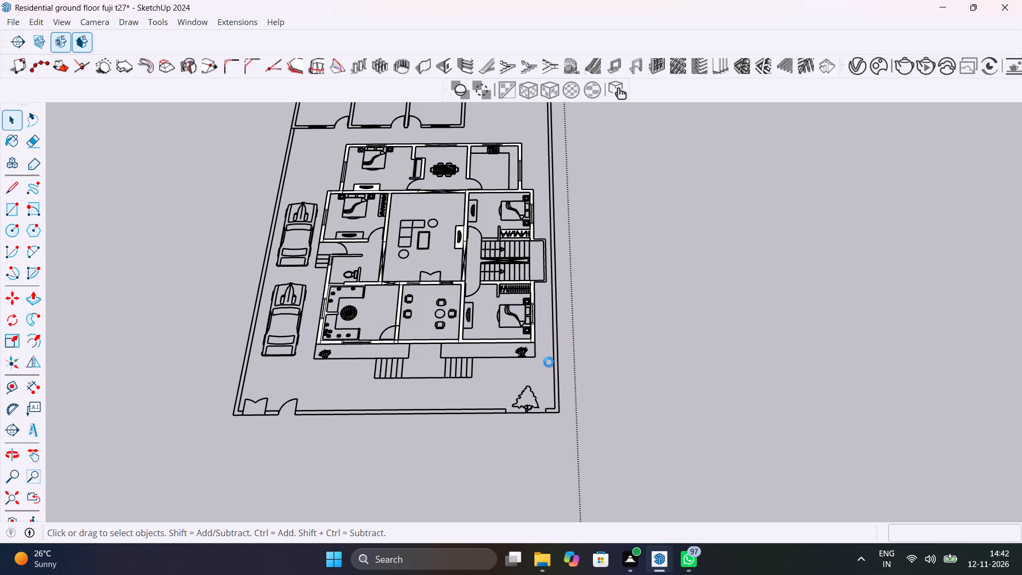
Erase the wall seam lines at both ends of the front bedroom's front wall, at the outer corner and at the seating room partition.
{"action": "scroll", "coordinate": [534, 305], "scroll_direction": "up", "scroll_amount": 12}
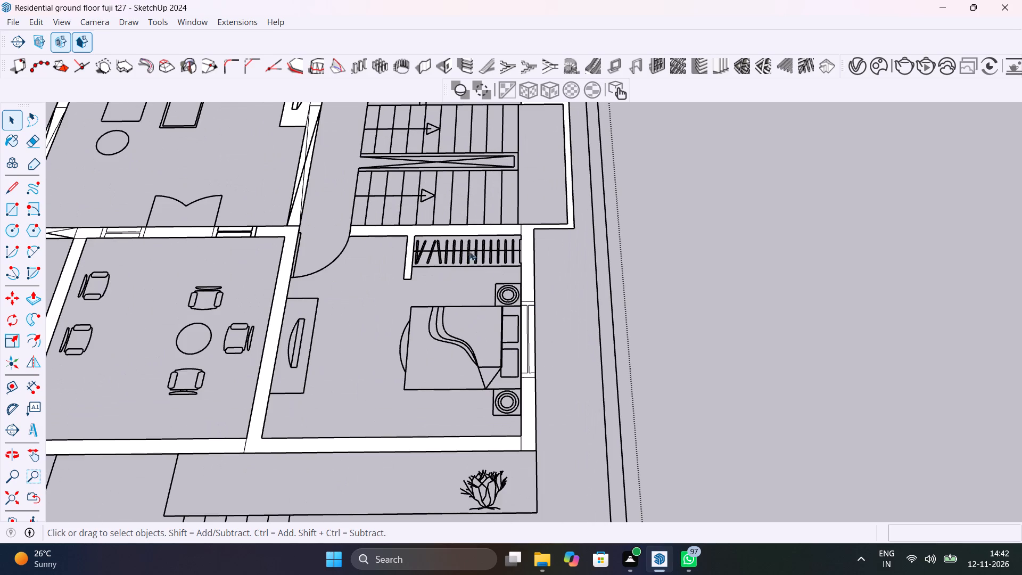
{"action": "scroll", "coordinate": [526, 449], "scroll_direction": "up", "scroll_amount": 6}
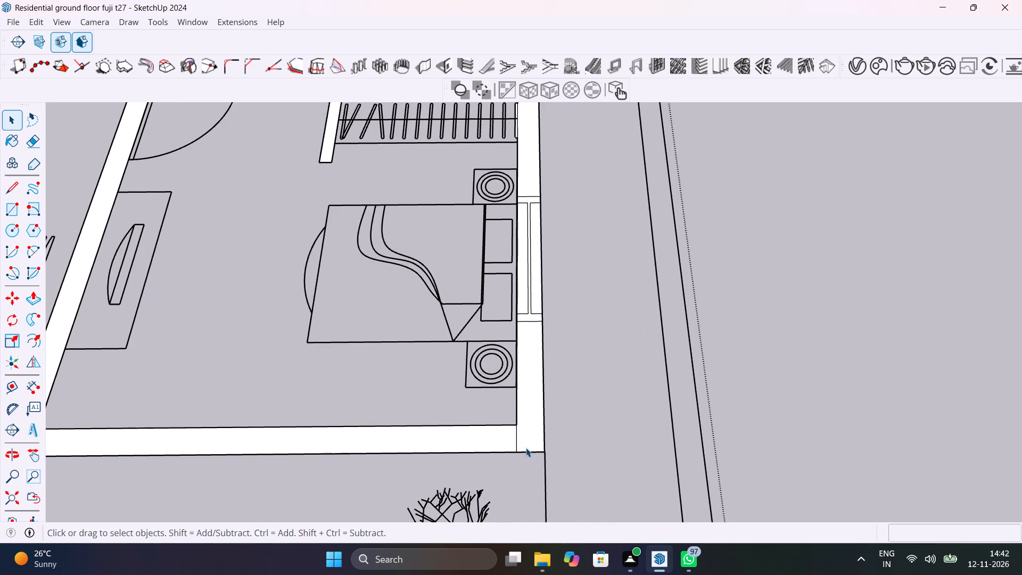
{"action": "key", "text": "e"}
{"action": "left_click_drag", "start_coordinate": [522, 434], "coordinate": [512, 437]}
{"action": "scroll", "coordinate": [511, 436], "scroll_direction": "down", "scroll_amount": 12}
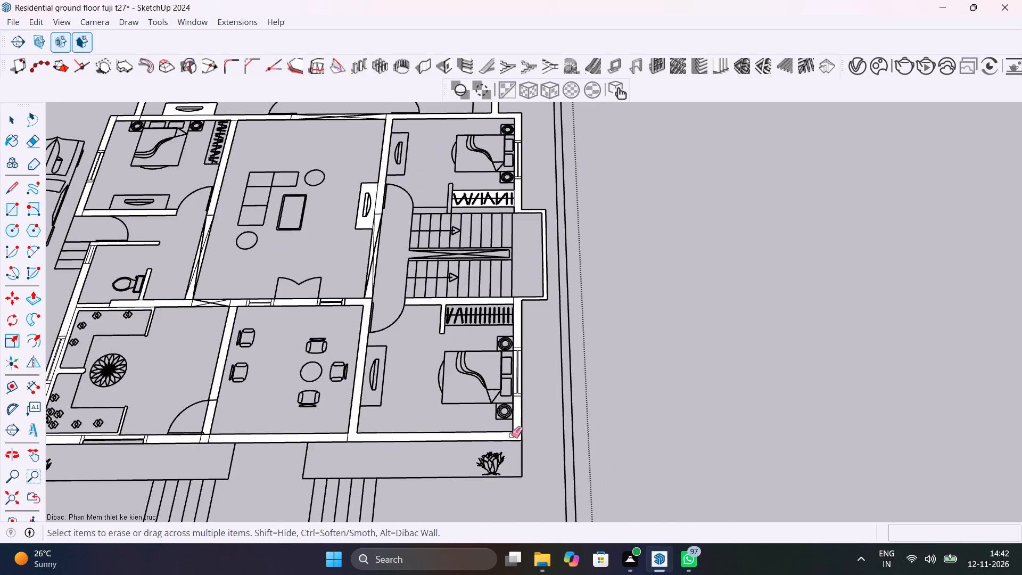
{"action": "scroll", "coordinate": [336, 437], "scroll_direction": "up", "scroll_amount": 11}
{"action": "left_click_drag", "start_coordinate": [369, 432], "coordinate": [372, 437]}
{"action": "scroll", "coordinate": [374, 434], "scroll_direction": "down", "scroll_amount": 5}
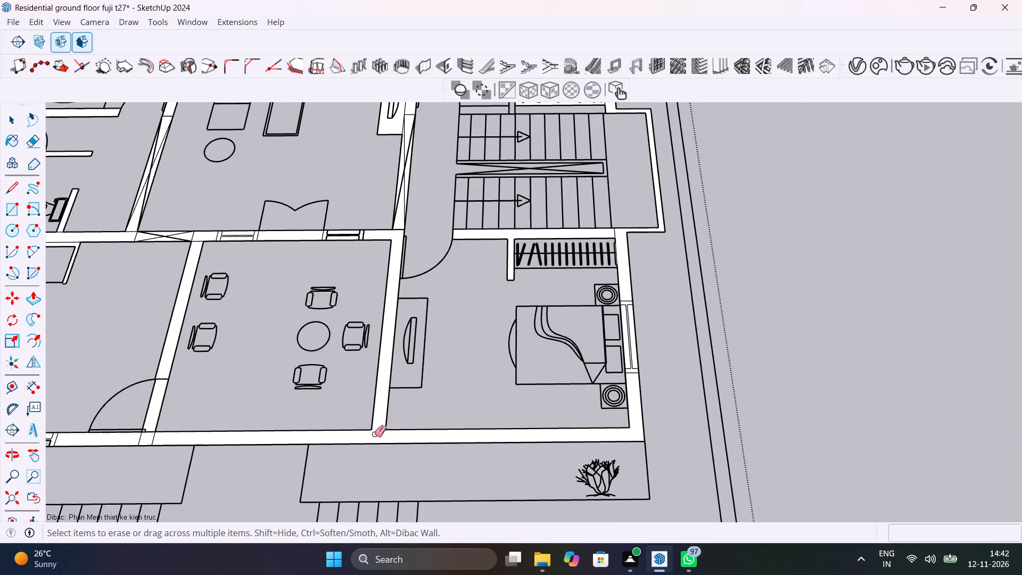
Erase both seam lines where the partition between the seating room and the flower-pattern room crosses the front wall, and save the model.
{"action": "scroll", "coordinate": [374, 434], "scroll_direction": "down", "scroll_amount": 6}
{"action": "scroll", "coordinate": [235, 436], "scroll_direction": "up", "scroll_amount": 12}
{"action": "left_click_drag", "start_coordinate": [225, 433], "coordinate": [190, 440]}
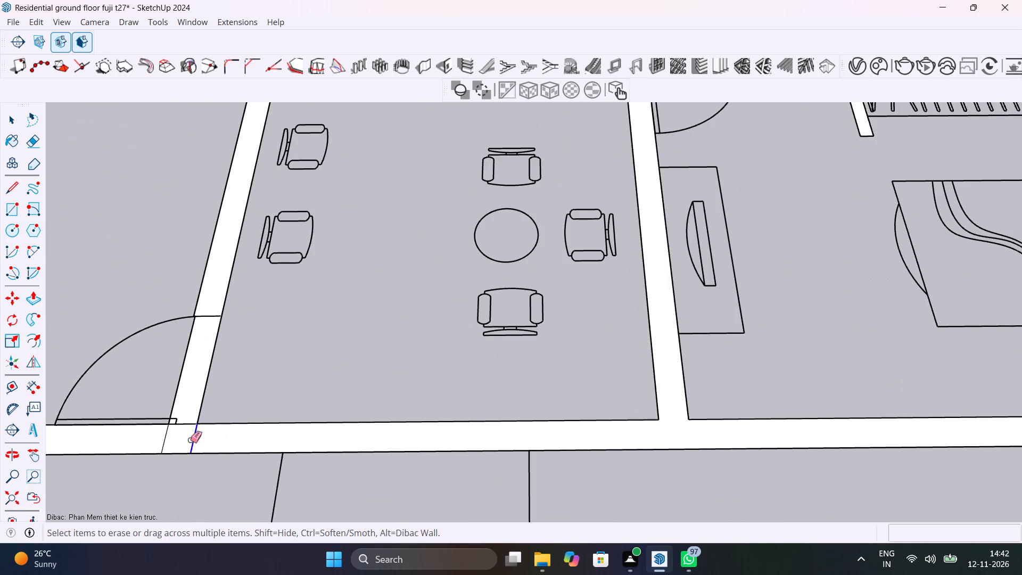
{"action": "left_click_drag", "start_coordinate": [190, 440], "coordinate": [157, 440]}
{"action": "scroll", "coordinate": [305, 443], "scroll_direction": "down", "scroll_amount": 15}
{"action": "middle_click_drag", "start_coordinate": [434, 453], "coordinate": [566, 480], "text": "shift"}
{"action": "scroll", "coordinate": [566, 480], "scroll_direction": "down", "scroll_amount": 1}
{"action": "key", "text": "ctrl+s"}
Draw a 5' 6" by 9" rectangle over the window opening in the flower-pattern room's front wall.
{"action": "scroll", "coordinate": [385, 482], "scroll_direction": "up", "scroll_amount": 13}
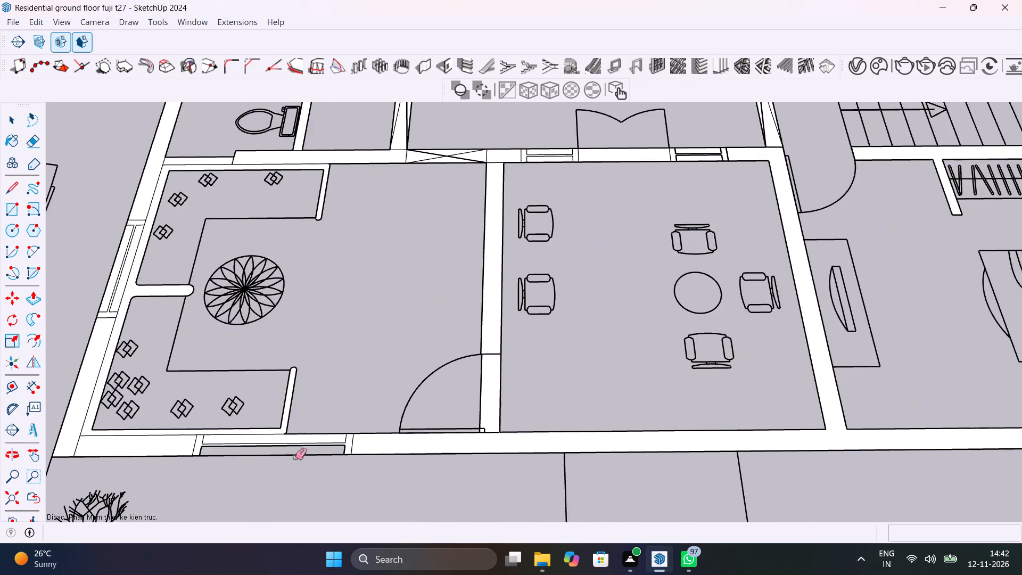
{"action": "scroll", "coordinate": [295, 457], "scroll_direction": "up", "scroll_amount": 4}
{"action": "key", "text": "r"}
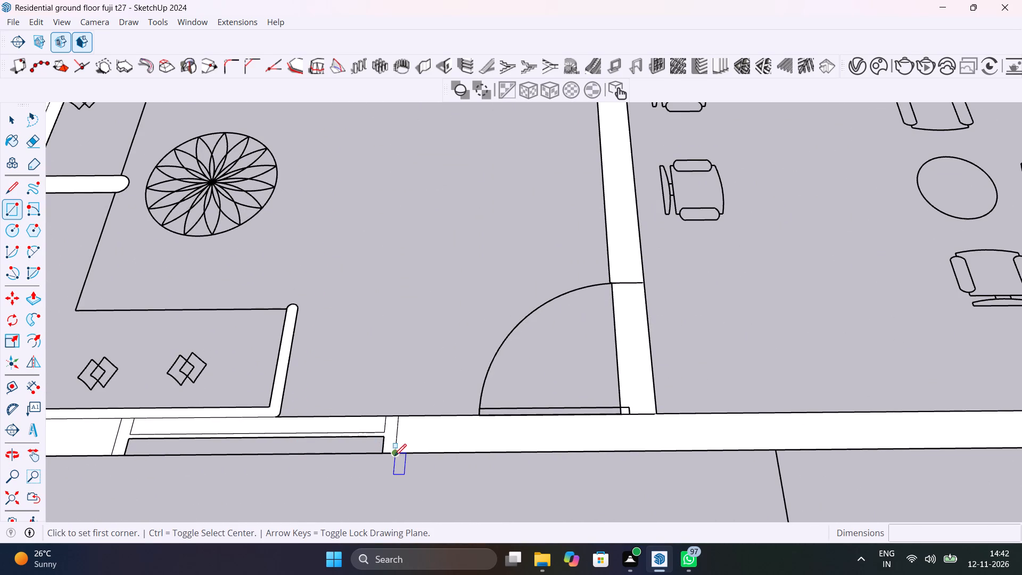
{"action": "left_click", "coordinate": [396, 455]}
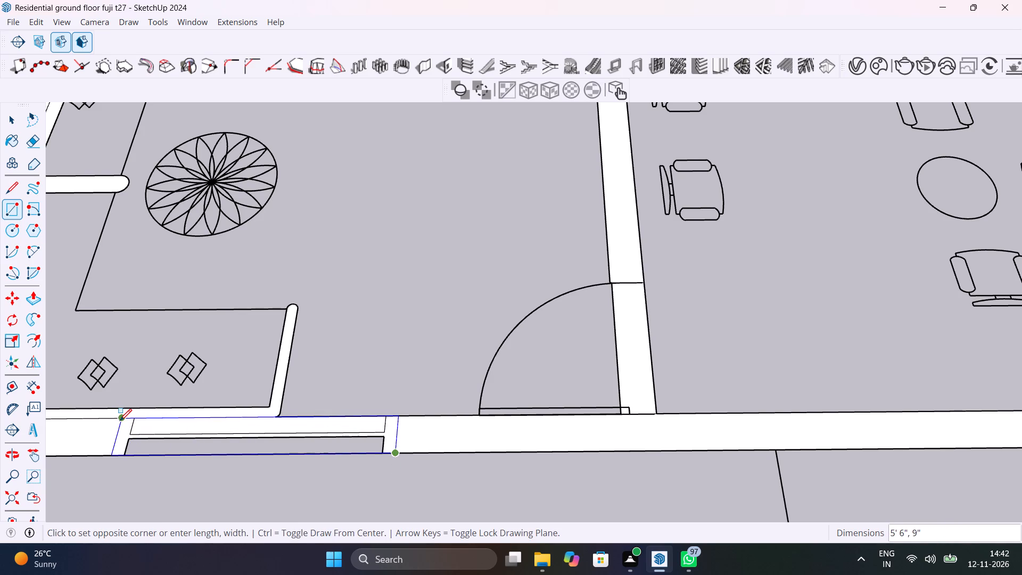
{"action": "double_click", "coordinate": [120, 420]}
{"action": "key", "text": "space"}
Delete the faces filling the flower-pattern room's floor and the planted porch strip in front of it.
{"action": "scroll", "coordinate": [347, 423], "scroll_direction": "down", "scroll_amount": 8}
{"action": "left_click", "coordinate": [438, 361]}
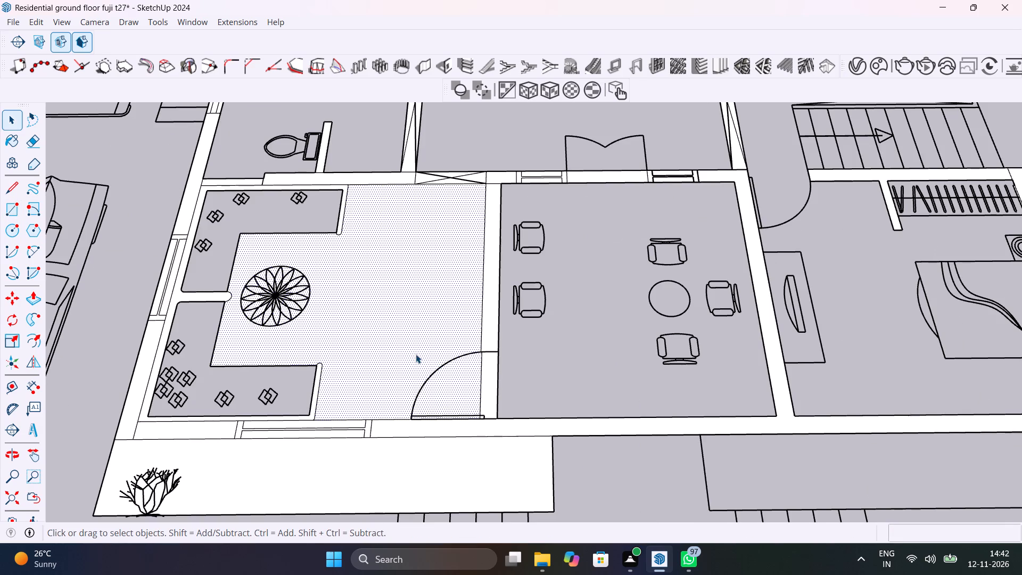
{"action": "key", "text": "Delete"}
{"action": "left_click", "coordinate": [463, 478]}
{"action": "key", "text": "Delete"}
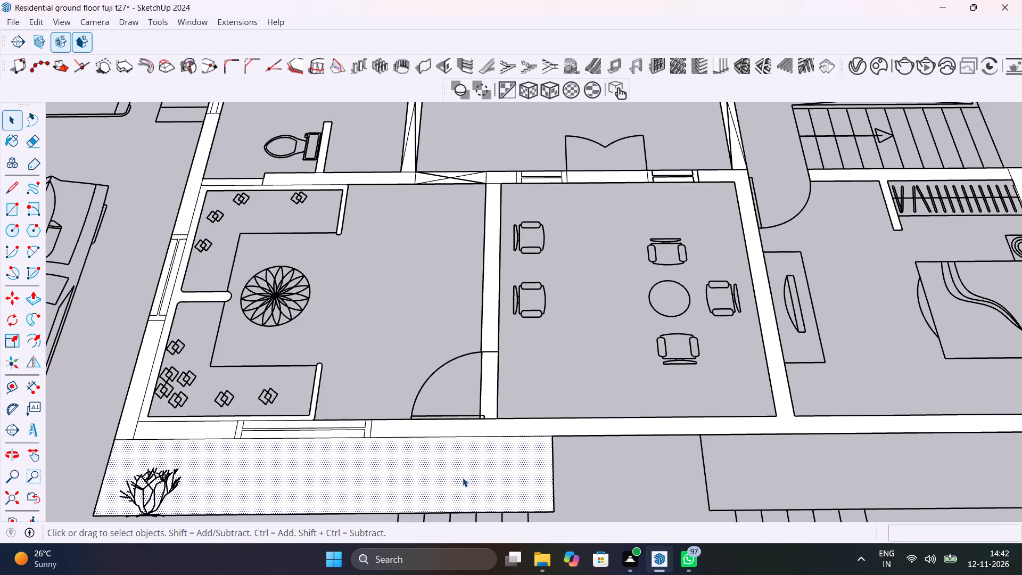
Delete the narrow face filling the counter edging in the flower-pattern room, and save the model.
{"action": "scroll", "coordinate": [271, 430], "scroll_direction": "up", "scroll_amount": 4}
{"action": "scroll", "coordinate": [315, 389], "scroll_direction": "up", "scroll_amount": 5}
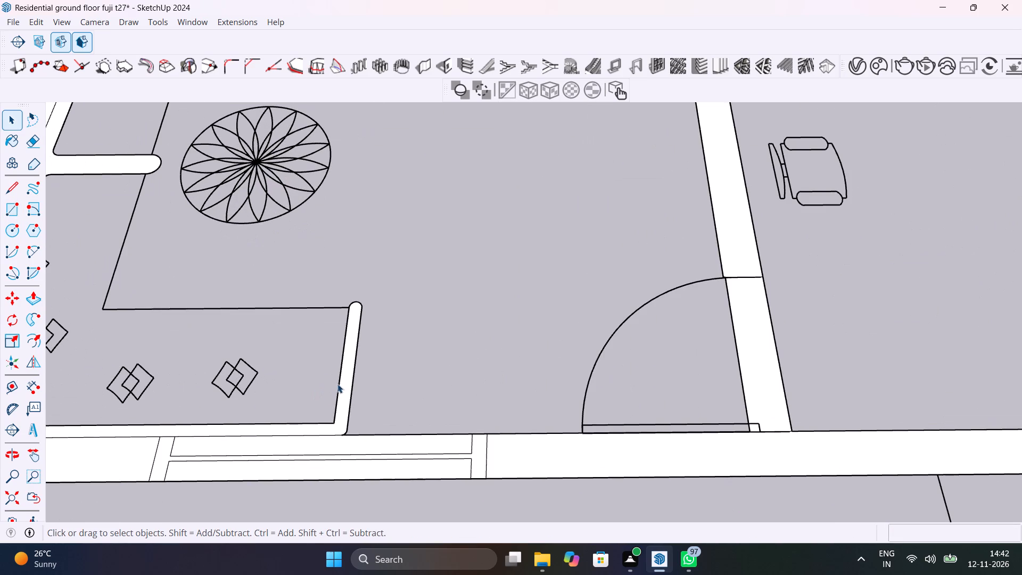
{"action": "left_click", "coordinate": [342, 393]}
{"action": "key", "text": "Delete"}
{"action": "scroll", "coordinate": [342, 393], "scroll_direction": "down", "scroll_amount": 7}
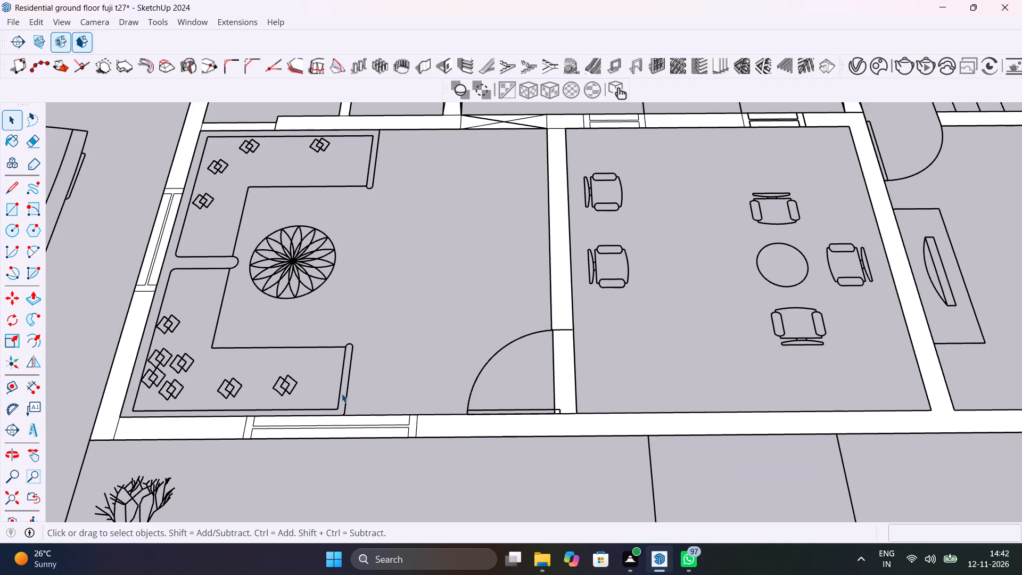
{"action": "middle_click_drag", "start_coordinate": [384, 437], "coordinate": [471, 441]}
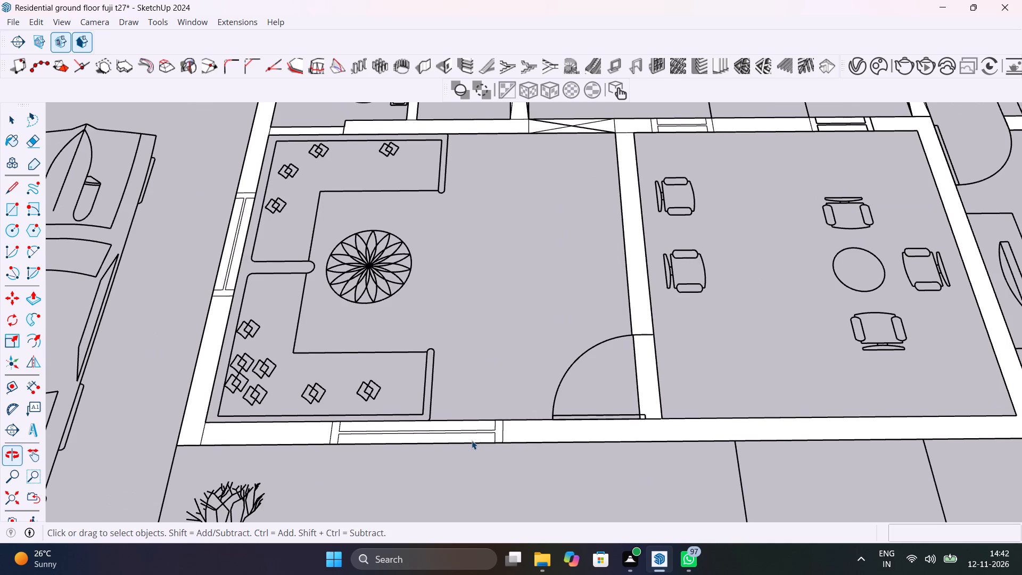
{"action": "key", "text": "ctrl+s"}
Erase the seam line at the front outer corner of the flower-pattern room, where the front wall meets the car-side wall.
{"action": "scroll", "coordinate": [220, 458], "scroll_direction": "up", "scroll_amount": 12}
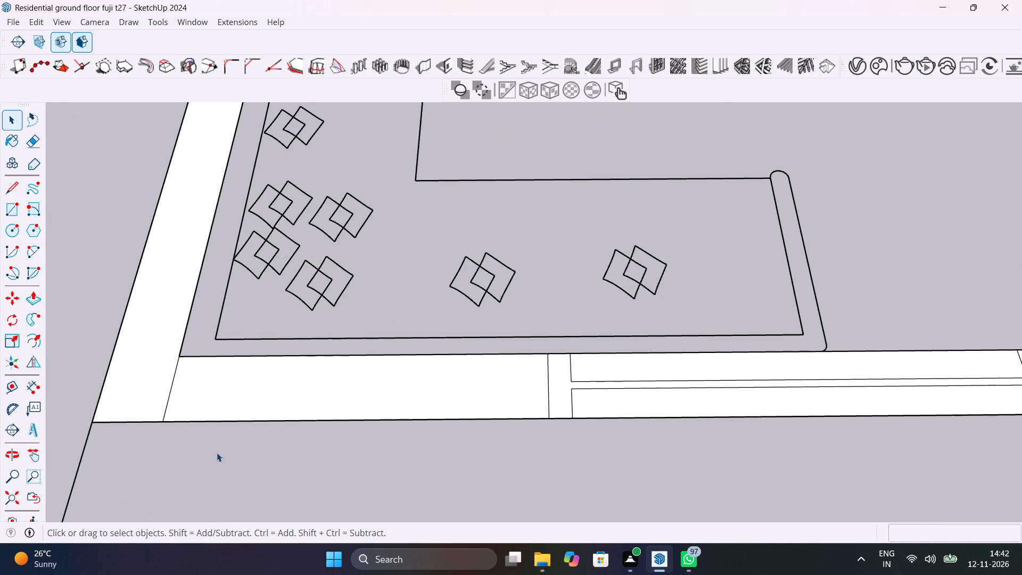
{"action": "key", "text": "e"}
{"action": "left_click_drag", "start_coordinate": [200, 402], "coordinate": [137, 384]}
{"action": "scroll", "coordinate": [236, 392], "scroll_direction": "down", "scroll_amount": 8}
{"action": "key", "text": "space"}
Erase the seam line where the partition between the two front rooms meets the living room wall, and save the model.
{"action": "scroll", "coordinate": [236, 392], "scroll_direction": "down", "scroll_amount": 12}
{"action": "scroll", "coordinate": [461, 221], "scroll_direction": "up", "scroll_amount": 15}
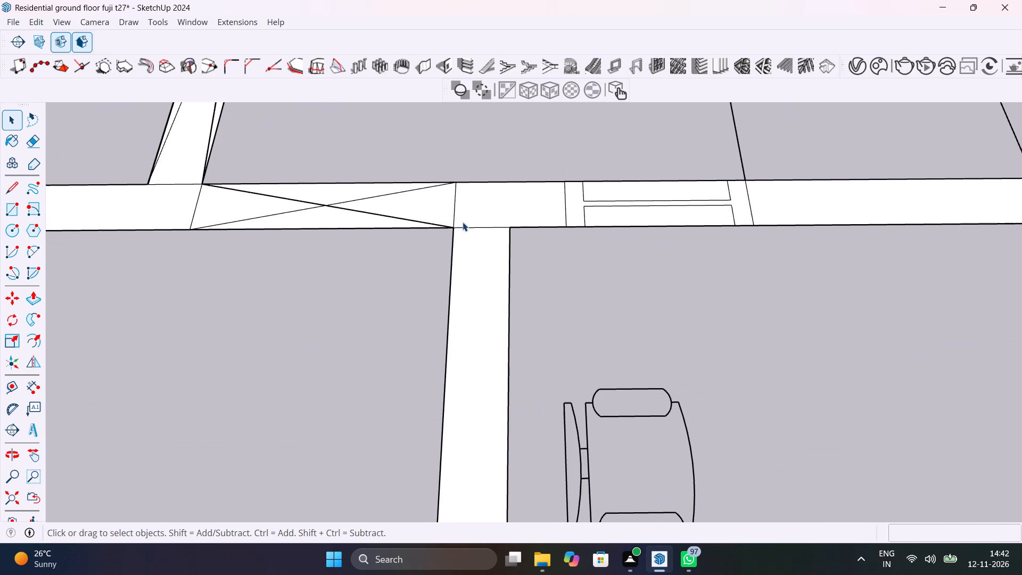
{"action": "scroll", "coordinate": [463, 222], "scroll_direction": "up", "scroll_amount": 1}
{"action": "key", "text": "e"}
{"action": "left_click_drag", "start_coordinate": [474, 225], "coordinate": [477, 233]}
{"action": "scroll", "coordinate": [477, 234], "scroll_direction": "down", "scroll_amount": 7}
{"action": "key", "text": "space"}
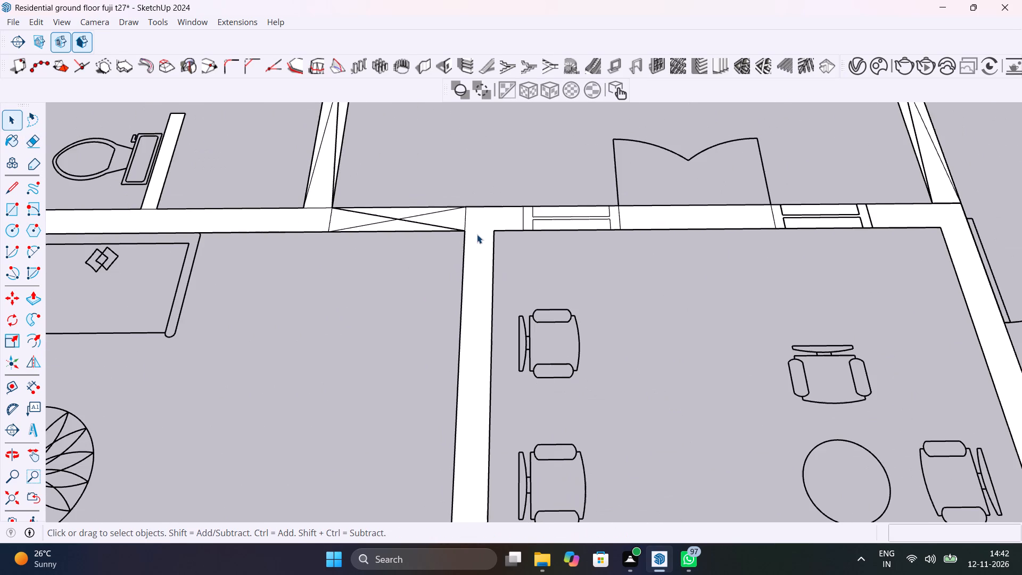
{"action": "key", "text": "ctrl+s"}
Erase the double seam lines where the thin and thick parts of the toilet's front wall join, and save the model.
{"action": "scroll", "coordinate": [431, 300], "scroll_direction": "down", "scroll_amount": 7}
{"action": "middle_click_drag", "start_coordinate": [341, 262], "coordinate": [511, 396], "text": "shift"}
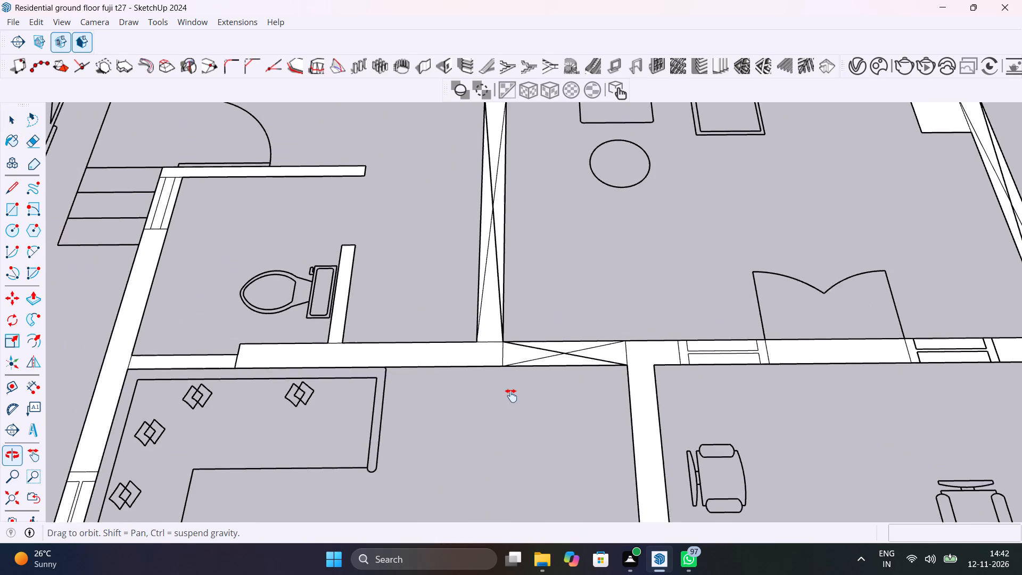
{"action": "middle_click_drag", "start_coordinate": [511, 396], "coordinate": [557, 412], "text": "shift"}
{"action": "scroll", "coordinate": [304, 389], "scroll_direction": "up", "scroll_amount": 15}
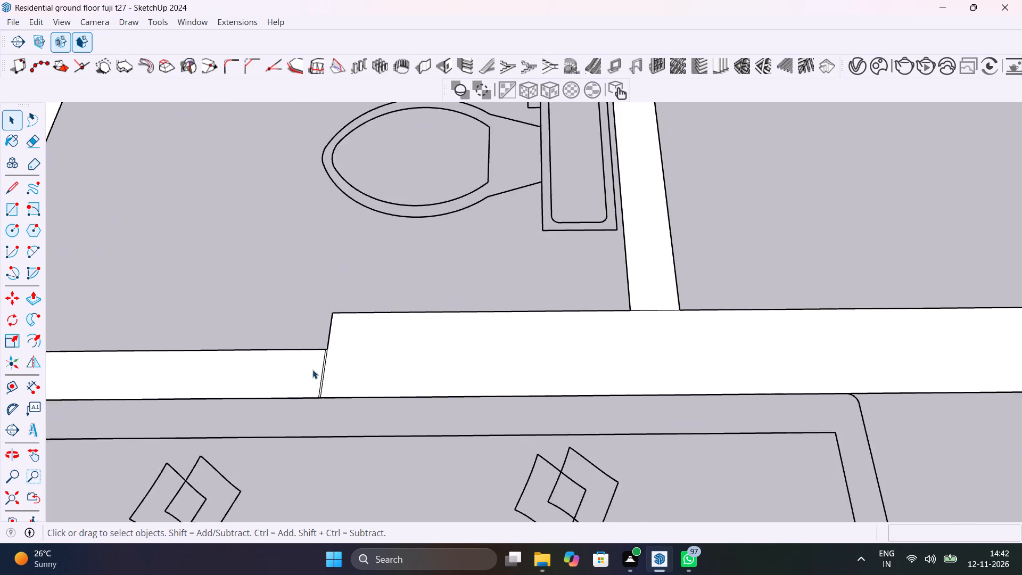
{"action": "scroll", "coordinate": [312, 369], "scroll_direction": "up", "scroll_amount": 3}
{"action": "scroll", "coordinate": [357, 368], "scroll_direction": "up", "scroll_amount": 4}
{"action": "key", "text": "e"}
{"action": "left_click_drag", "start_coordinate": [357, 368], "coordinate": [300, 372]}
{"action": "scroll", "coordinate": [473, 362], "scroll_direction": "down", "scroll_amount": 8}
{"action": "key", "text": "space"}
{"action": "key", "text": "ctrl+s"}
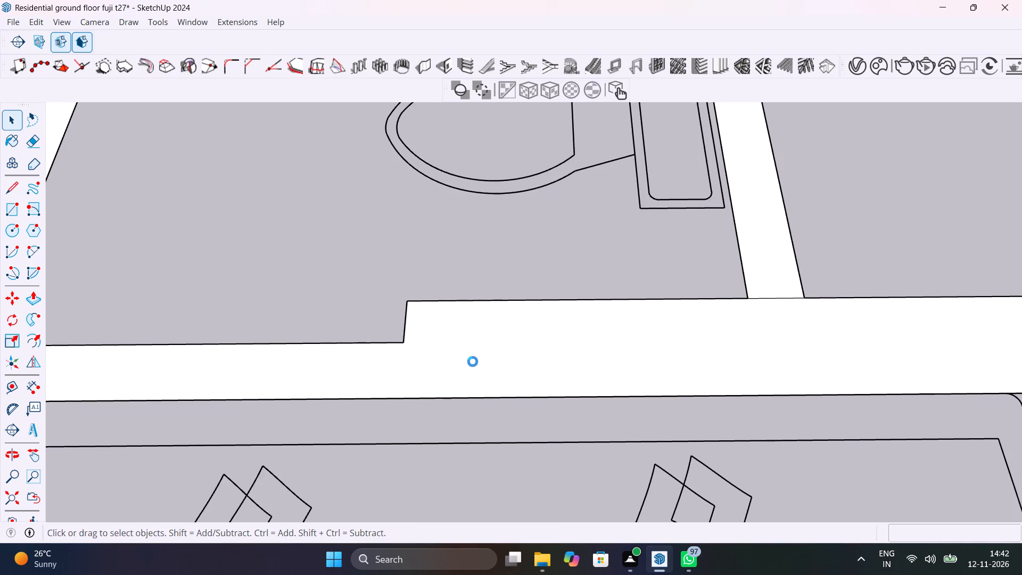
Erase the seam line where the short partition beside the toilet meets the thick wall.
{"action": "scroll", "coordinate": [473, 362], "scroll_direction": "down", "scroll_amount": 9}
{"action": "scroll", "coordinate": [786, 301], "scroll_direction": "up", "scroll_amount": 10}
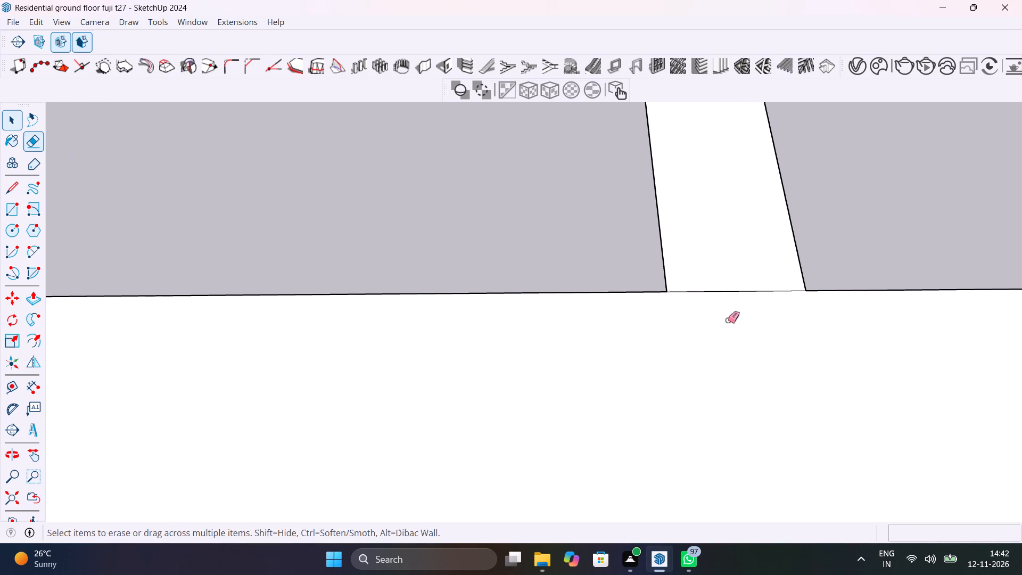
{"action": "key", "text": "e"}
{"action": "left_click_drag", "start_coordinate": [728, 315], "coordinate": [722, 270]}
{"action": "scroll", "coordinate": [726, 260], "scroll_direction": "down", "scroll_amount": 20}
{"action": "scroll", "coordinate": [726, 260], "scroll_direction": "down", "scroll_amount": 3}
{"action": "key", "text": "space"}
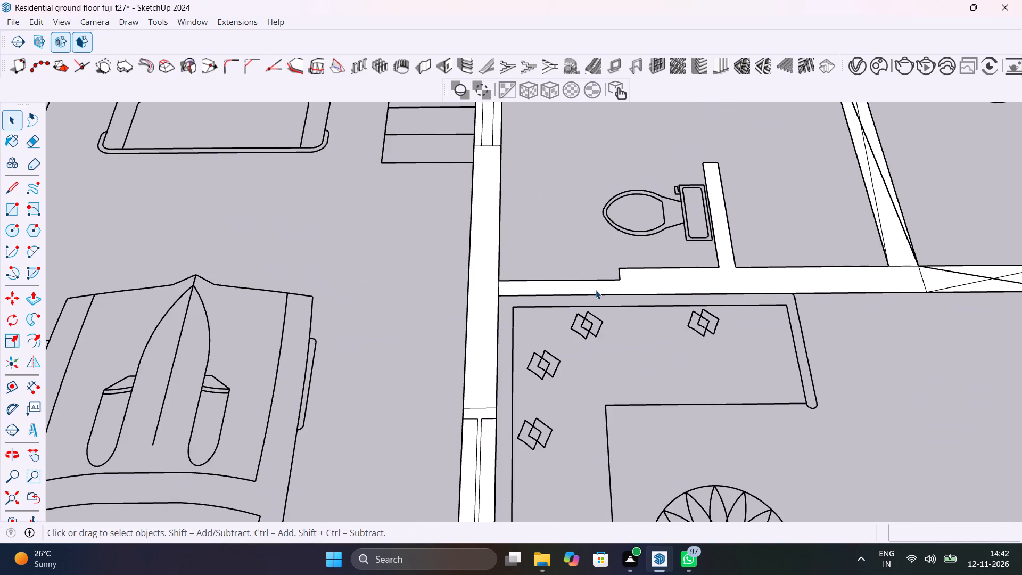
Erase the seam line where the toilet's thin front wall meets the car-side outer wall, and save the model.
{"action": "scroll", "coordinate": [525, 308], "scroll_direction": "up", "scroll_amount": 15}
{"action": "key", "text": "e"}
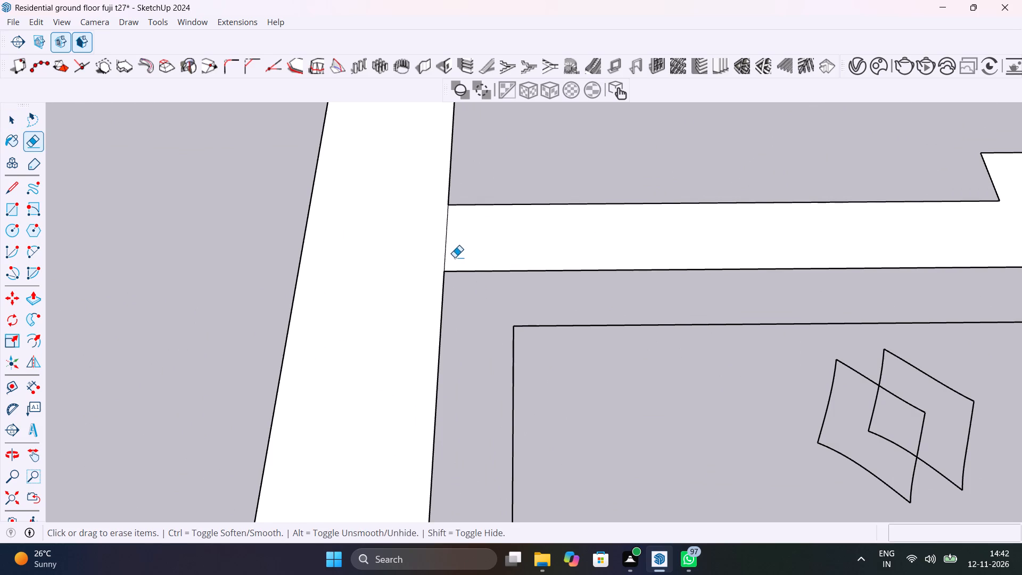
{"action": "left_click_drag", "start_coordinate": [455, 257], "coordinate": [446, 250]}
{"action": "scroll", "coordinate": [446, 247], "scroll_direction": "down", "scroll_amount": 15}
{"action": "key", "text": "space"}
{"action": "scroll", "coordinate": [446, 247], "scroll_direction": "down", "scroll_amount": 8}
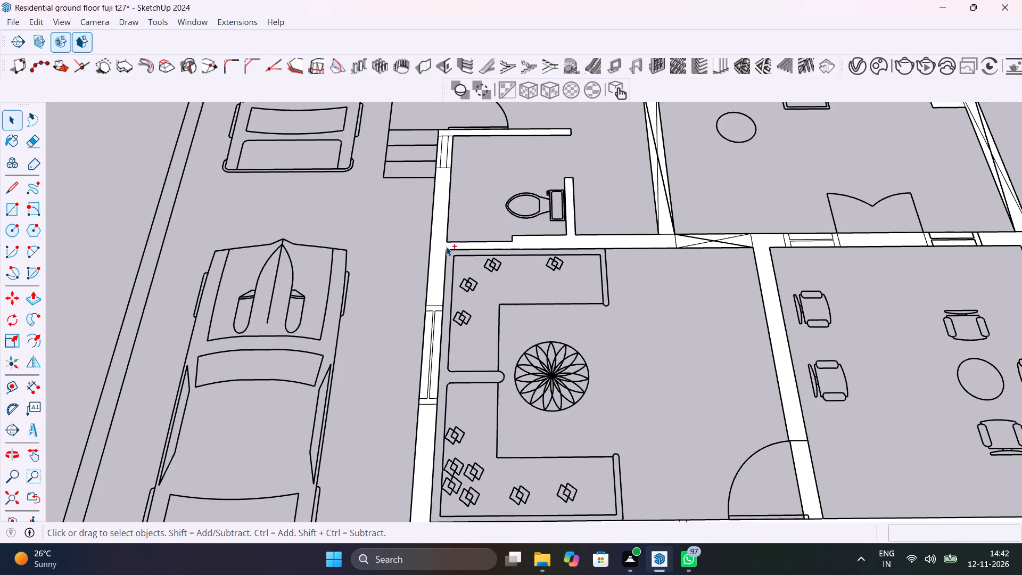
{"action": "key", "text": "ctrl+s"}
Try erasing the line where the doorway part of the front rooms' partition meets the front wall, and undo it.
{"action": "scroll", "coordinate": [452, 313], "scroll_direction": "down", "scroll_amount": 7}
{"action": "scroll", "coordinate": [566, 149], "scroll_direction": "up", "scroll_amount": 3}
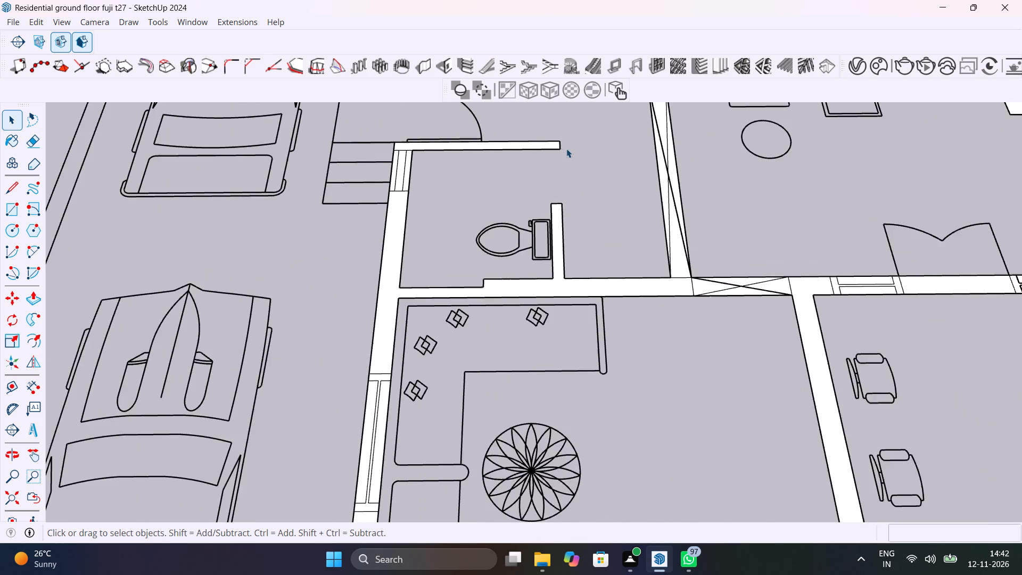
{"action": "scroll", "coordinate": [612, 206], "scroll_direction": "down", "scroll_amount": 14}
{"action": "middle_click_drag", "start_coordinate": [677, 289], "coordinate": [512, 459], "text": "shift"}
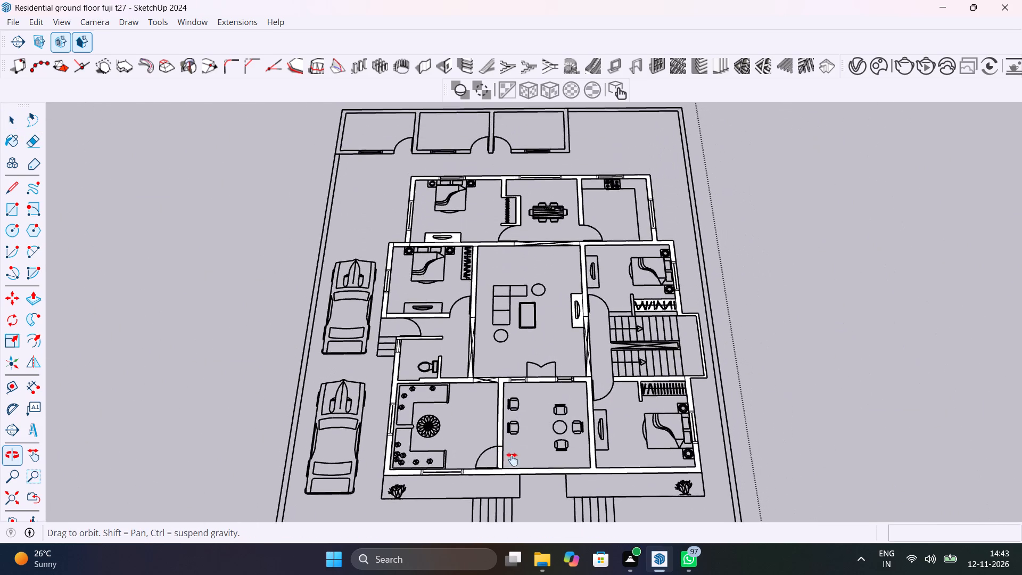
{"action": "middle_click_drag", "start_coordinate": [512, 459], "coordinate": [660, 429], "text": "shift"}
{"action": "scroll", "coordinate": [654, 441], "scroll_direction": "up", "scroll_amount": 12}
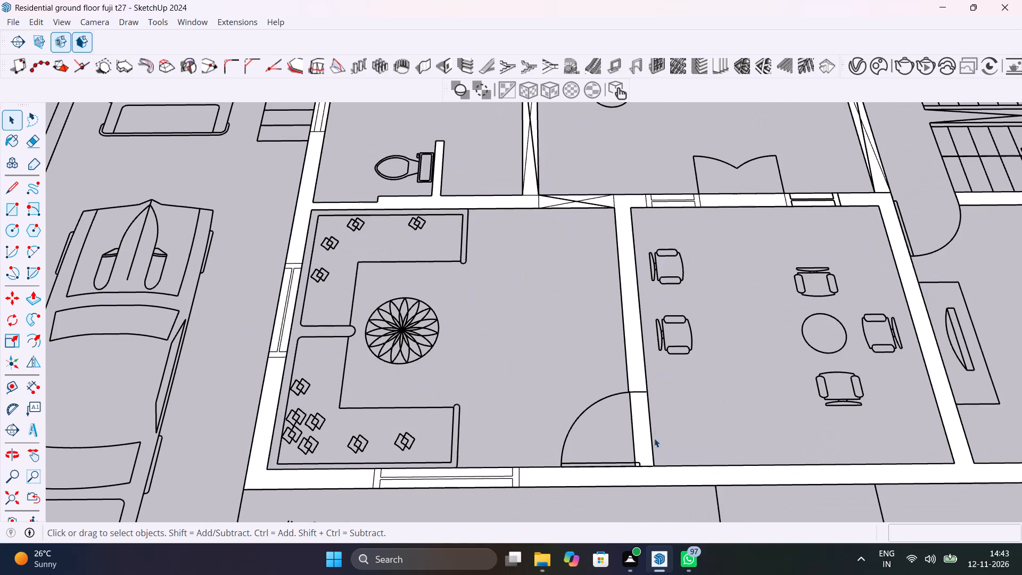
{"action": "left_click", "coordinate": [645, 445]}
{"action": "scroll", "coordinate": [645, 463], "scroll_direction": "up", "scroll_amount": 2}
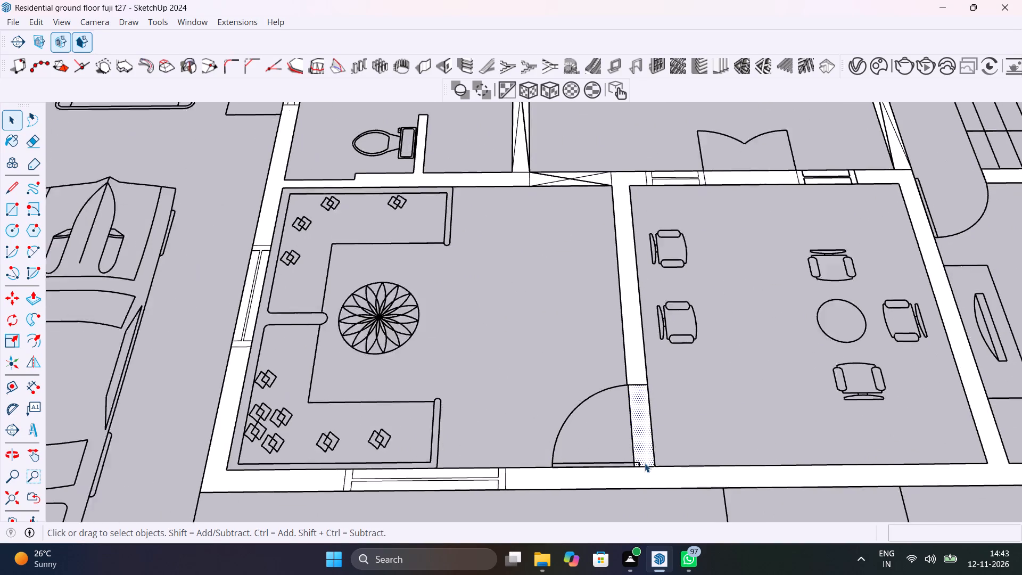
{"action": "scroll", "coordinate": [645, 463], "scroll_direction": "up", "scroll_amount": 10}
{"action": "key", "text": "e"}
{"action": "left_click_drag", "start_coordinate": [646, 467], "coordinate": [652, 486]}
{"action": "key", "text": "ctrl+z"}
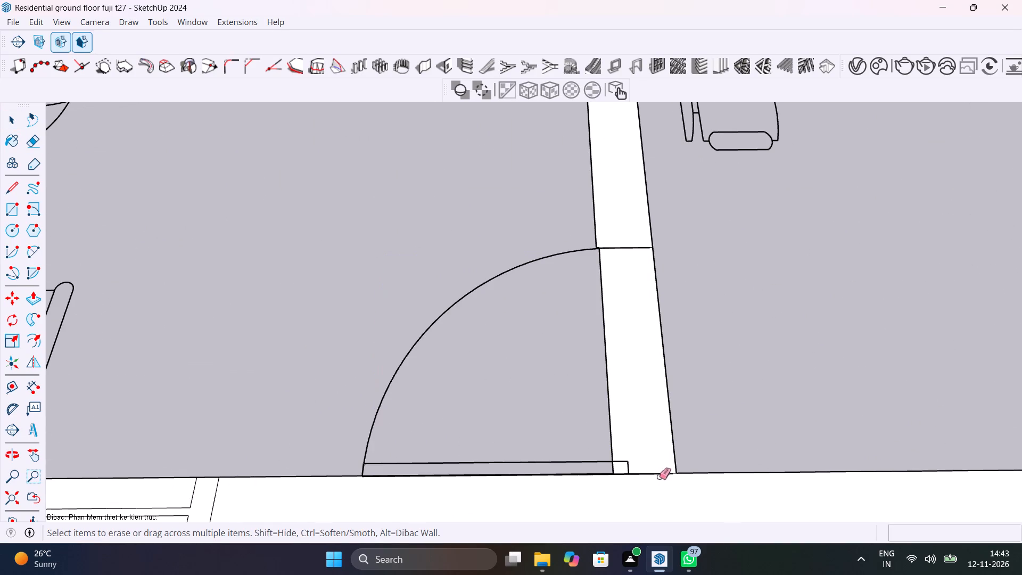
Erase only the thin seam line where the doorway part of the partition meets the front wall, and check the merged face.
{"action": "scroll", "coordinate": [665, 473], "scroll_direction": "up", "scroll_amount": 18}
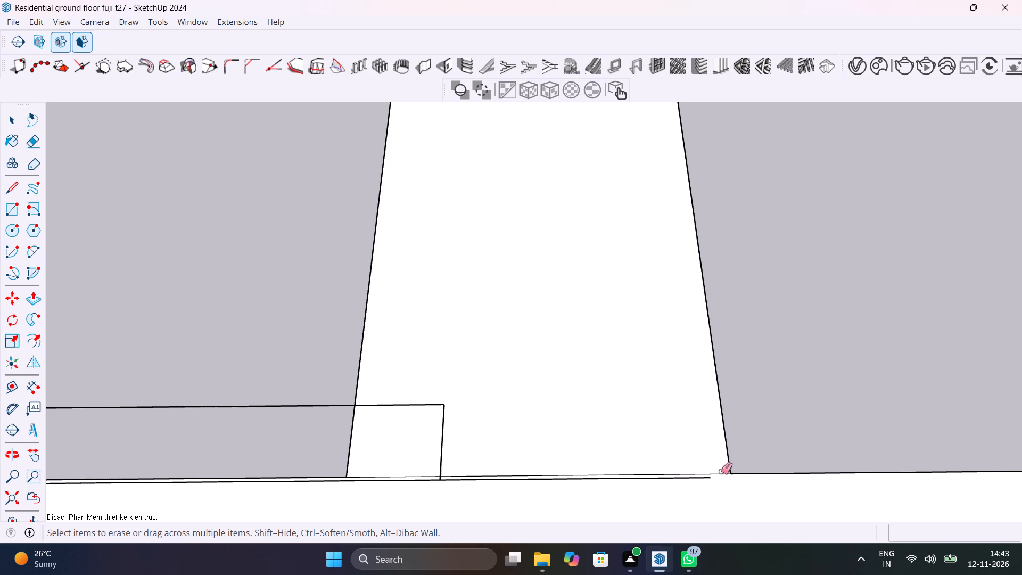
{"action": "left_click", "coordinate": [720, 473]}
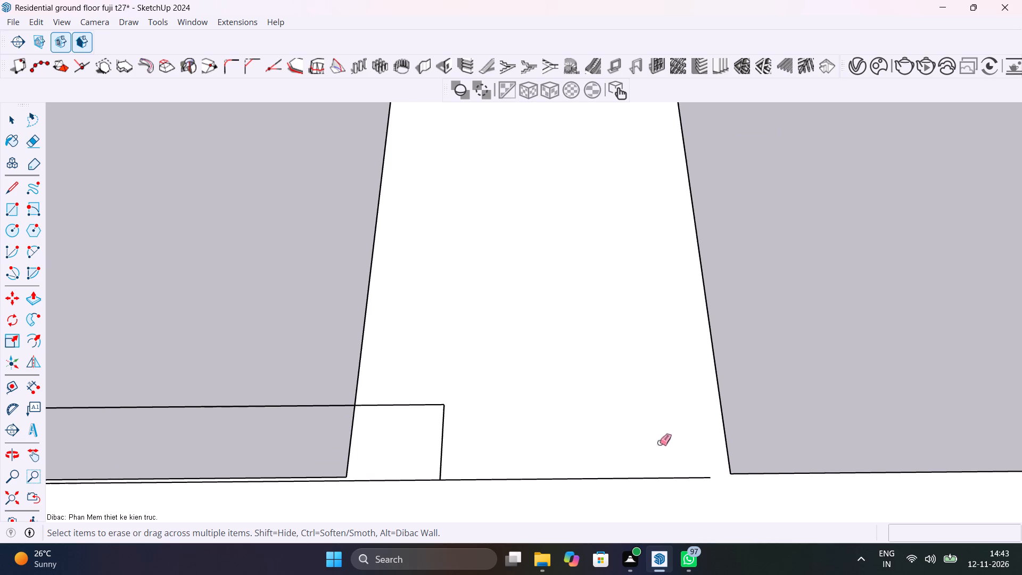
{"action": "scroll", "coordinate": [660, 442], "scroll_direction": "down", "scroll_amount": 7}
{"action": "key", "text": "space"}
{"action": "left_click", "coordinate": [660, 442]}
{"action": "scroll", "coordinate": [660, 442], "scroll_direction": "down", "scroll_amount": 17}
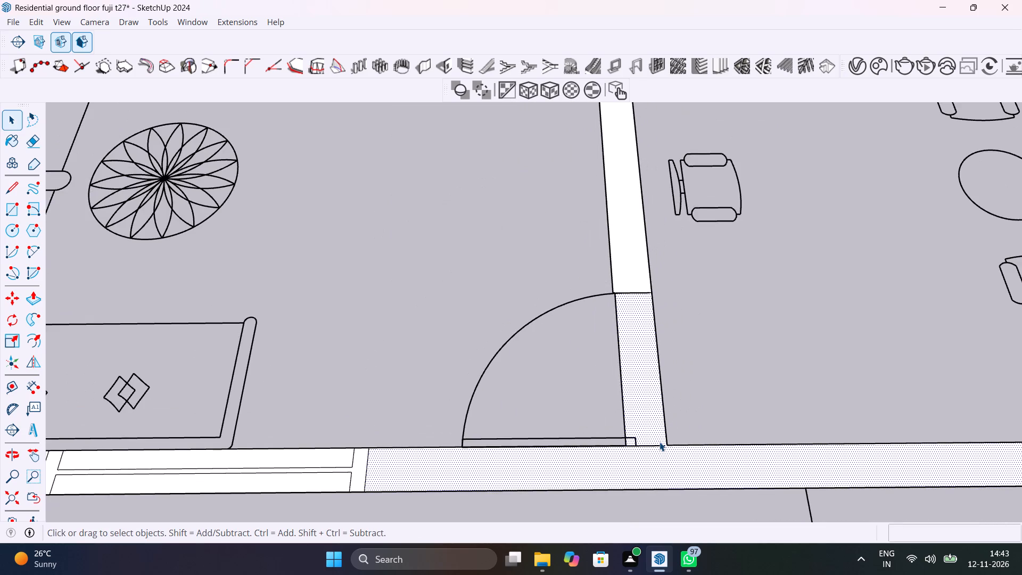
Erase the thin seam line crossing the partition at the far end of the doorway, where the door swing arc meets it.
{"action": "scroll", "coordinate": [660, 442], "scroll_direction": "down", "scroll_amount": 3}
{"action": "scroll", "coordinate": [646, 315], "scroll_direction": "up", "scroll_amount": 20}
{"action": "scroll", "coordinate": [646, 315], "scroll_direction": "up", "scroll_amount": 5}
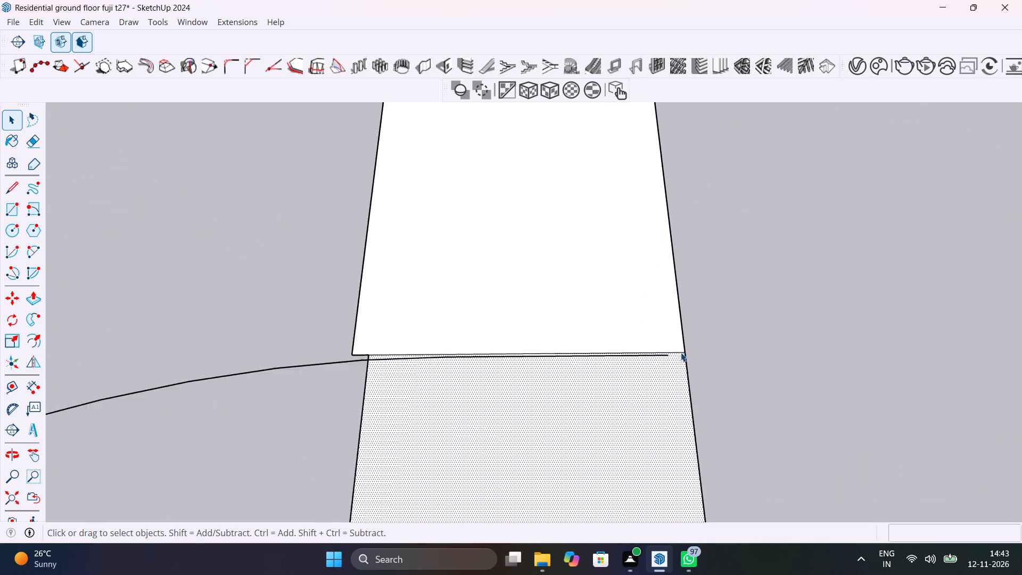
{"action": "scroll", "coordinate": [681, 352], "scroll_direction": "up", "scroll_amount": 6}
{"action": "key", "text": "e"}
{"action": "left_click", "coordinate": [681, 353]}
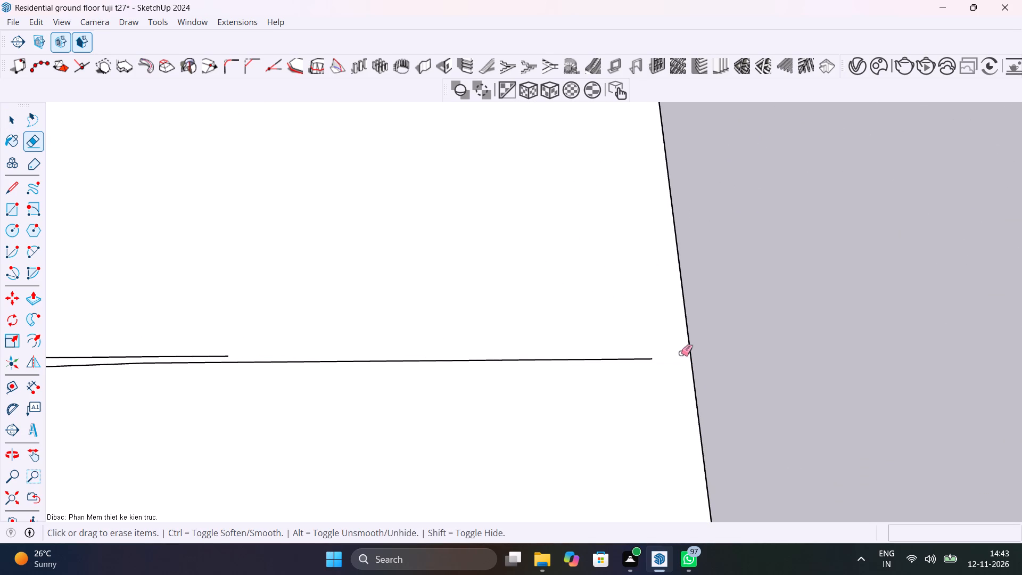
Save the model and check the merged face of the front wall and partitions, and the car-side corner wall face.
{"action": "scroll", "coordinate": [681, 352], "scroll_direction": "down", "scroll_amount": 20}
{"action": "scroll", "coordinate": [681, 352], "scroll_direction": "down", "scroll_amount": 2}
{"action": "key", "text": "ctrl+s"}
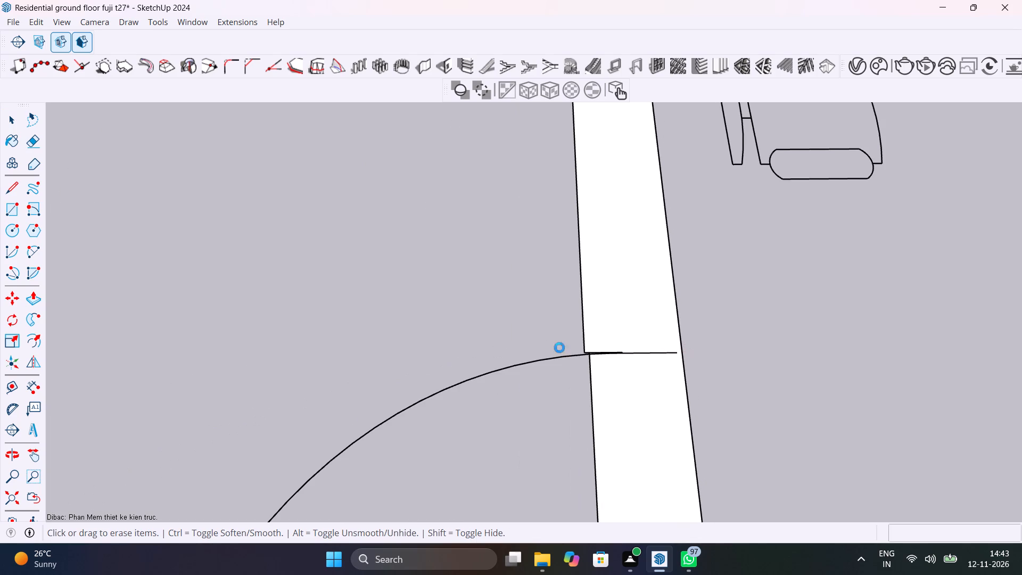
{"action": "scroll", "coordinate": [567, 341], "scroll_direction": "down", "scroll_amount": 20}
{"action": "scroll", "coordinate": [567, 341], "scroll_direction": "down", "scroll_amount": 3}
{"action": "key", "text": "space"}
{"action": "left_click", "coordinate": [586, 398]}
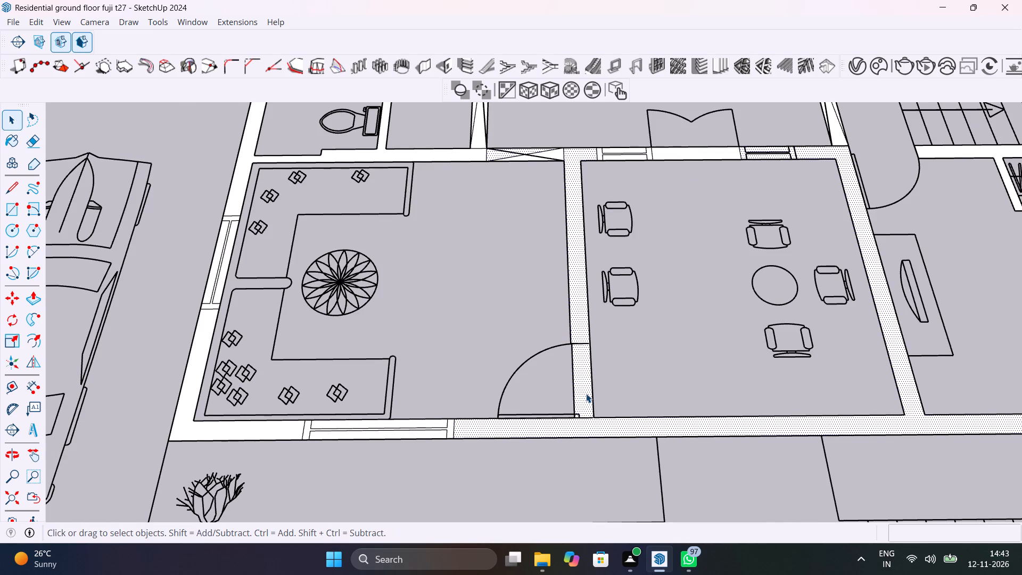
{"action": "scroll", "coordinate": [586, 393], "scroll_direction": "down", "scroll_amount": 9}
{"action": "scroll", "coordinate": [435, 404], "scroll_direction": "up", "scroll_amount": 6}
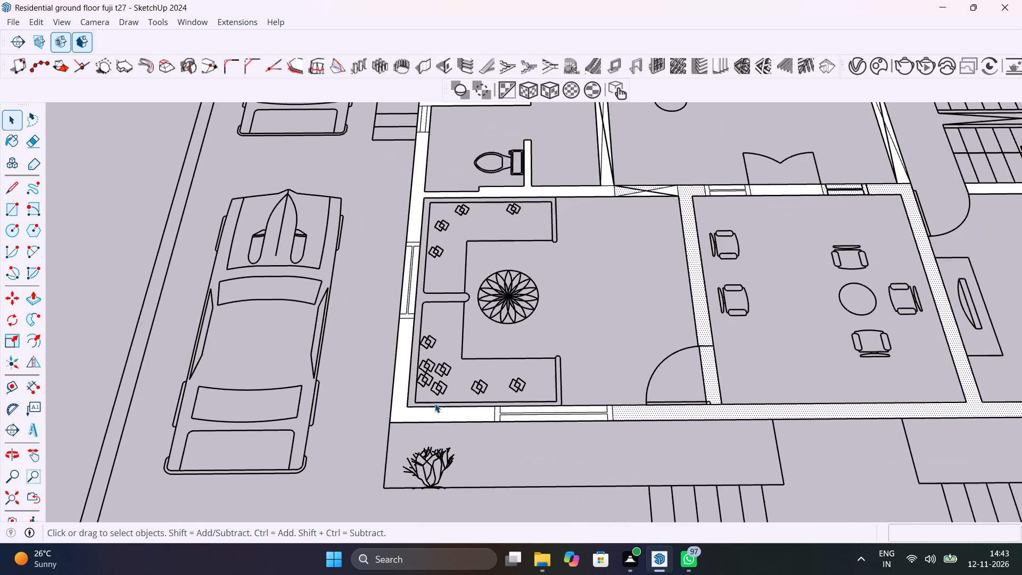
{"action": "left_click", "coordinate": [443, 410]}
Draw a 5' 6" by 9" rectangle over the front wall's window opening beside the car-side corner.
{"action": "scroll", "coordinate": [593, 409], "scroll_direction": "up", "scroll_amount": 4}
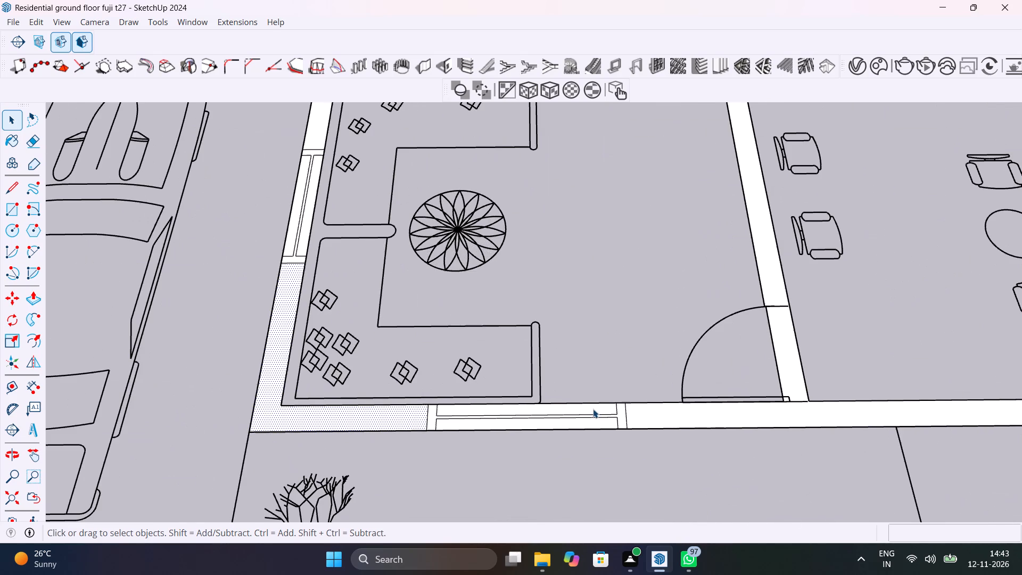
{"action": "scroll", "coordinate": [593, 409], "scroll_direction": "up", "scroll_amount": 1}
{"action": "key", "text": "r"}
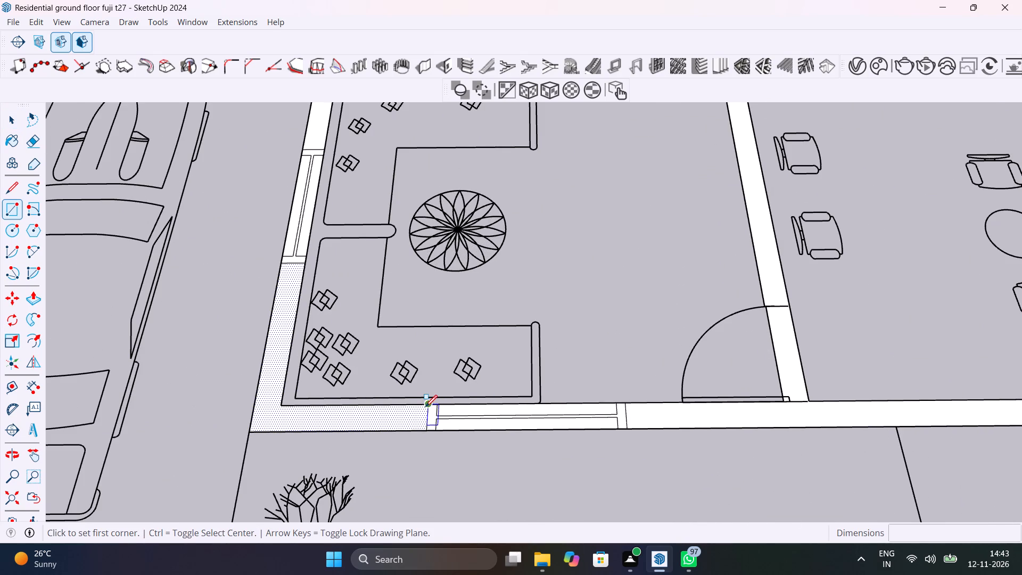
{"action": "left_click", "coordinate": [426, 406]}
{"action": "left_click", "coordinate": [629, 426]}
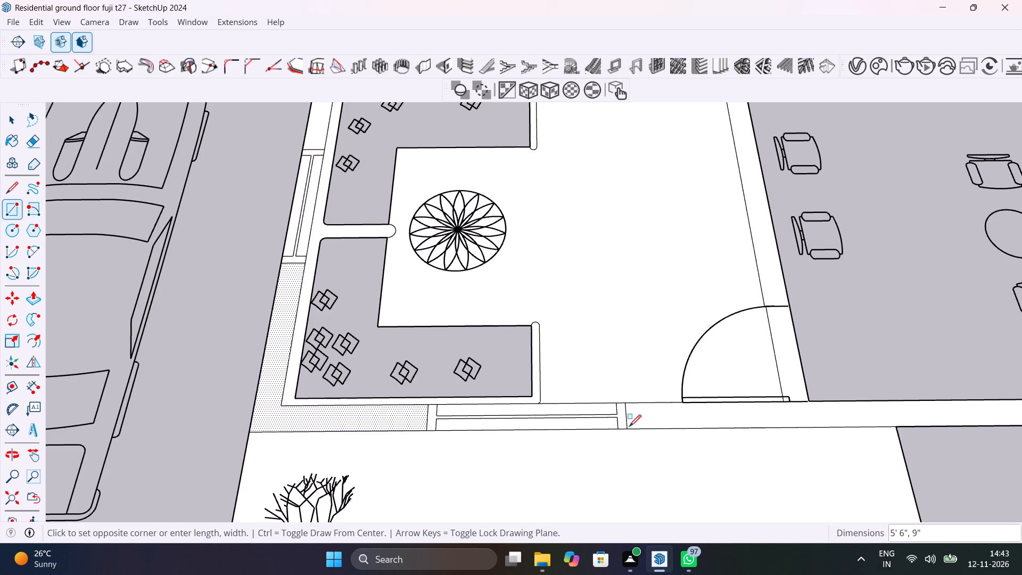
Delete the faces filling the ground outside the front wall, the planter room, and the planter's border strip.
{"action": "key", "text": "space"}
{"action": "left_click", "coordinate": [619, 450]}
{"action": "key", "text": "Delete"}
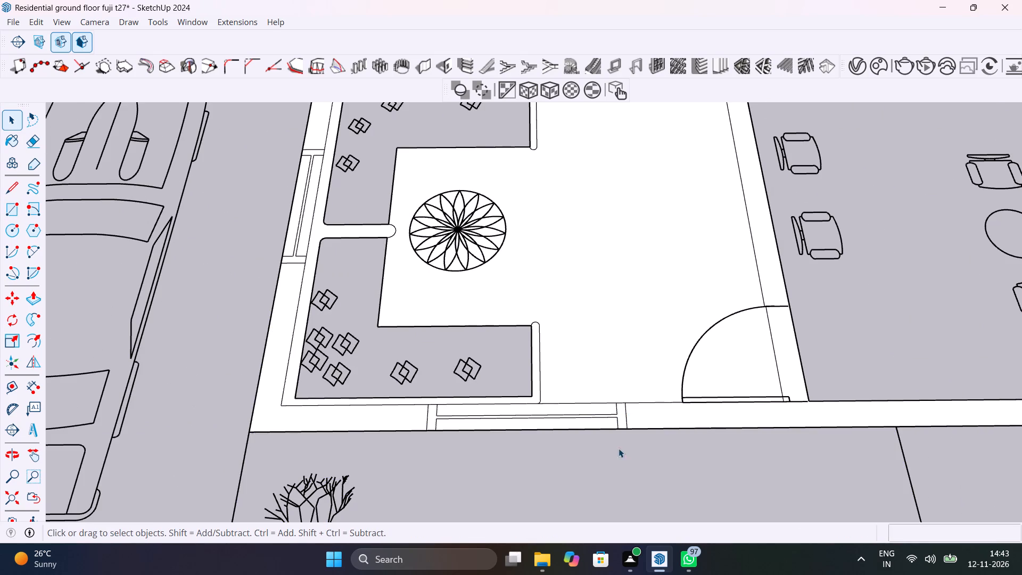
{"action": "left_click", "coordinate": [622, 355]}
{"action": "key", "text": "Delete"}
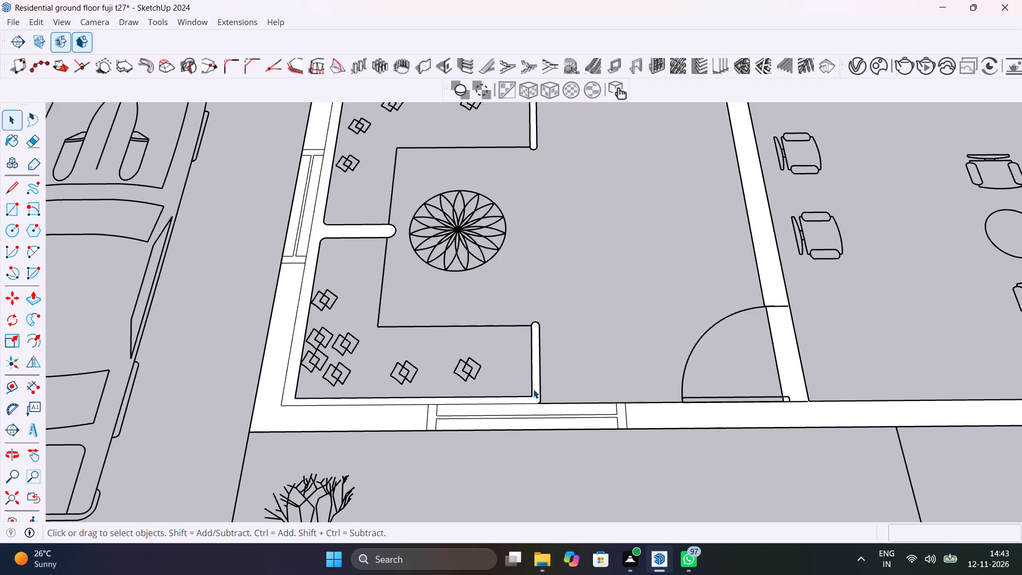
{"action": "left_click", "coordinate": [533, 389]}
{"action": "key", "text": "Delete"}
{"action": "scroll", "coordinate": [607, 411], "scroll_direction": "up", "scroll_amount": 20}
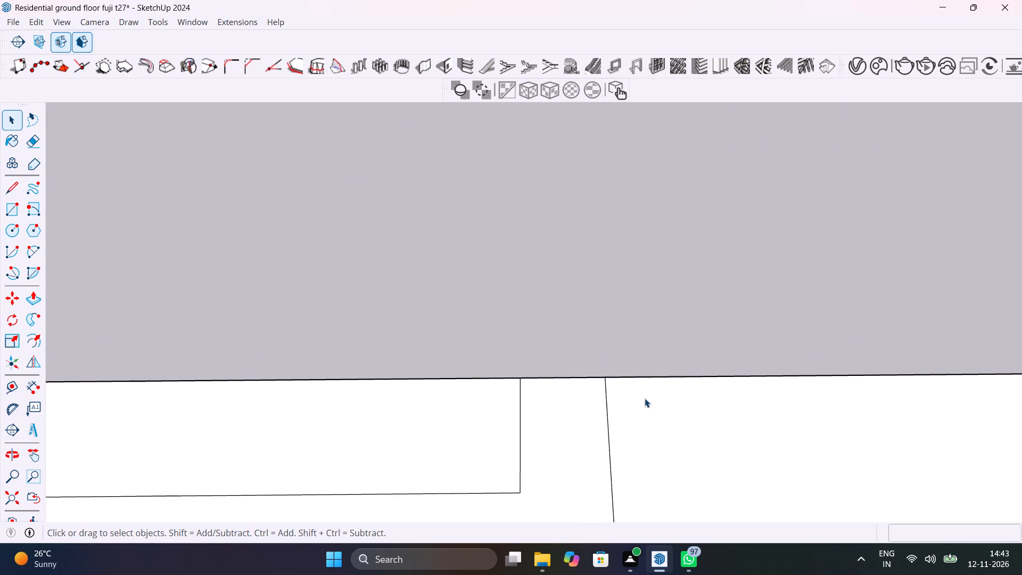
{"action": "scroll", "coordinate": [645, 398], "scroll_direction": "up", "scroll_amount": 7}
{"action": "scroll", "coordinate": [633, 401], "scroll_direction": "down", "scroll_amount": 20}
{"action": "scroll", "coordinate": [633, 401], "scroll_direction": "down", "scroll_amount": 14}
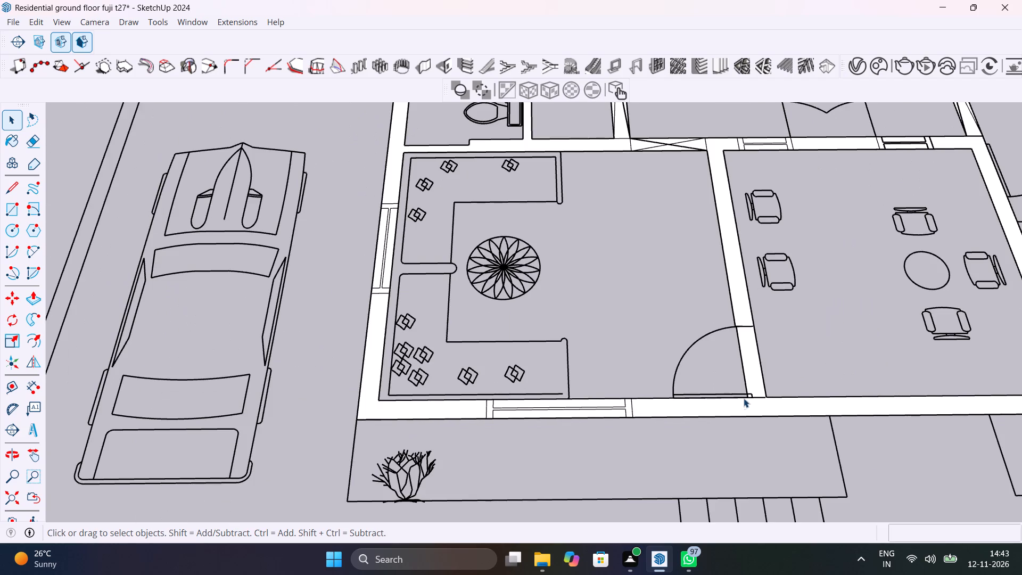
Check the front wall's merged face beyond the window, and save the model.
{"action": "scroll", "coordinate": [779, 397], "scroll_direction": "up", "scroll_amount": 13}
{"action": "left_click", "coordinate": [662, 451]}
{"action": "scroll", "coordinate": [668, 426], "scroll_direction": "down", "scroll_amount": 6}
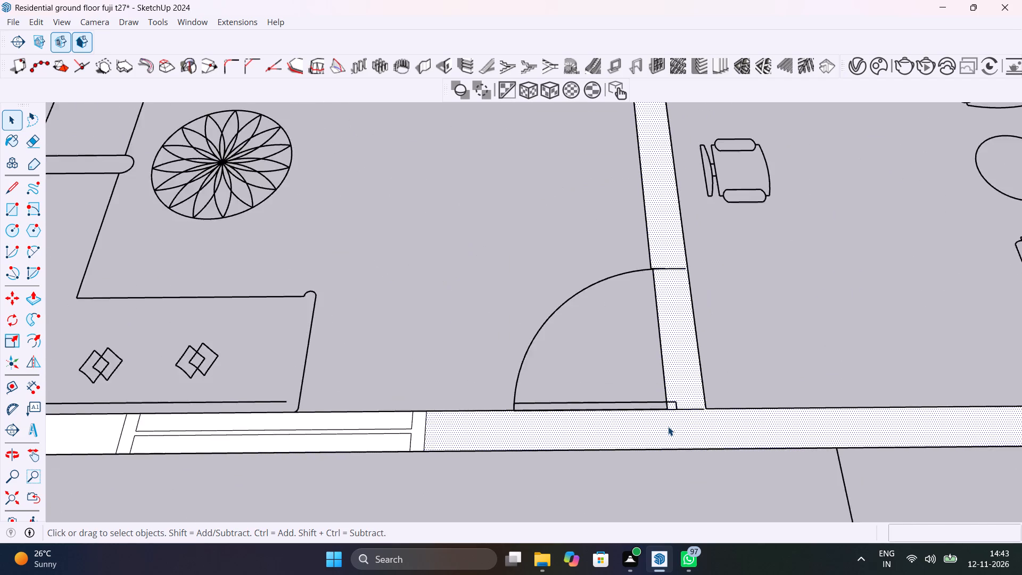
{"action": "scroll", "coordinate": [668, 426], "scroll_direction": "down", "scroll_amount": 16}
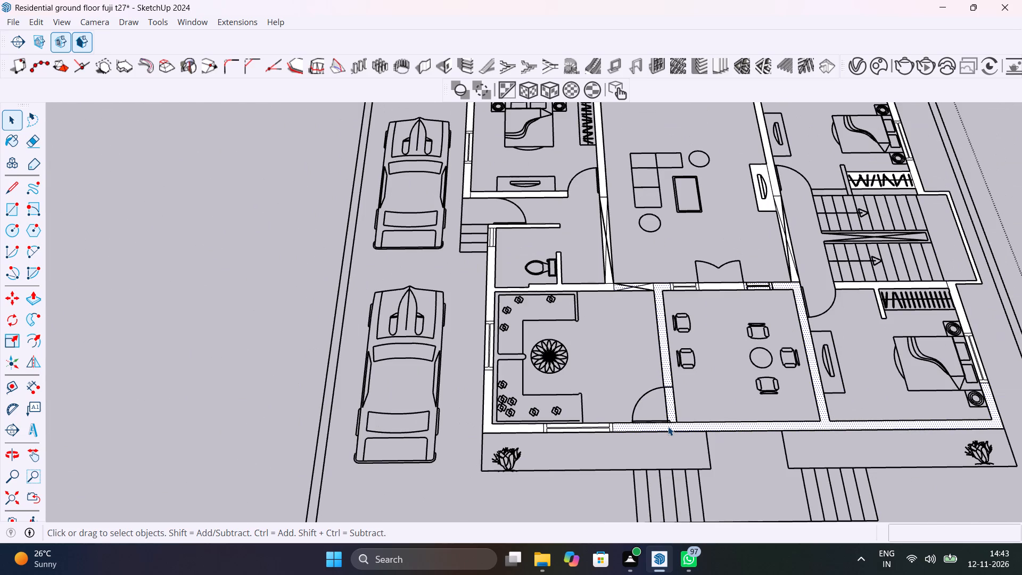
{"action": "key", "text": "ctrl+s"}
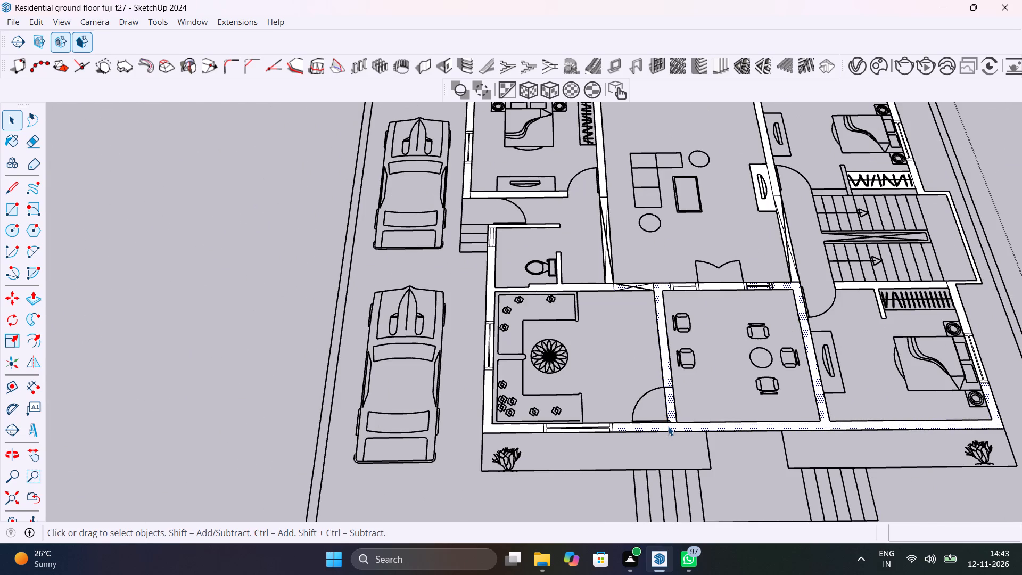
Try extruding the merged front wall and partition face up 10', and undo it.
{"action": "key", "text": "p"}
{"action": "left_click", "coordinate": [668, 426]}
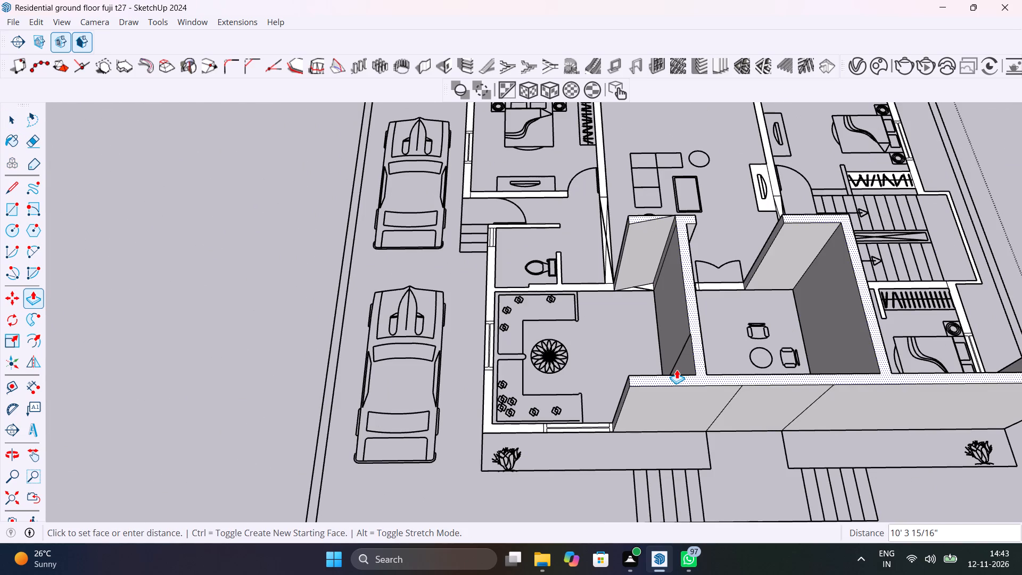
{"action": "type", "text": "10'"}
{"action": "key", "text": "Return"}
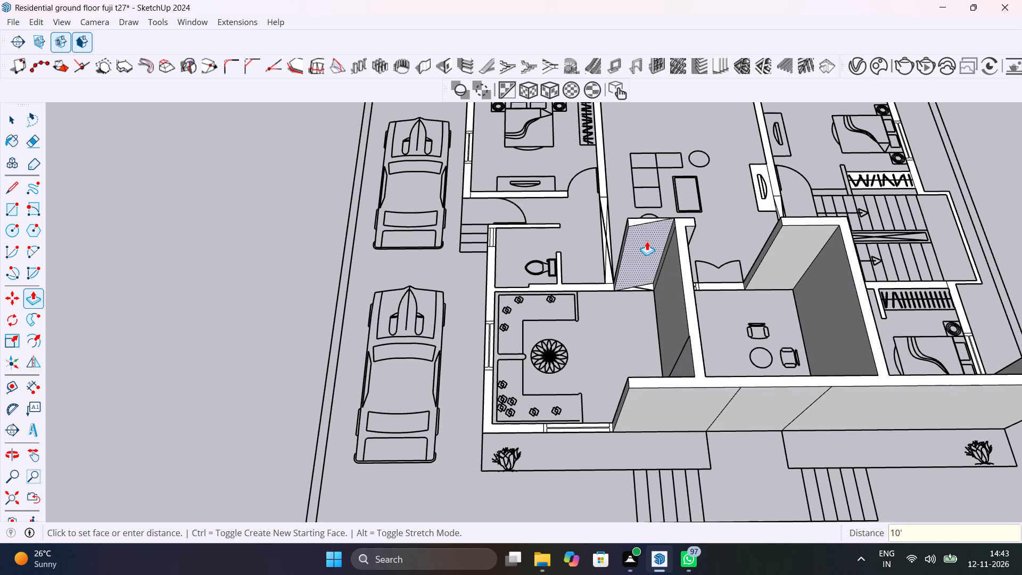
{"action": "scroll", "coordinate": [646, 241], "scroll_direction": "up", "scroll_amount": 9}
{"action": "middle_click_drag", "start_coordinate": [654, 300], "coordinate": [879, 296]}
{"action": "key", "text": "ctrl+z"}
Draw a 3' 6" by 9" rectangle over the crossed opening between the toilet's wall and the front rooms' partition.
{"action": "scroll", "coordinate": [594, 273], "scroll_direction": "up", "scroll_amount": 3}
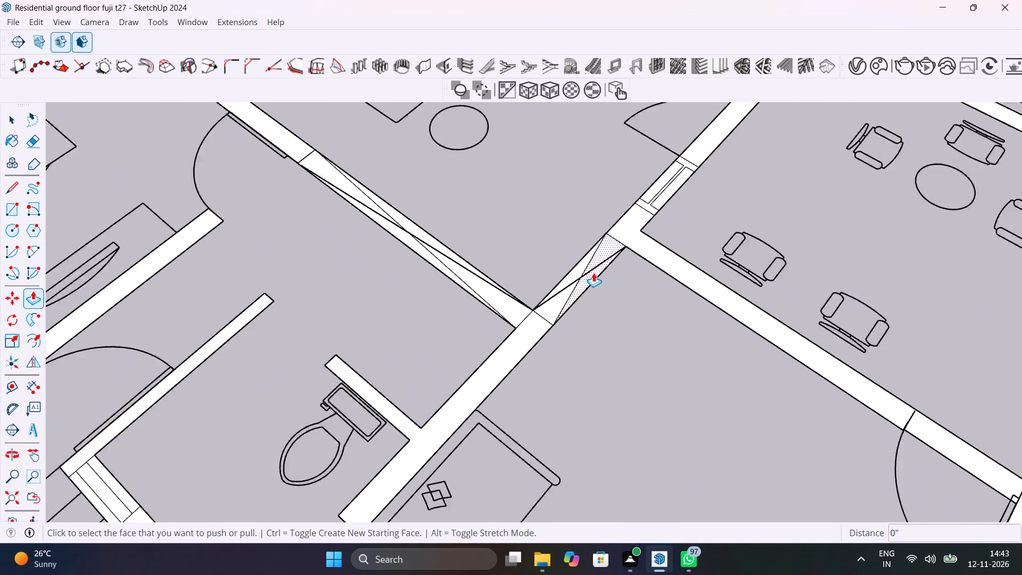
{"action": "scroll", "coordinate": [594, 273], "scroll_direction": "up", "scroll_amount": 3}
{"action": "key", "text": "space"}
{"action": "scroll", "coordinate": [594, 273], "scroll_direction": "up", "scroll_amount": 5}
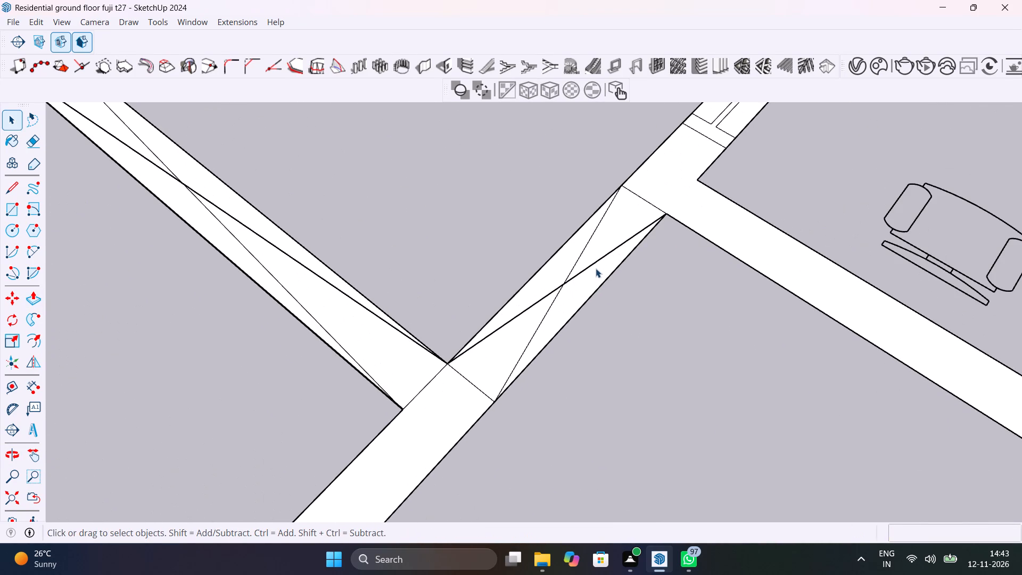
{"action": "key", "text": "r"}
{"action": "left_click", "coordinate": [498, 399]}
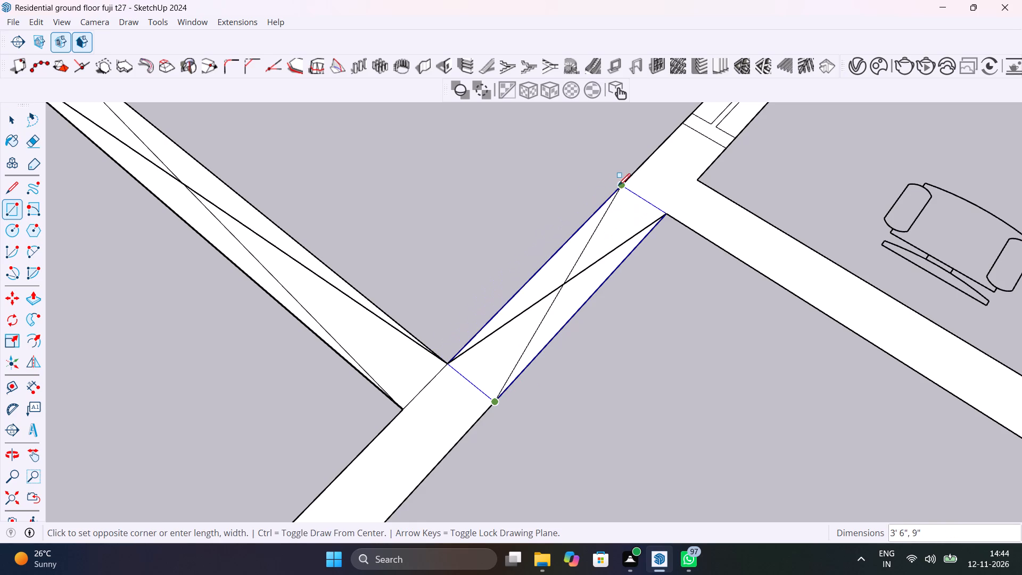
{"action": "left_click", "coordinate": [622, 184]}
Delete the face filling the planter room beside the crossed opening.
{"action": "key", "text": "space"}
{"action": "scroll", "coordinate": [632, 213], "scroll_direction": "down", "scroll_amount": 7}
{"action": "left_click", "coordinate": [690, 311]}
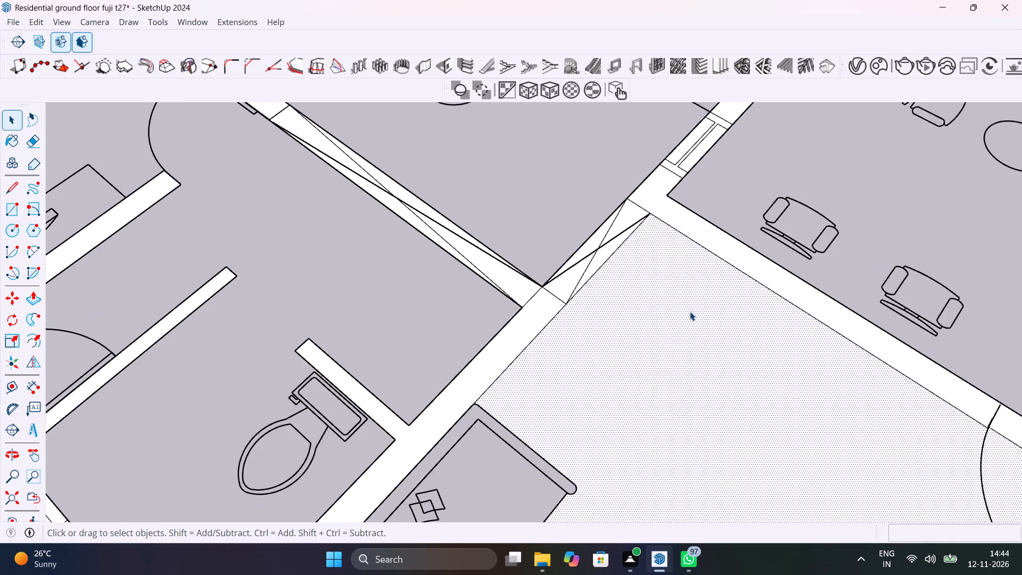
{"action": "key", "text": "Delete"}
Examine how the partition's face connects with the triangular faces of the crossed opening.
{"action": "scroll", "coordinate": [690, 311], "scroll_direction": "down", "scroll_amount": 12}
{"action": "middle_click_drag", "start_coordinate": [776, 401], "coordinate": [652, 392]}
{"action": "scroll", "coordinate": [698, 413], "scroll_direction": "up", "scroll_amount": 6}
{"action": "left_click", "coordinate": [739, 401]}
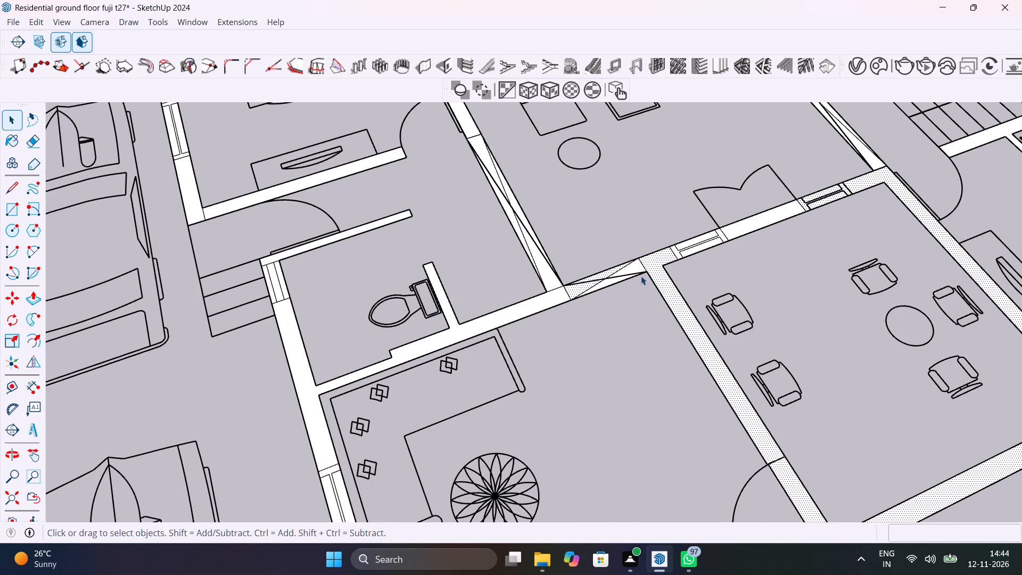
{"action": "scroll", "coordinate": [605, 274], "scroll_direction": "up", "scroll_amount": 10}
{"action": "key", "text": "space"}
{"action": "left_click", "coordinate": [605, 274]}
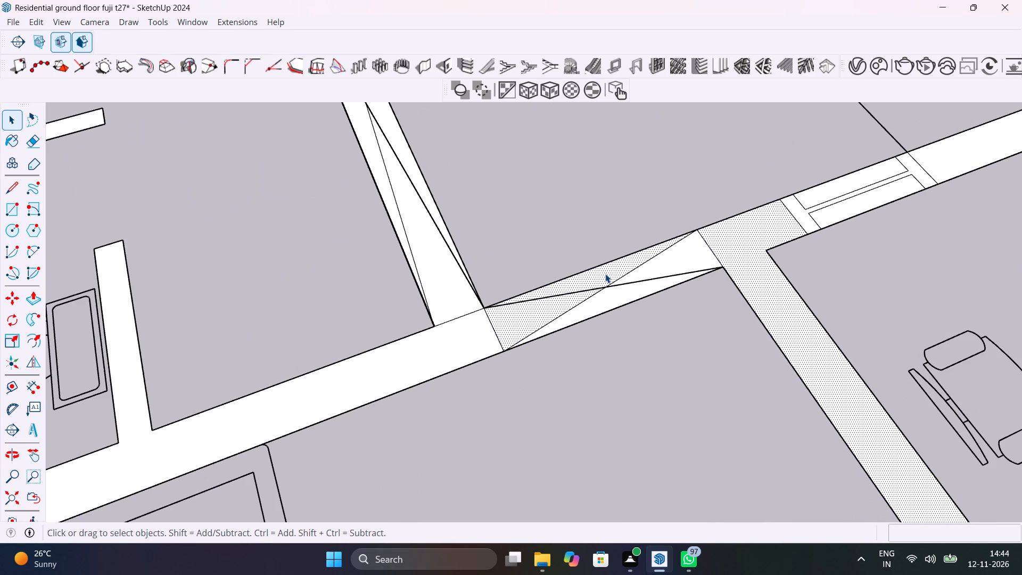
{"action": "left_click", "coordinate": [605, 274]}
{"action": "left_click", "coordinate": [618, 352]}
{"action": "left_click", "coordinate": [570, 301]}
{"action": "left_click", "coordinate": [657, 362]}
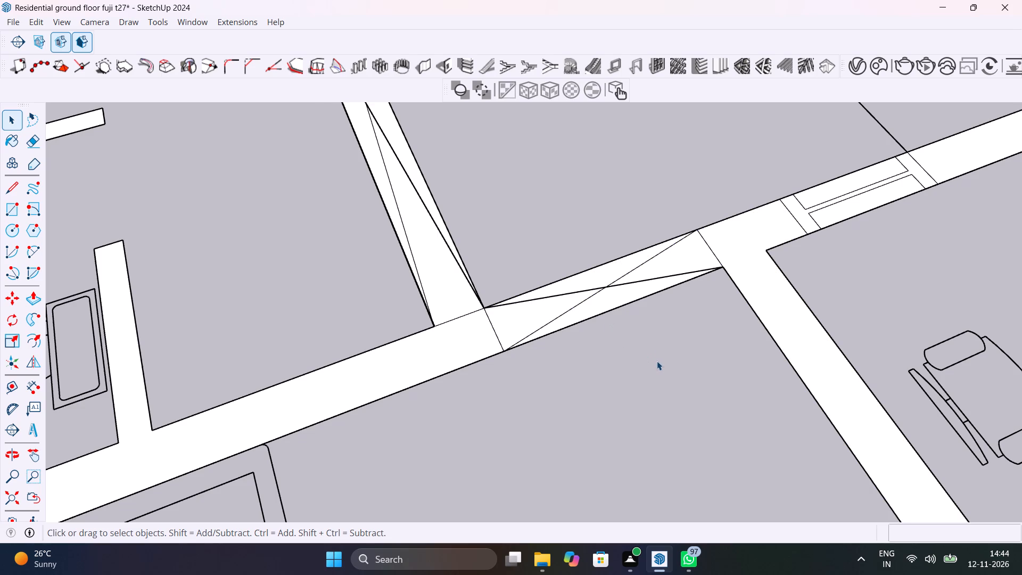
{"action": "scroll", "coordinate": [708, 232], "scroll_direction": "up", "scroll_amount": 4}
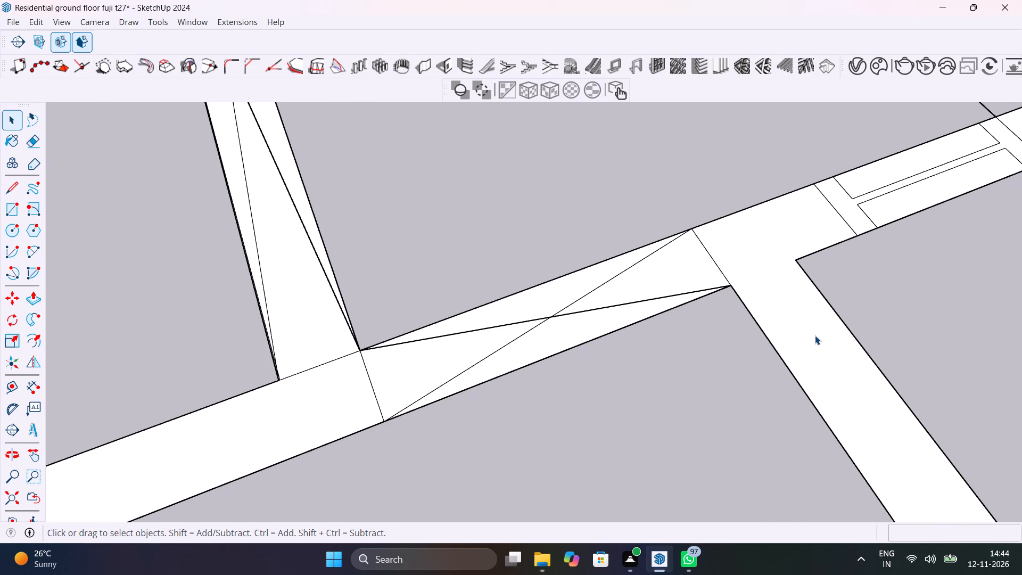
{"action": "scroll", "coordinate": [789, 252], "scroll_direction": "down", "scroll_amount": 13}
{"action": "scroll", "coordinate": [715, 307], "scroll_direction": "down", "scroll_amount": 6}
Extrude the L-shaped front corner wall on the car side up 10', and save the model.
{"action": "middle_click_drag", "start_coordinate": [698, 371], "coordinate": [659, 182]}
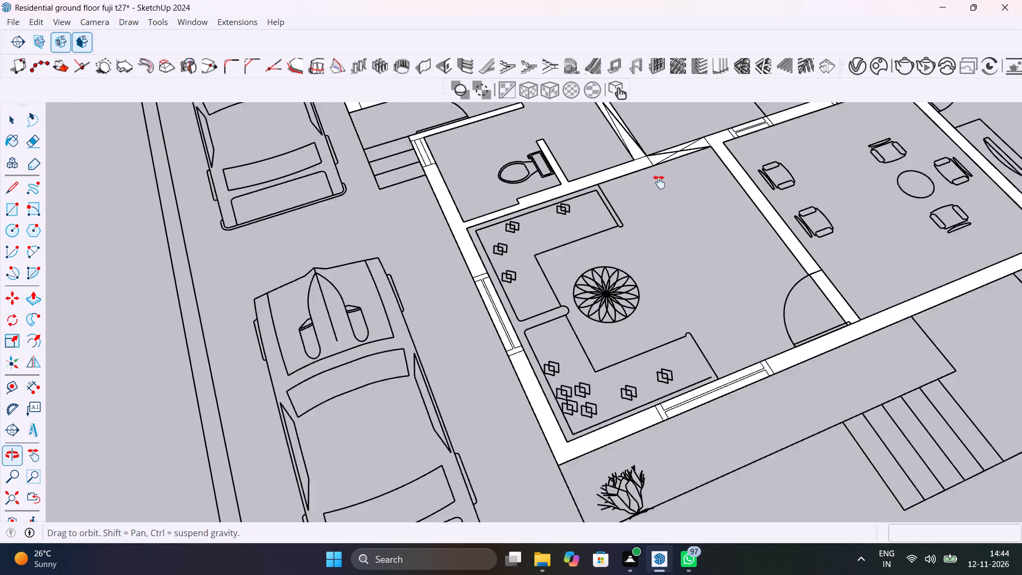
{"action": "middle_click_drag", "start_coordinate": [659, 182], "coordinate": [667, 159]}
{"action": "left_click", "coordinate": [603, 365]}
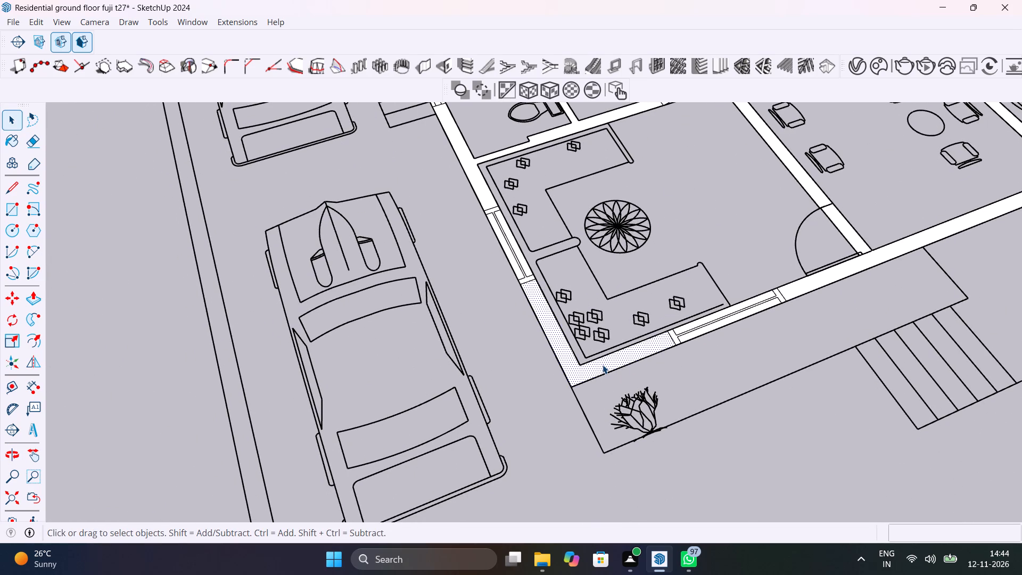
{"action": "key", "text": "p"}
{"action": "left_click", "coordinate": [603, 365]}
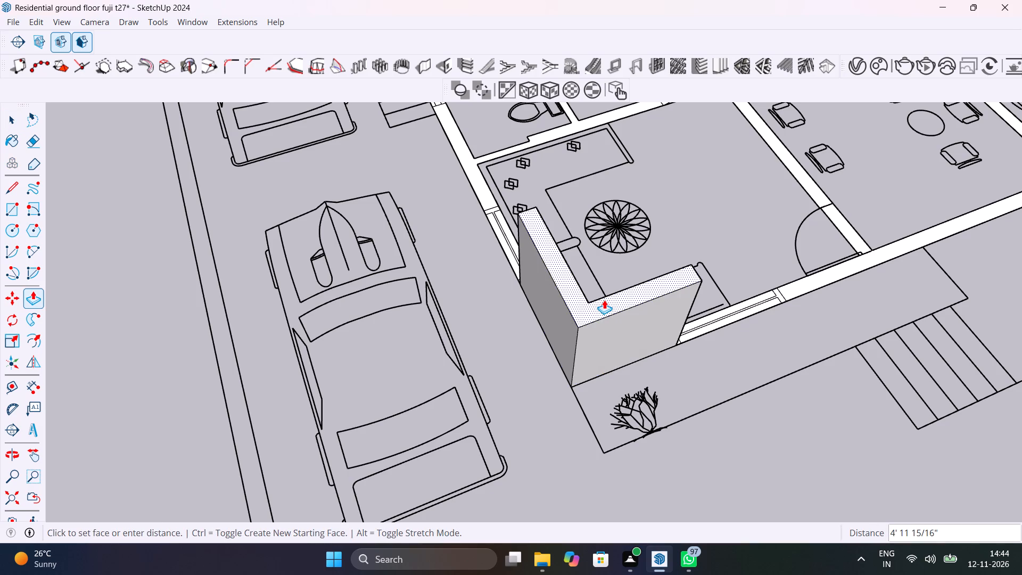
{"action": "type", "text": "10'3"}
{"action": "key", "text": "Return"}
{"action": "type", "text": "10'"}
{"action": "key", "text": "Return"}
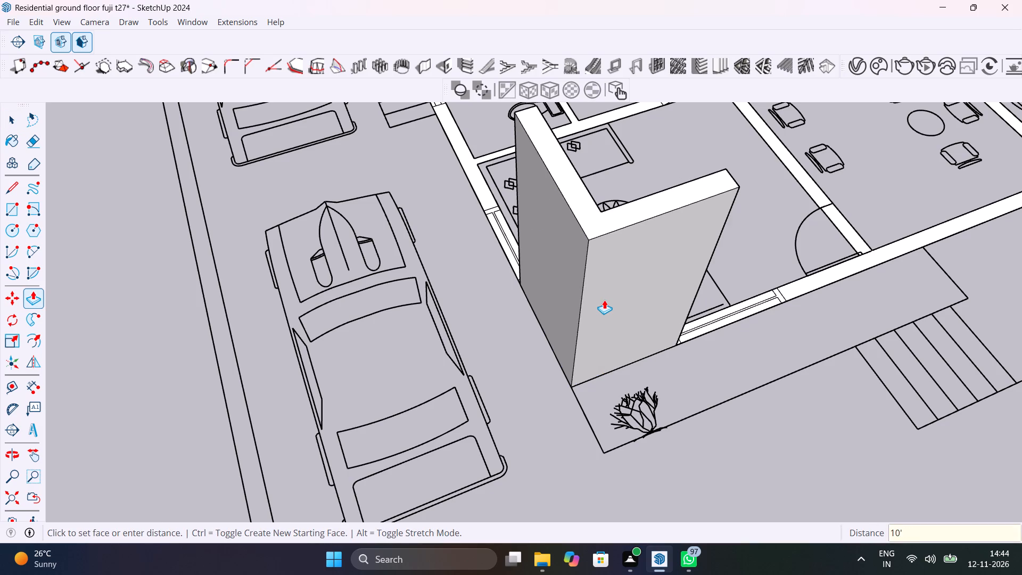
{"action": "key", "text": "ctrl+s"}
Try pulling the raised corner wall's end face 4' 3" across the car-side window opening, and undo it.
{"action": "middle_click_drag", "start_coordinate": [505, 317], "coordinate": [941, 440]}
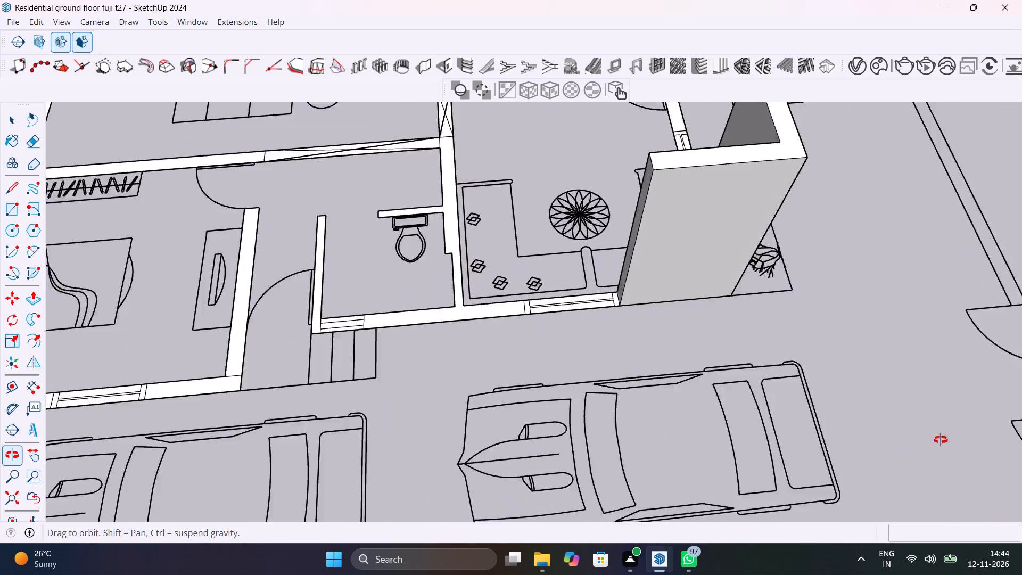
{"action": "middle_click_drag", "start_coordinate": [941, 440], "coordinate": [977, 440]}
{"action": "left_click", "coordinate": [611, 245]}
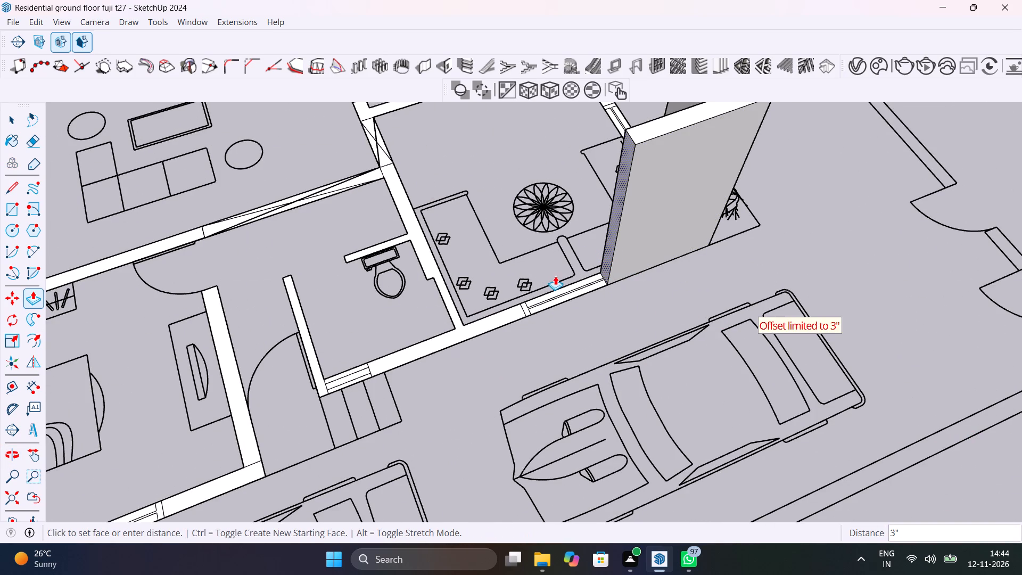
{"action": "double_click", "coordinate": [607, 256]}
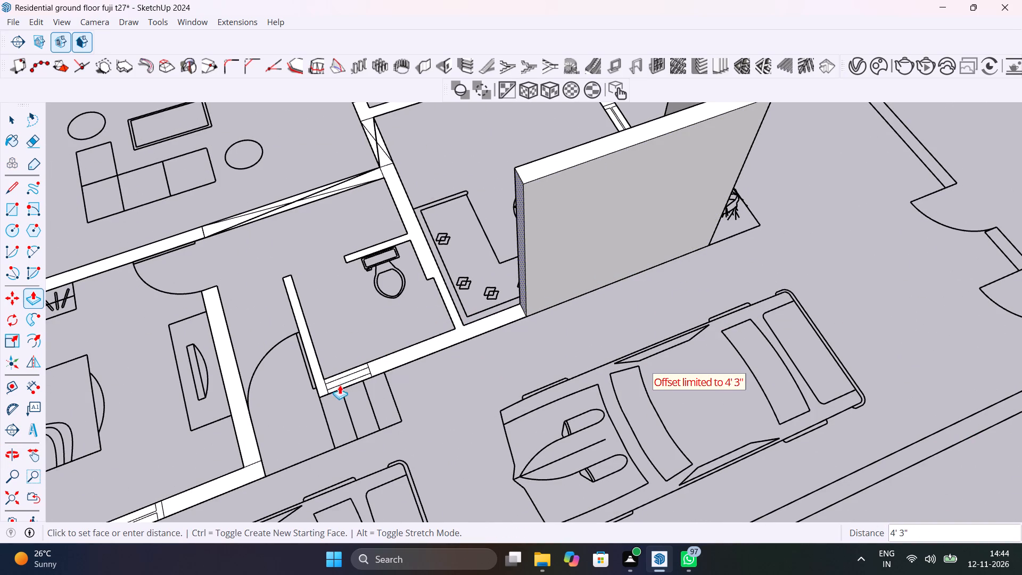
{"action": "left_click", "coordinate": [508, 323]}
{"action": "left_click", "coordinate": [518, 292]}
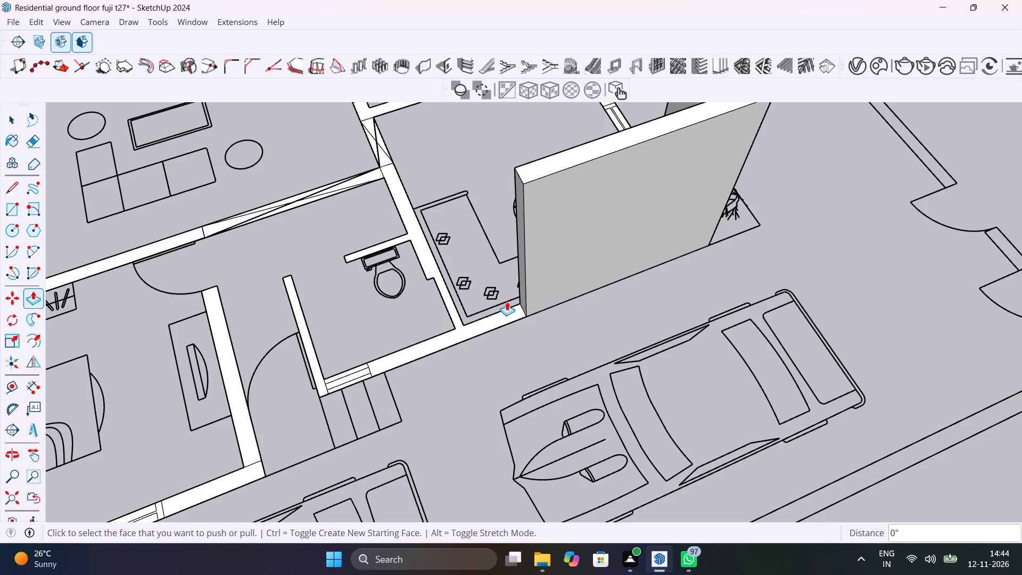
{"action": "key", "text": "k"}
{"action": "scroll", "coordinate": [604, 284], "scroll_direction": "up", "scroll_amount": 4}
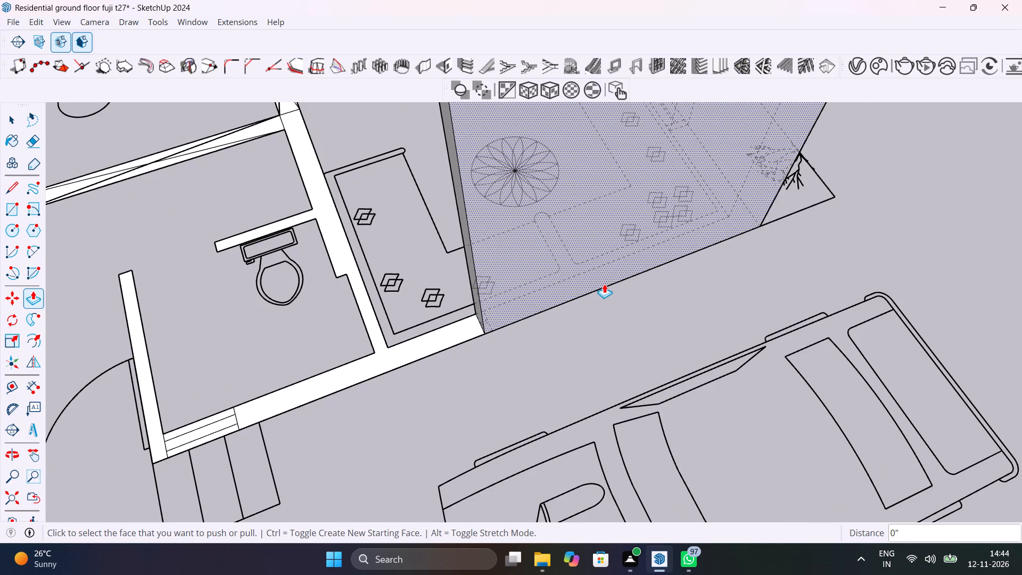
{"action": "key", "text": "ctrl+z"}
Extrude the toilet's partition and its adjoining car-side wall up 10', level with the raised corner wall.
{"action": "middle_click_drag", "start_coordinate": [586, 335], "coordinate": [648, 302]}
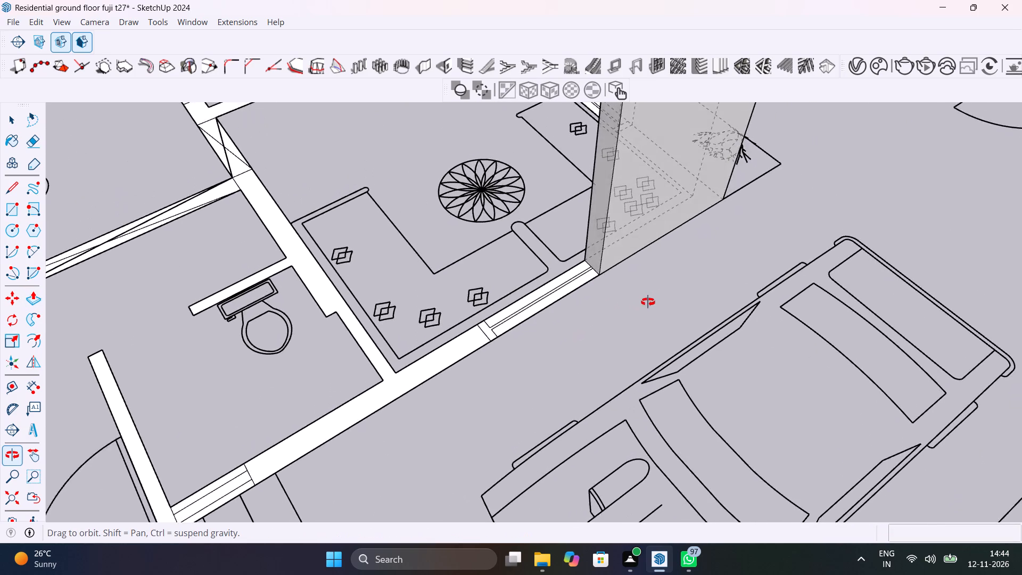
{"action": "middle_click_drag", "start_coordinate": [648, 302], "coordinate": [747, 335]}
{"action": "scroll", "coordinate": [747, 335], "scroll_direction": "up", "scroll_amount": 1}
{"action": "key", "text": "space"}
{"action": "left_click", "coordinate": [547, 429]}
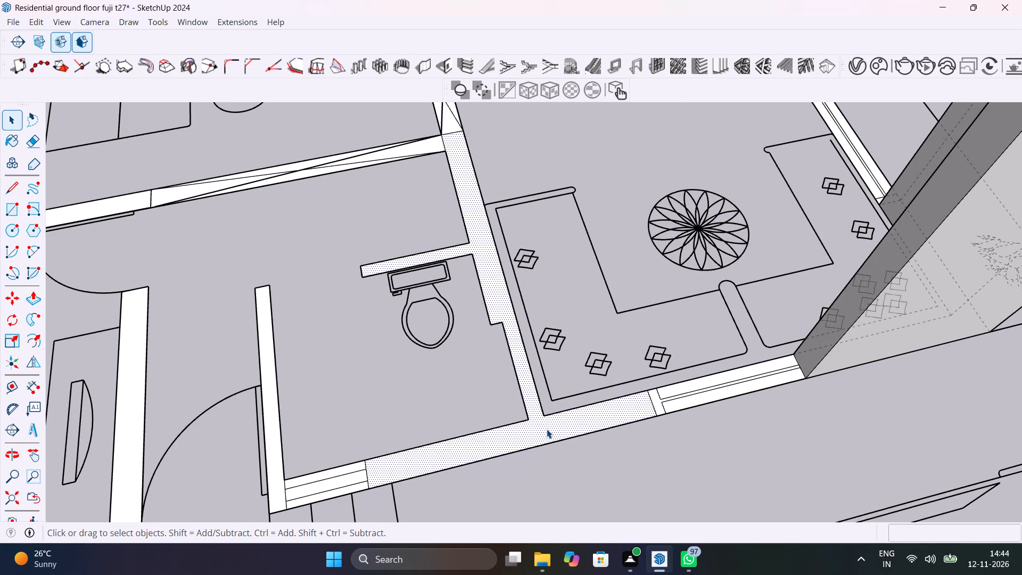
{"action": "key", "text": "p"}
{"action": "left_click", "coordinate": [547, 429]}
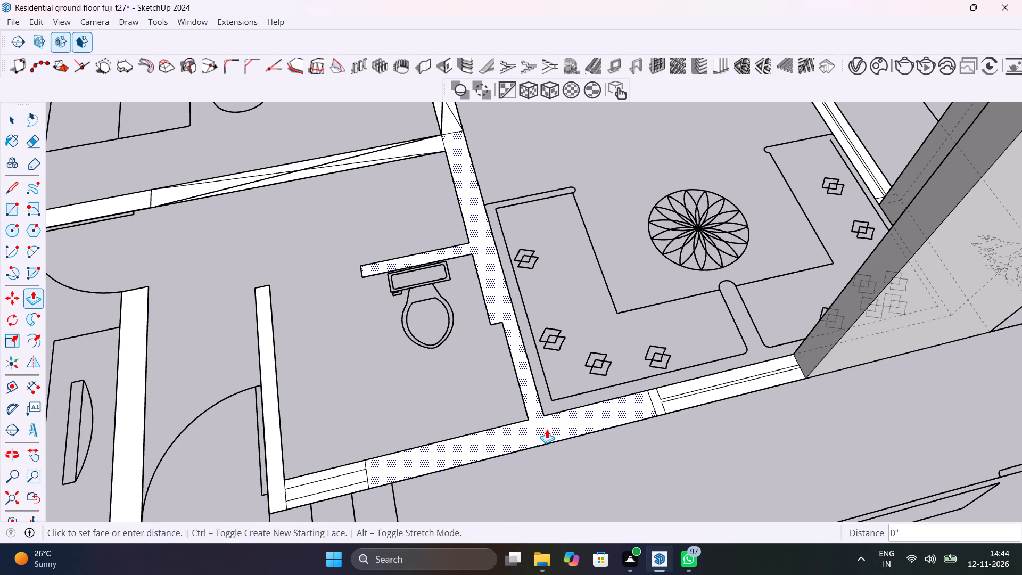
{"action": "scroll", "coordinate": [547, 374], "scroll_direction": "down", "scroll_amount": 7}
{"action": "key", "text": "k"}
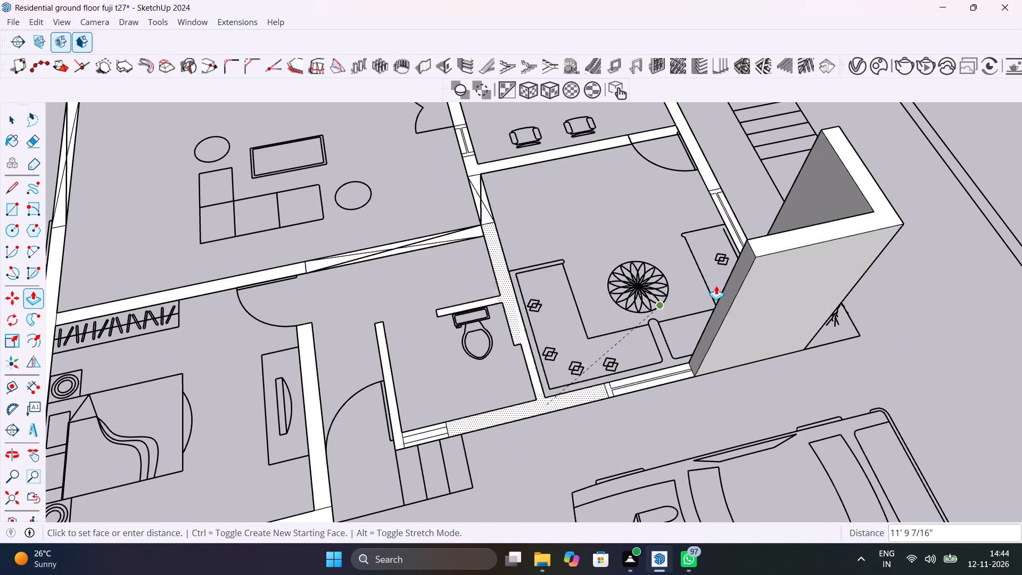
{"action": "left_click", "coordinate": [790, 248]}
{"action": "key", "text": "space"}
Extrude the thin partition between the toilet and the entrance steps up 10', level with the raised walls, and save the model.
{"action": "middle_click_drag", "start_coordinate": [473, 425], "coordinate": [513, 408], "text": "shift"}
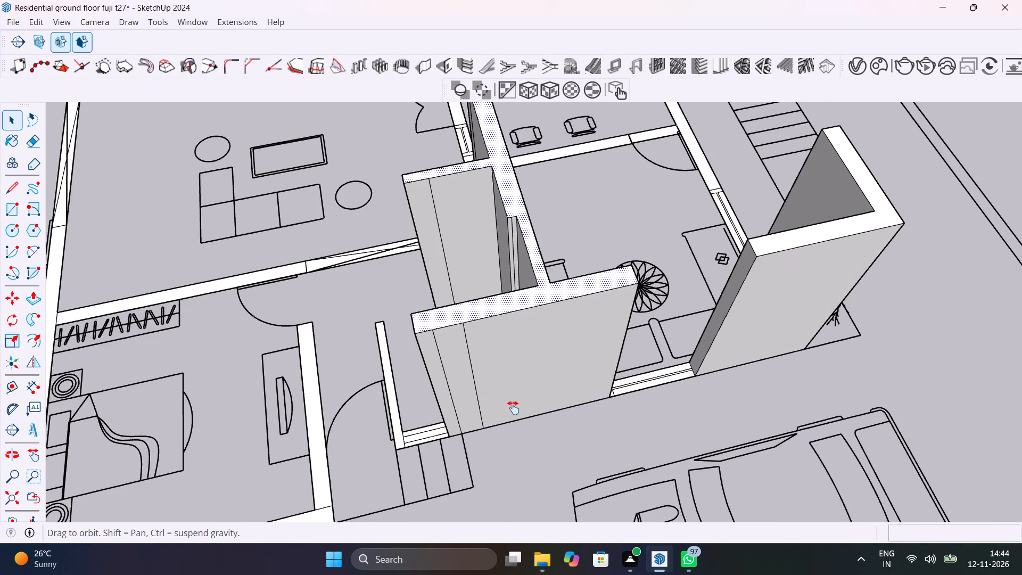
{"action": "middle_click_drag", "start_coordinate": [513, 408], "coordinate": [764, 339], "text": "shift"}
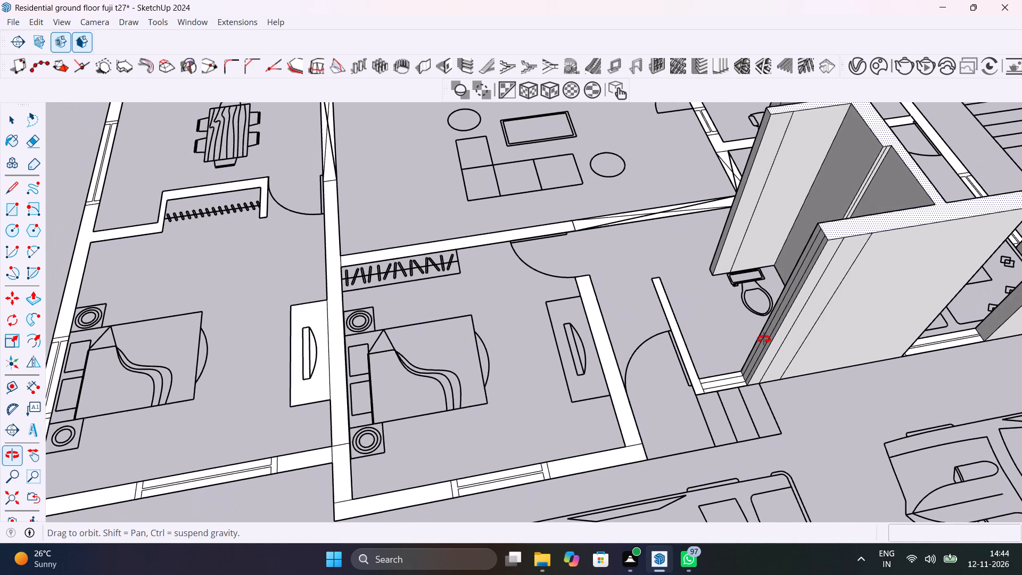
{"action": "middle_click_drag", "start_coordinate": [764, 339], "coordinate": [763, 339], "text": "shift"}
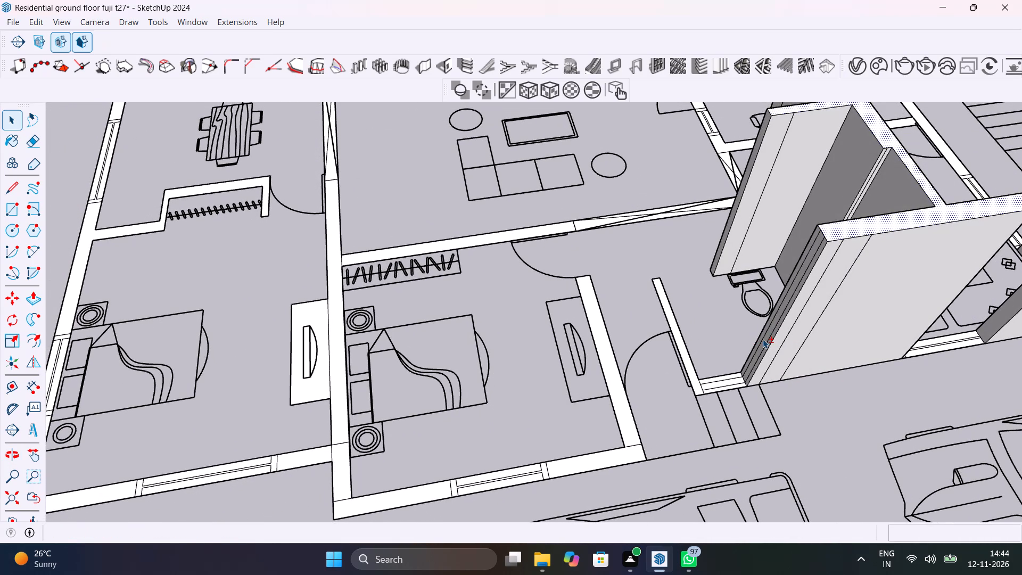
{"action": "key", "text": "k"}
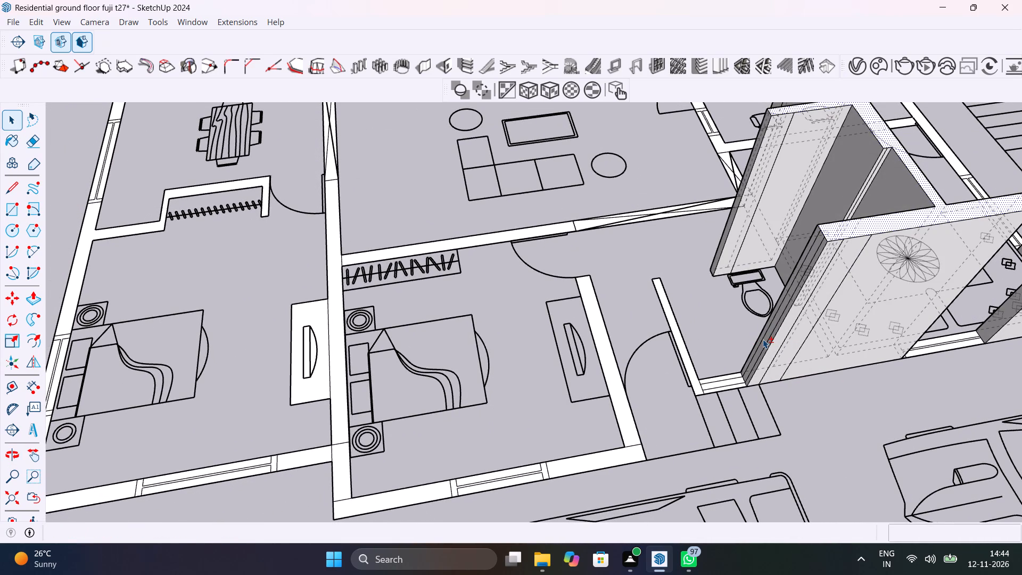
{"action": "key", "text": "k"}
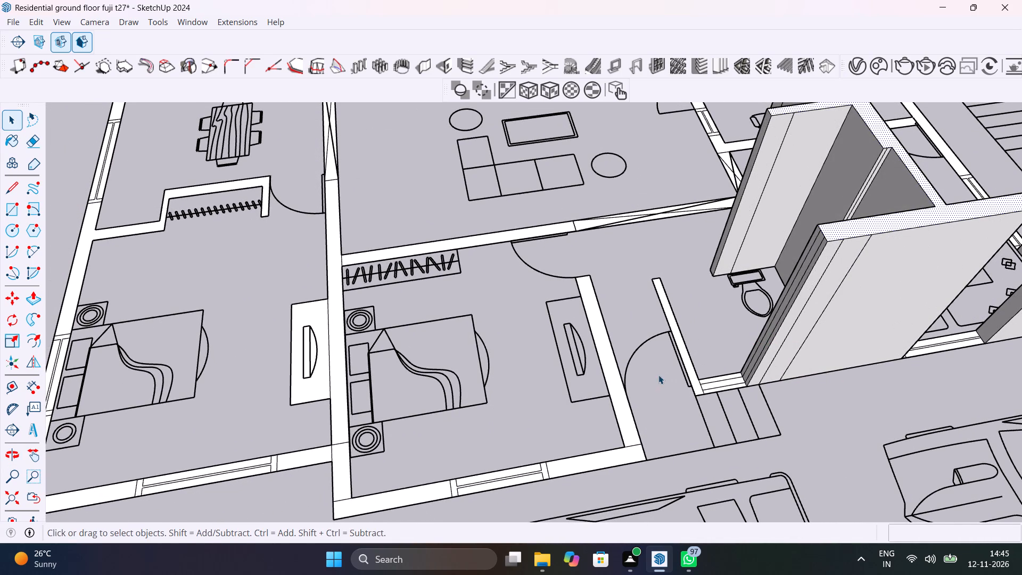
{"action": "scroll", "coordinate": [663, 377], "scroll_direction": "up", "scroll_amount": 7}
{"action": "left_click", "coordinate": [706, 379]}
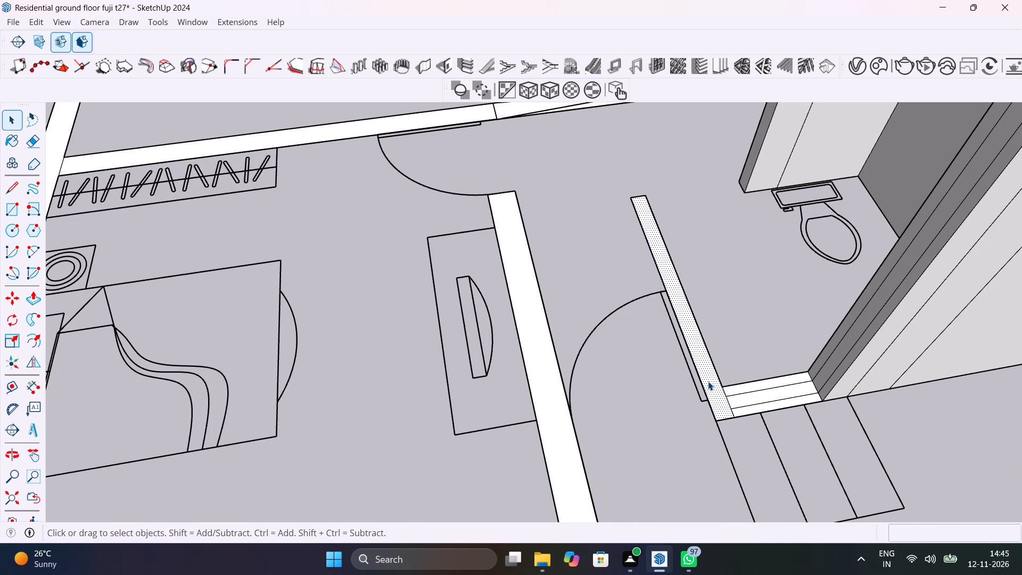
{"action": "key", "text": "p"}
{"action": "left_click", "coordinate": [708, 381]}
{"action": "scroll", "coordinate": [730, 300], "scroll_direction": "down", "scroll_amount": 3}
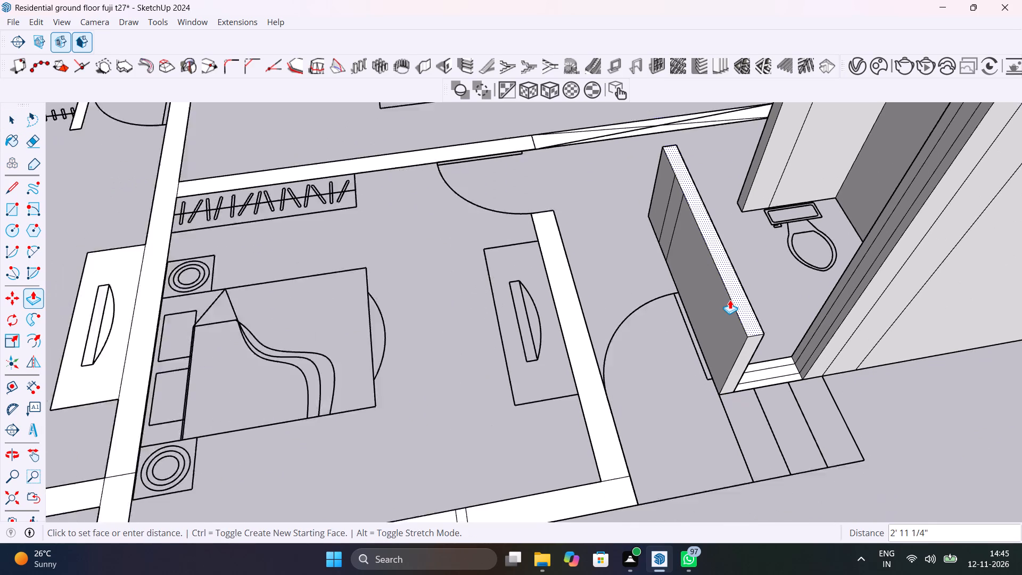
{"action": "scroll", "coordinate": [730, 300], "scroll_direction": "down", "scroll_amount": 2}
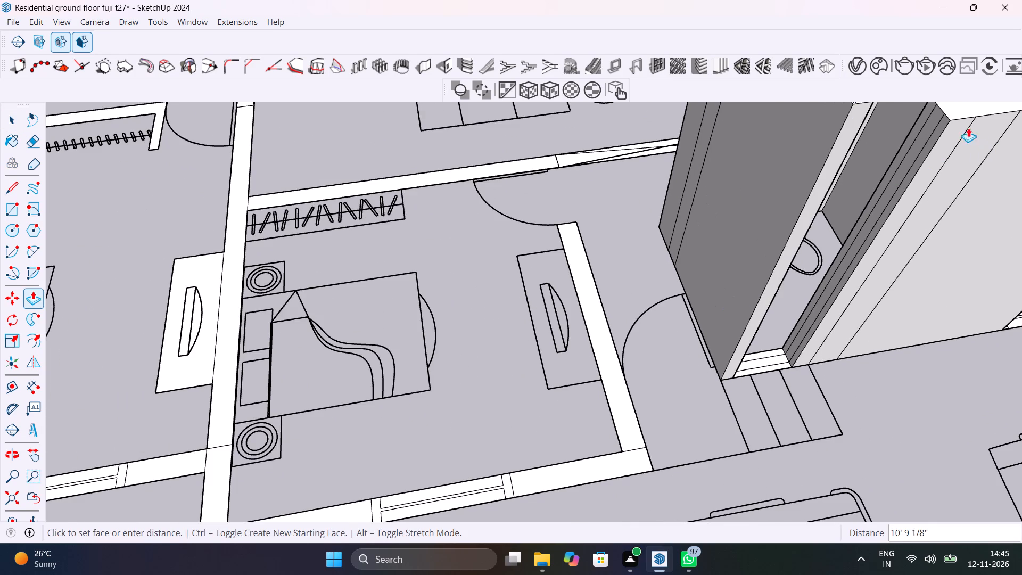
{"action": "left_click", "coordinate": [952, 119]}
{"action": "scroll", "coordinate": [962, 211], "scroll_direction": "down", "scroll_amount": 6}
{"action": "key", "text": "space"}
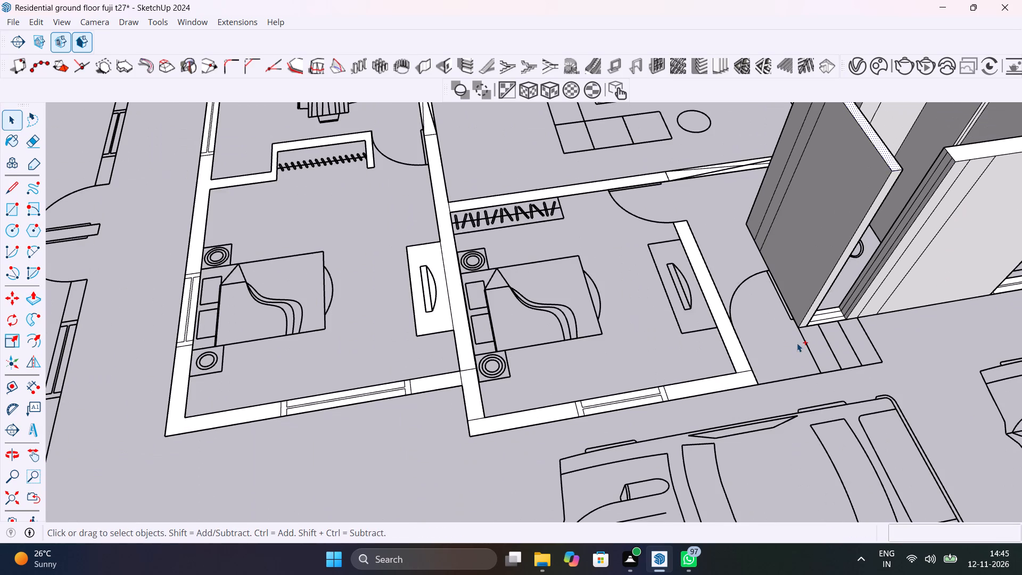
{"action": "key", "text": "ctrl+s"}
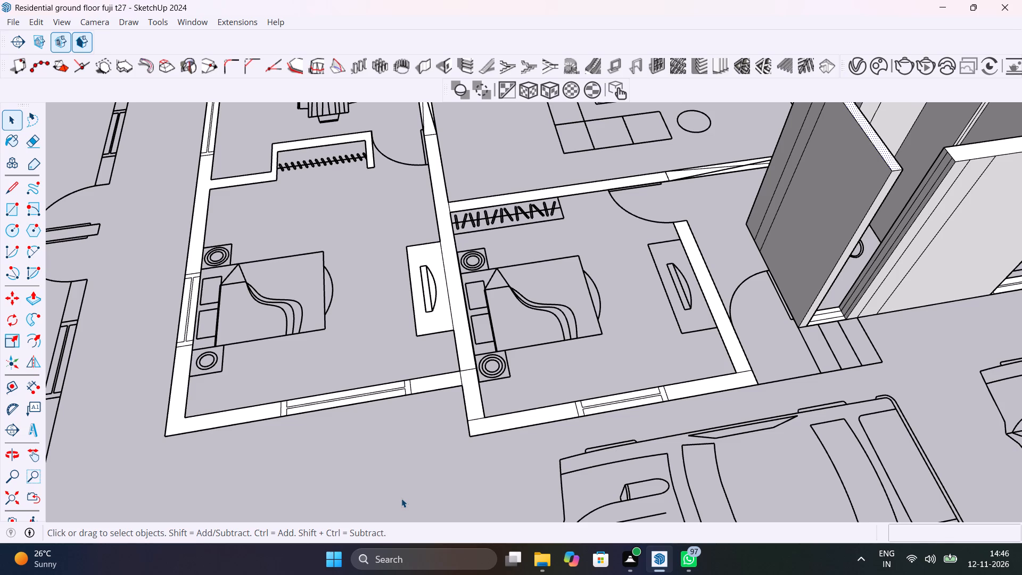
Erase the seam line across the front wall corner of the bedroom beside the entrance steps.
{"action": "middle_click_drag", "start_coordinate": [608, 442], "coordinate": [556, 428]}
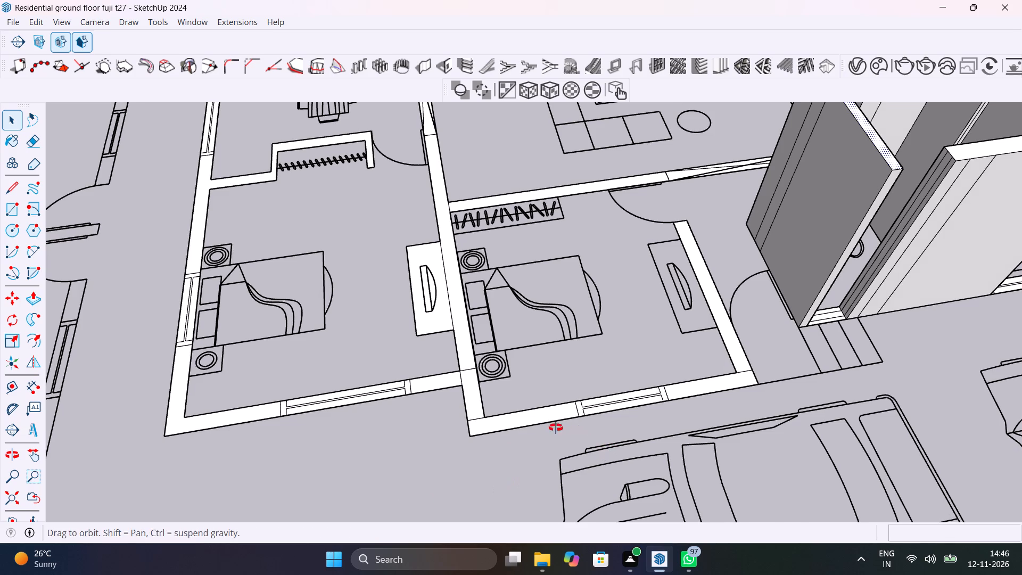
{"action": "middle_click_drag", "start_coordinate": [556, 428], "coordinate": [505, 437]}
{"action": "scroll", "coordinate": [679, 412], "scroll_direction": "up", "scroll_amount": 11}
{"action": "key", "text": "ctrl+s"}
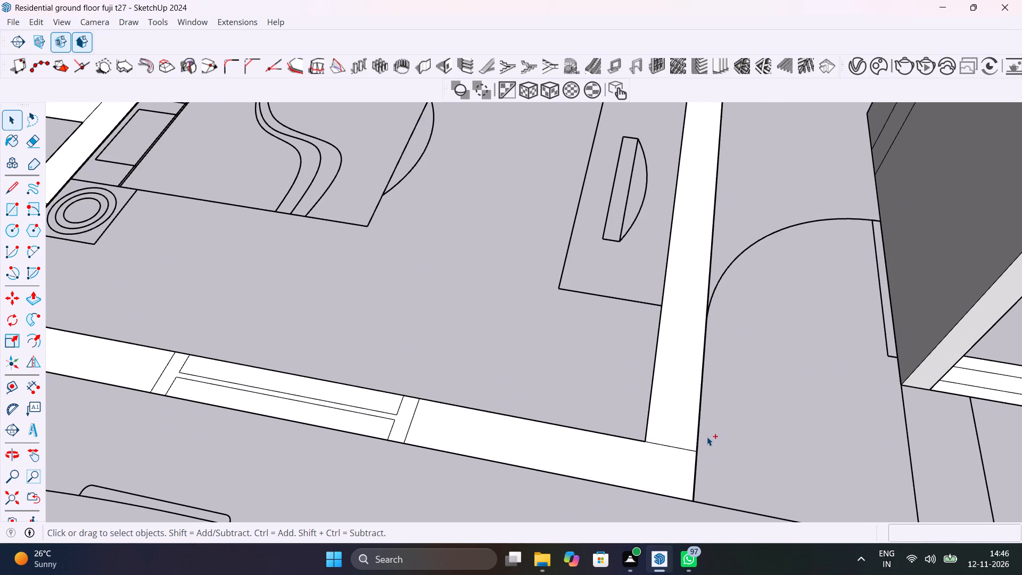
{"action": "scroll", "coordinate": [691, 465], "scroll_direction": "up", "scroll_amount": 16}
{"action": "key", "text": "e"}
{"action": "left_click", "coordinate": [673, 445]}
{"action": "scroll", "coordinate": [649, 351], "scroll_direction": "down", "scroll_amount": 15}
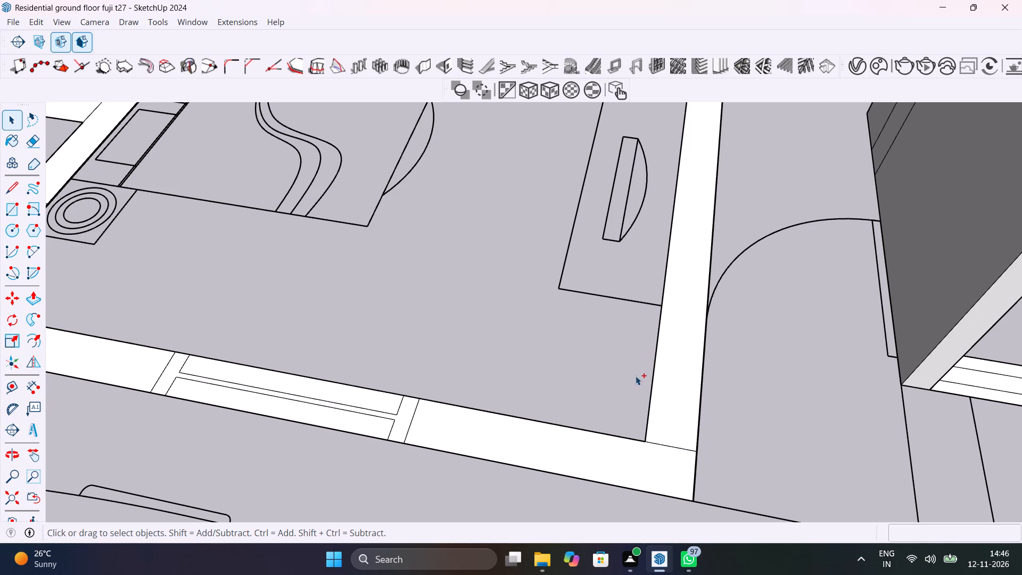
{"action": "left_click", "coordinate": [631, 379]}
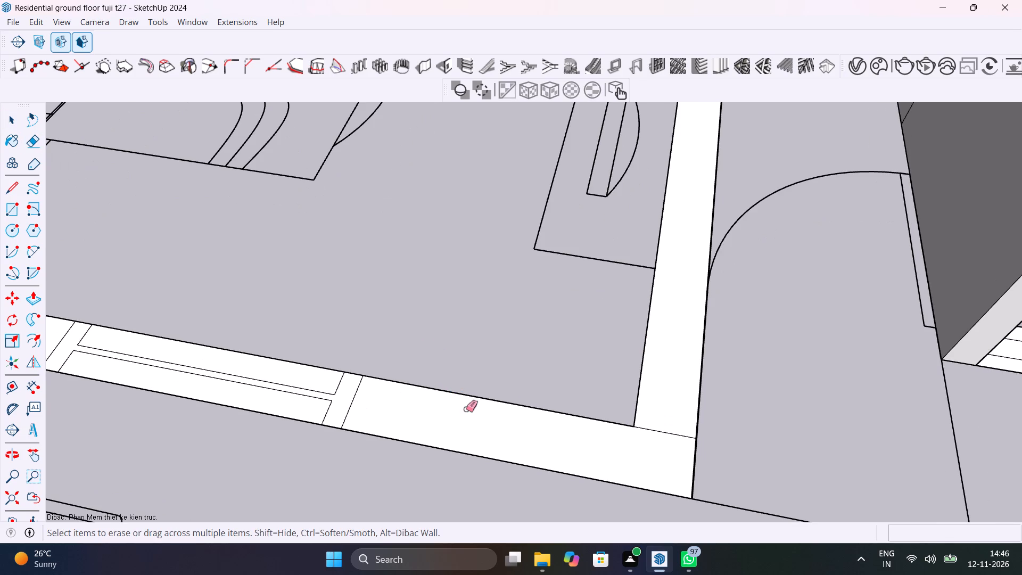
{"action": "left_click_drag", "start_coordinate": [669, 429], "coordinate": [671, 437]}
{"action": "key", "text": "space"}
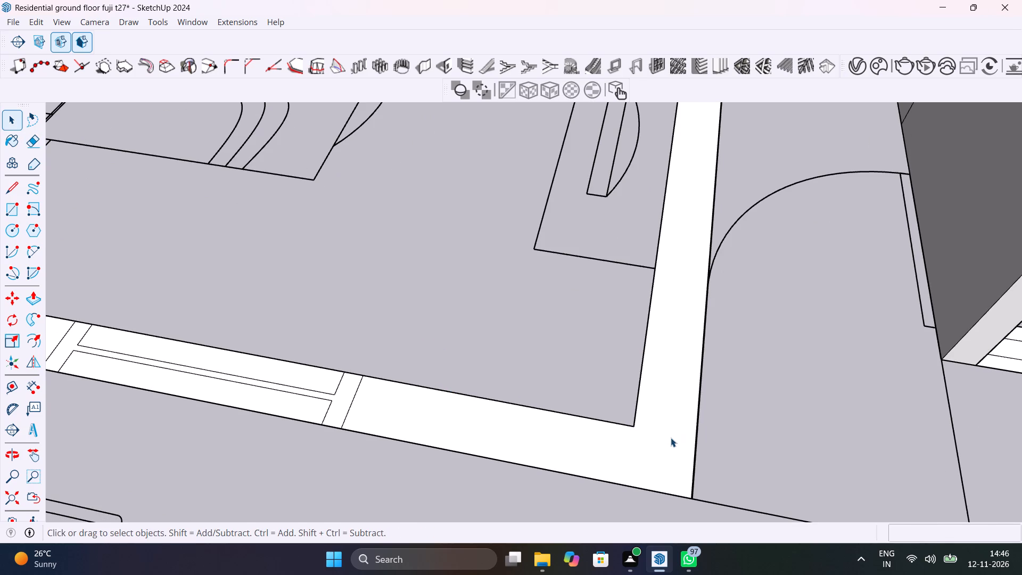
Extrude the L-shaped bedroom corner wall beside the entrance up 10', matching the neighbouring partition.
{"action": "left_click", "coordinate": [671, 438]}
{"action": "scroll", "coordinate": [671, 438], "scroll_direction": "down", "scroll_amount": 6}
{"action": "key", "text": "p"}
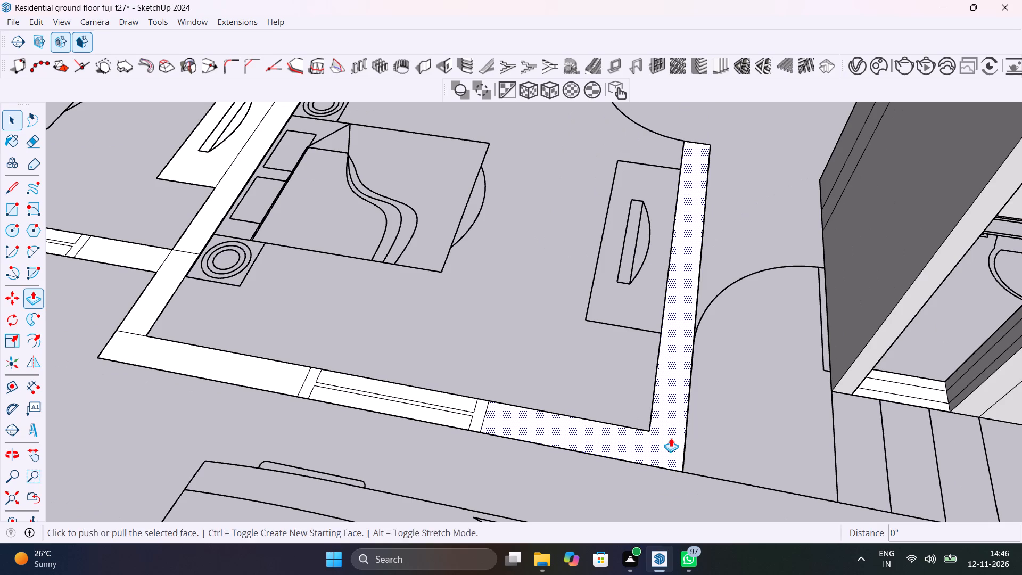
{"action": "left_click", "coordinate": [671, 438]}
{"action": "scroll", "coordinate": [688, 370], "scroll_direction": "down", "scroll_amount": 14}
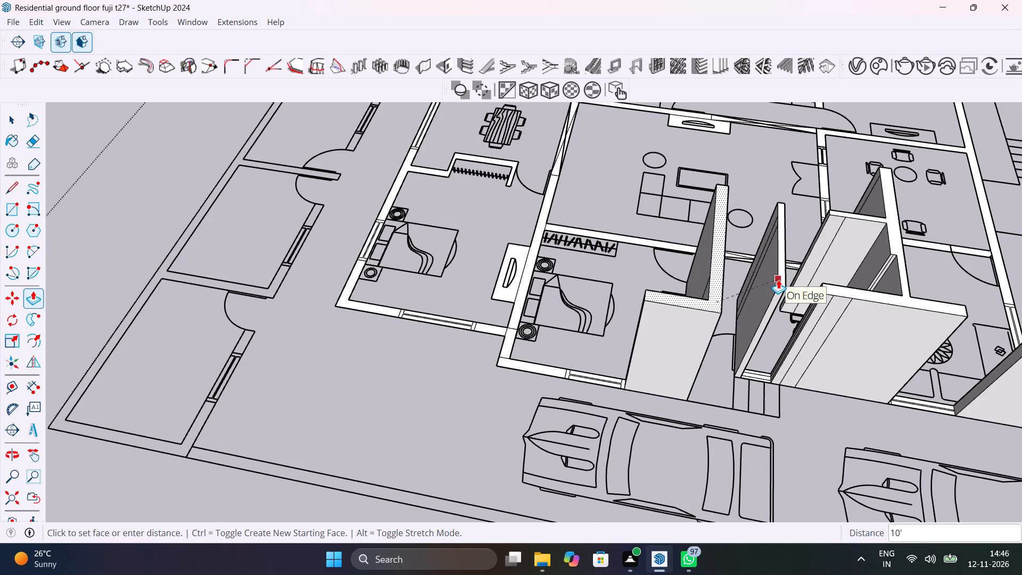
{"action": "scroll", "coordinate": [778, 280], "scroll_direction": "up", "scroll_amount": 5}
{"action": "left_click", "coordinate": [783, 282]}
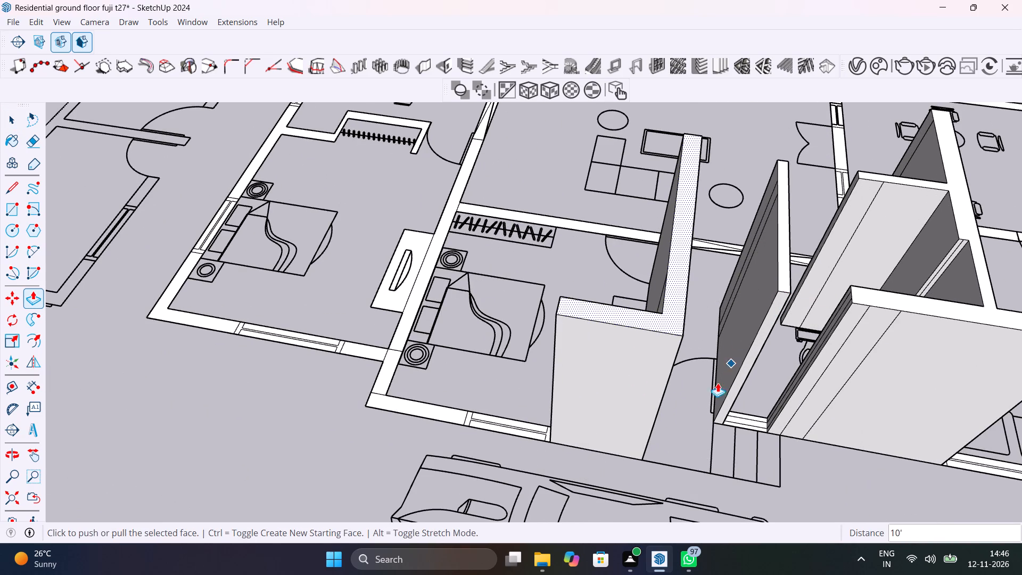
{"action": "key", "text": "space"}
Erase the seam lines at the entrance-side bedroom's other front corner and at the wall junction between the two bedrooms.
{"action": "scroll", "coordinate": [377, 392], "scroll_direction": "up", "scroll_amount": 8}
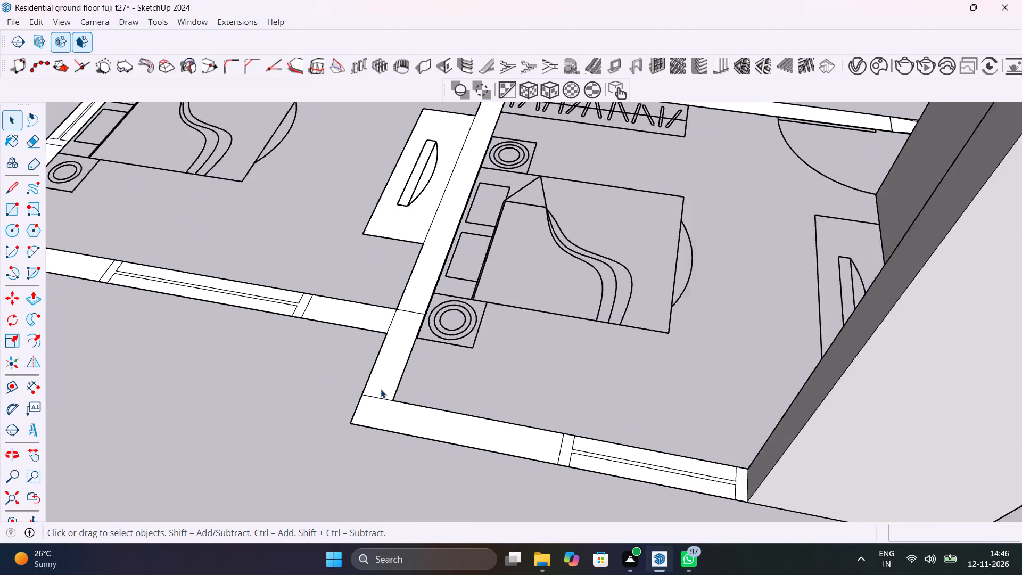
{"action": "scroll", "coordinate": [381, 389], "scroll_direction": "up", "scroll_amount": 3}
{"action": "key", "text": "e"}
{"action": "left_click_drag", "start_coordinate": [381, 389], "coordinate": [382, 408]}
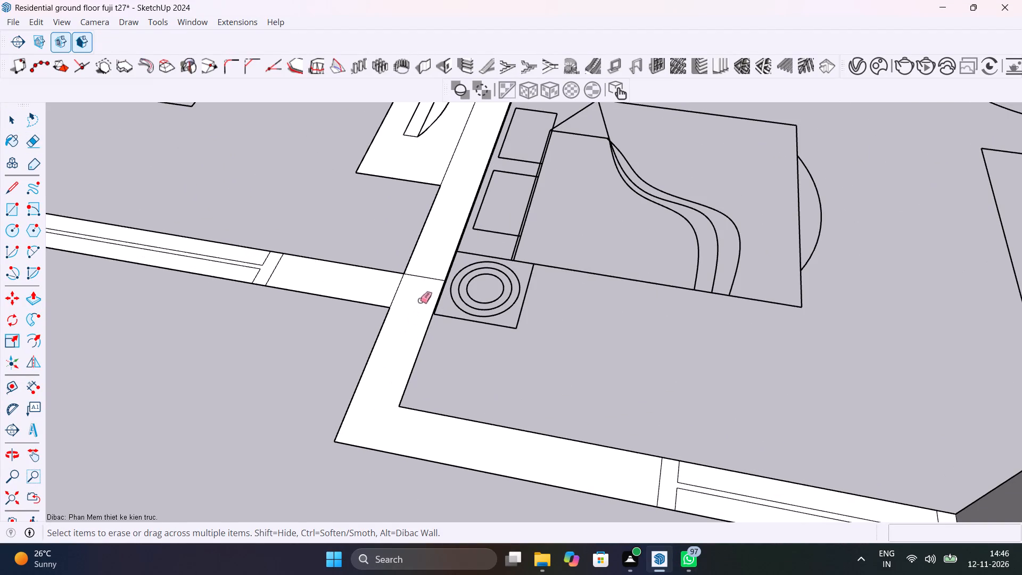
{"action": "left_click_drag", "start_coordinate": [424, 292], "coordinate": [430, 264]}
{"action": "left_click_drag", "start_coordinate": [409, 282], "coordinate": [390, 288]}
{"action": "scroll", "coordinate": [394, 295], "scroll_direction": "down", "scroll_amount": 2}
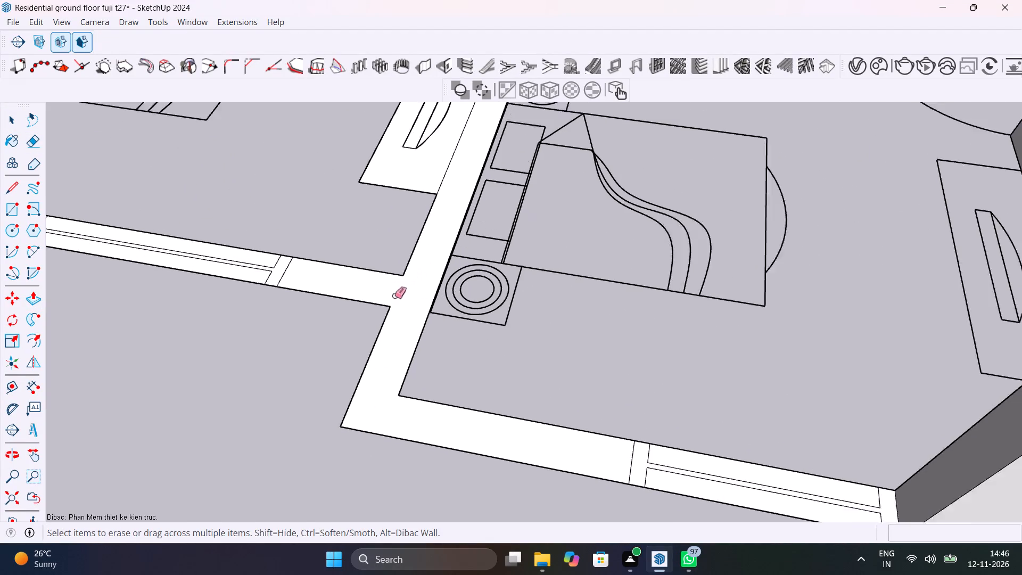
{"action": "scroll", "coordinate": [394, 295], "scroll_direction": "down", "scroll_amount": 5}
Extrude the merged wall between the two bedrooms, including its front corner and side stub, up 10' to match the raised walls.
{"action": "key", "text": "space"}
{"action": "left_click", "coordinate": [402, 310]}
{"action": "scroll", "coordinate": [402, 310], "scroll_direction": "down", "scroll_amount": 9}
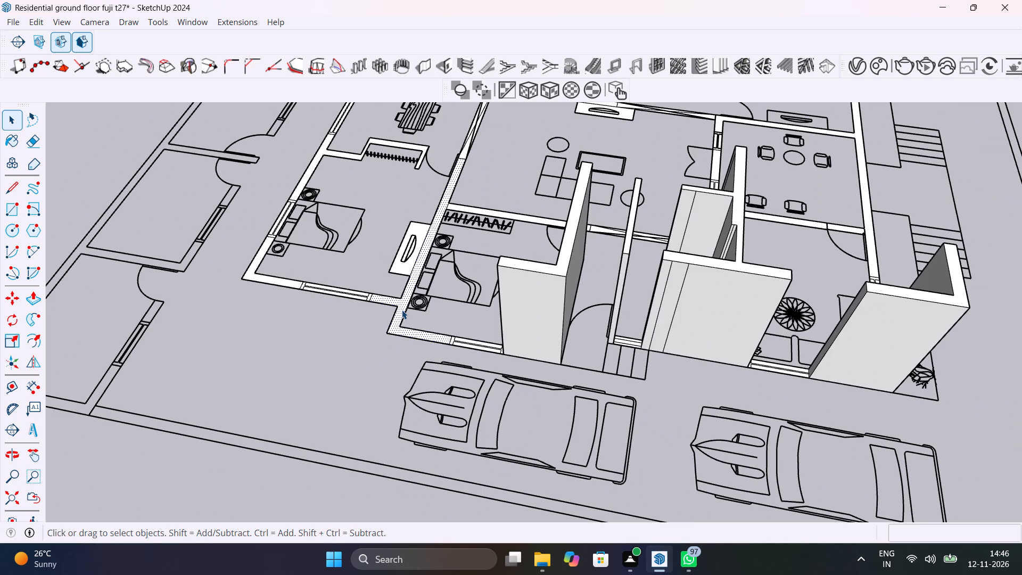
{"action": "middle_click_drag", "start_coordinate": [402, 310], "coordinate": [434, 425], "text": "shift"}
{"action": "scroll", "coordinate": [431, 408], "scroll_direction": "down", "scroll_amount": 1, "text": "shift"}
{"action": "scroll", "coordinate": [434, 429], "scroll_direction": "up", "scroll_amount": 5}
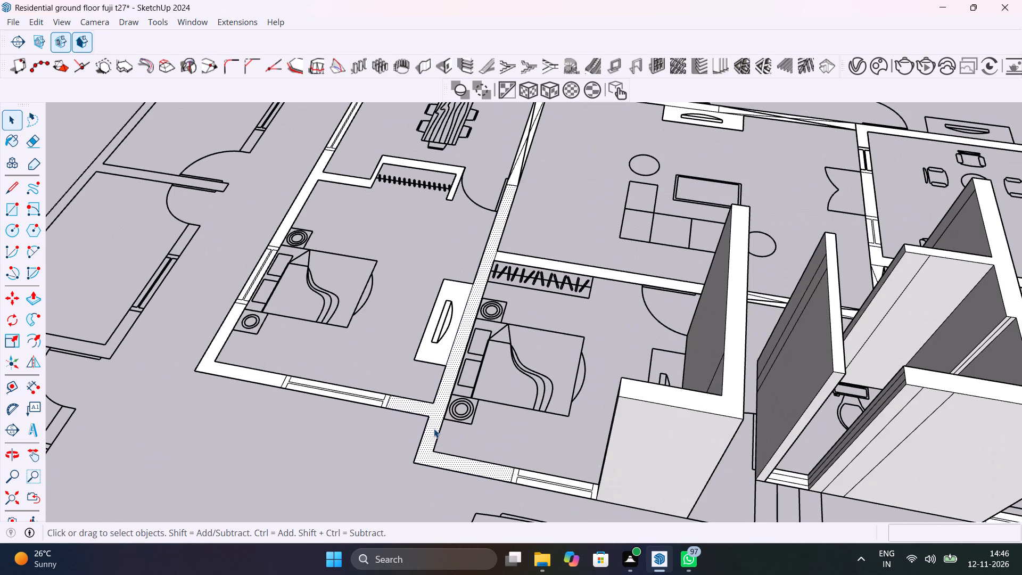
{"action": "key", "text": "p"}
{"action": "left_click", "coordinate": [434, 429]}
{"action": "scroll", "coordinate": [457, 365], "scroll_direction": "down", "scroll_amount": 5}
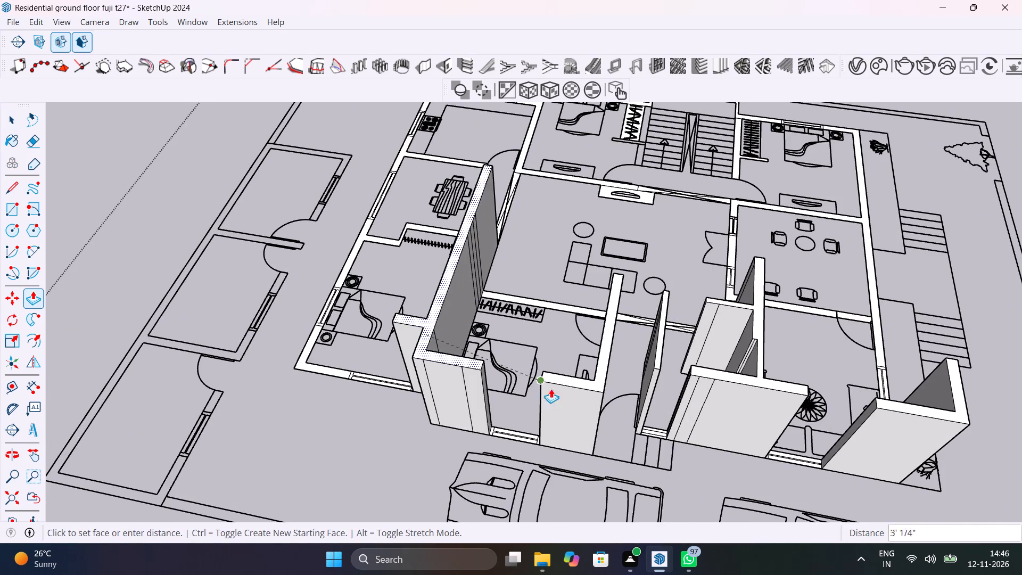
{"action": "left_click", "coordinate": [587, 384]}
{"action": "key", "text": "space"}
Extrude the L-shaped outer corner wall of the far bedroom, between its two windows, up 10', and save the model.
{"action": "scroll", "coordinate": [318, 380], "scroll_direction": "up", "scroll_amount": 7}
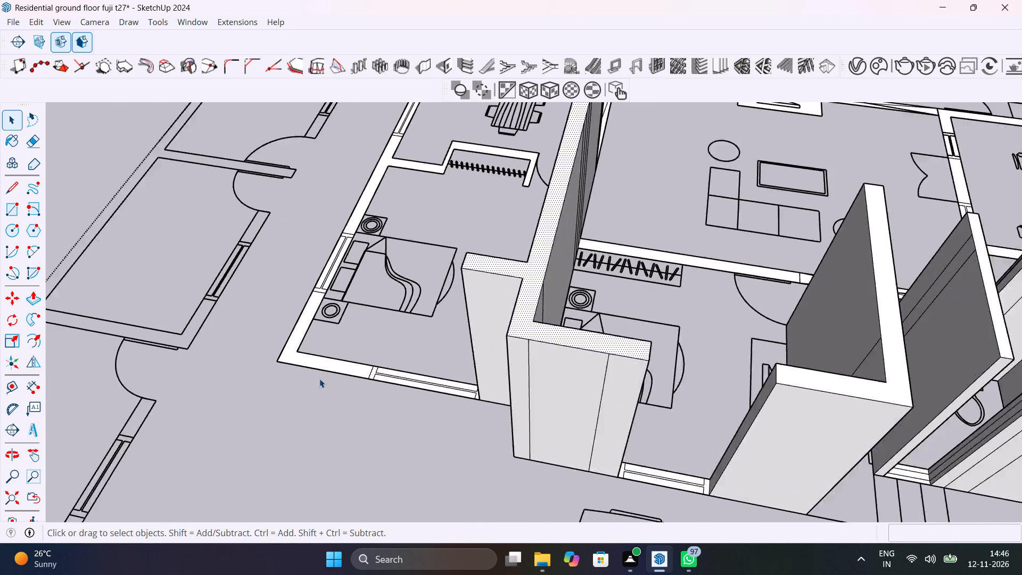
{"action": "scroll", "coordinate": [319, 379], "scroll_direction": "up", "scroll_amount": 1}
{"action": "middle_click_drag", "start_coordinate": [332, 392], "coordinate": [410, 447], "text": "shift"}
{"action": "scroll", "coordinate": [433, 425], "scroll_direction": "up", "scroll_amount": 6}
{"action": "left_click", "coordinate": [447, 417]}
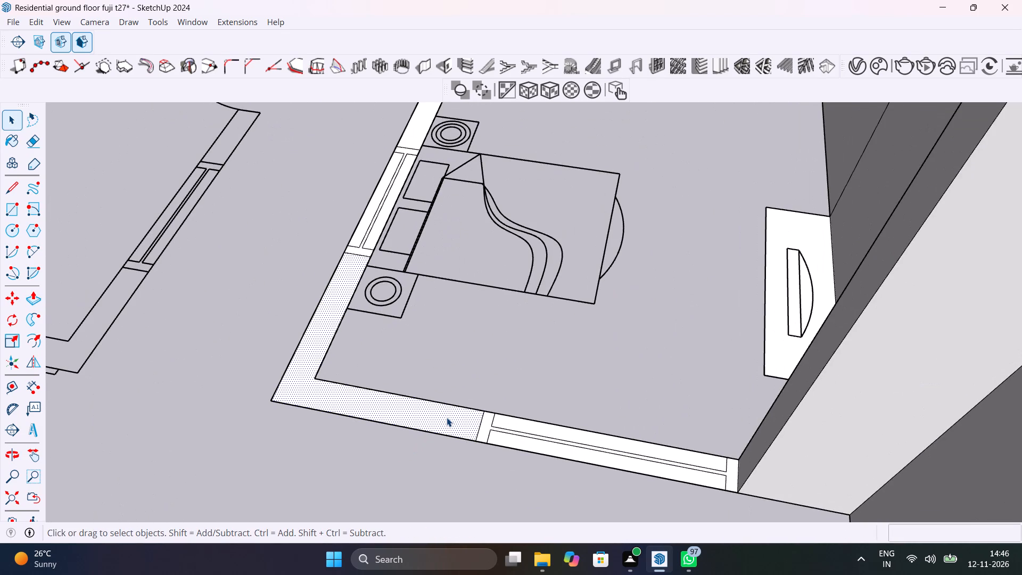
{"action": "key", "text": "p"}
{"action": "left_click", "coordinate": [447, 417]}
{"action": "scroll", "coordinate": [464, 335], "scroll_direction": "down", "scroll_amount": 13}
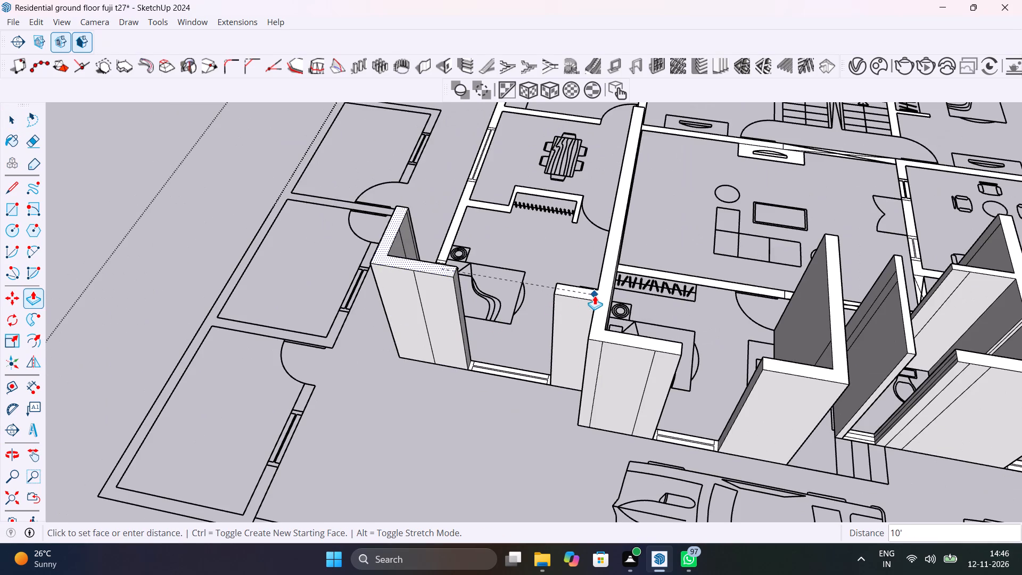
{"action": "left_click", "coordinate": [595, 295]}
{"action": "key", "text": "space"}
{"action": "key", "text": "ctrl+s"}
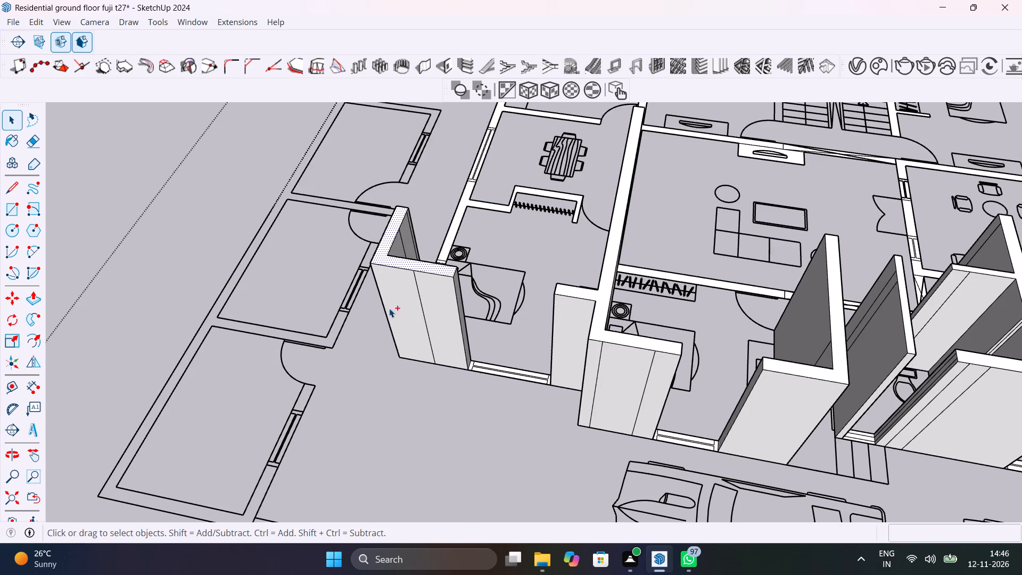
Extrude the wall between the far bedroom and the dining area, including its wardrobe niche, up 10' to match the raised corner wall.
{"action": "middle_click_drag", "start_coordinate": [386, 350], "coordinate": [846, 514], "text": "shift"}
{"action": "scroll", "coordinate": [554, 389], "scroll_direction": "up", "scroll_amount": 5}
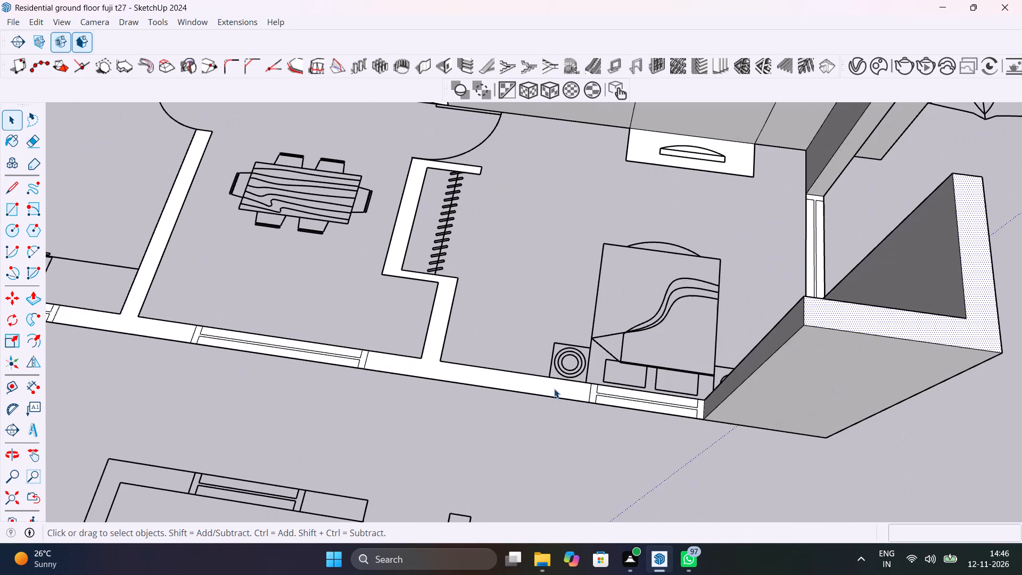
{"action": "left_click", "coordinate": [554, 388]}
{"action": "key", "text": "p"}
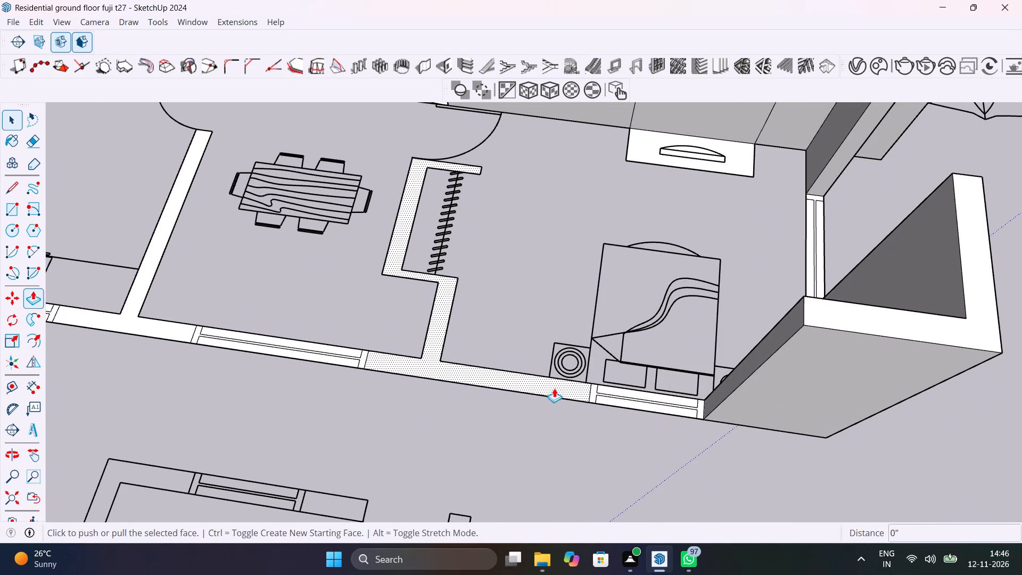
{"action": "left_click", "coordinate": [554, 388]}
{"action": "scroll", "coordinate": [561, 326], "scroll_direction": "down", "scroll_amount": 7}
{"action": "left_click", "coordinate": [704, 317]}
{"action": "key", "text": "space"}
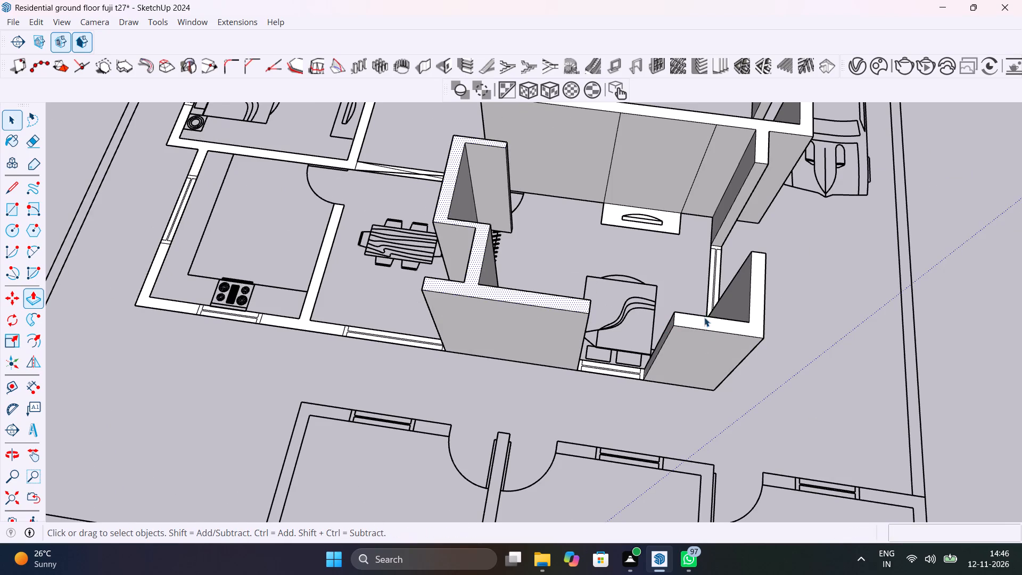
Extrude the T-shaped wall between the kitchen and dining area up 10', level with the adjacent raised wall.
{"action": "scroll", "coordinate": [319, 334], "scroll_direction": "up", "scroll_amount": 5}
{"action": "left_click", "coordinate": [325, 324]}
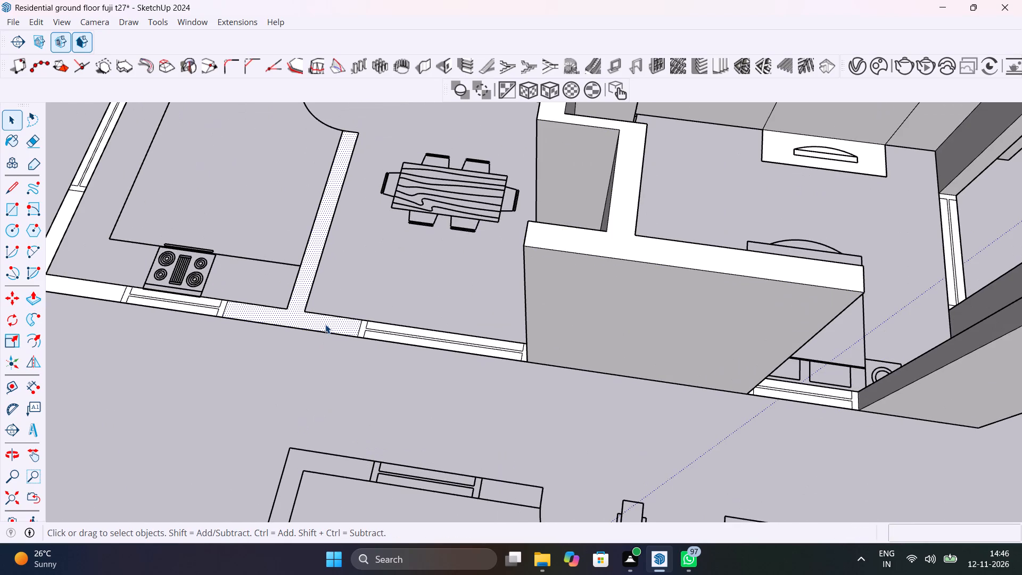
{"action": "key", "text": "p"}
{"action": "left_click", "coordinate": [325, 324]}
{"action": "scroll", "coordinate": [354, 260], "scroll_direction": "down", "scroll_amount": 7}
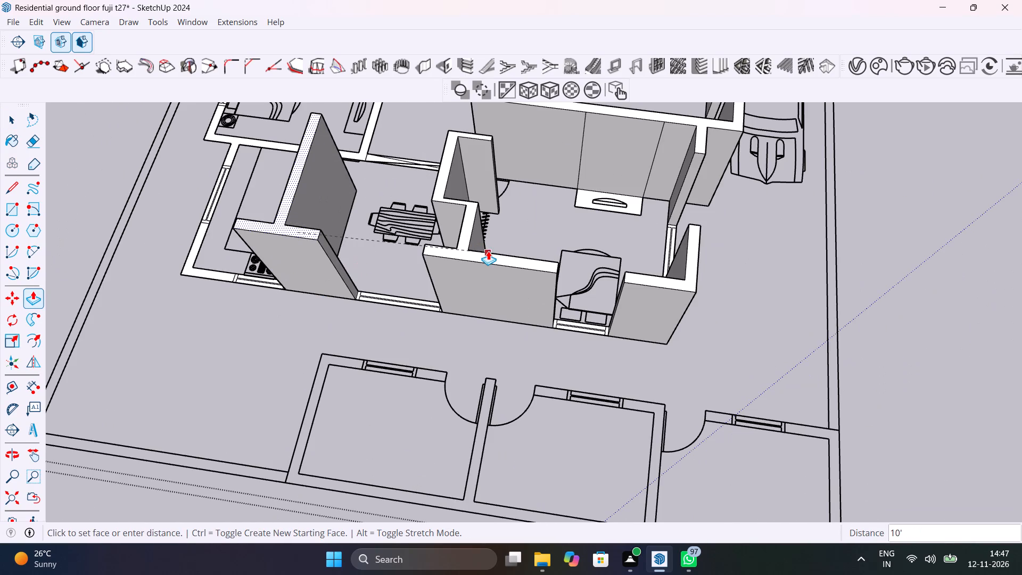
{"action": "left_click", "coordinate": [494, 260]}
{"action": "key", "text": "space"}
Extrude the kitchen's L-shaped outer corner wall beside the stove up 10' and save the model.
{"action": "middle_click_drag", "start_coordinate": [258, 274], "coordinate": [469, 422], "text": "shift"}
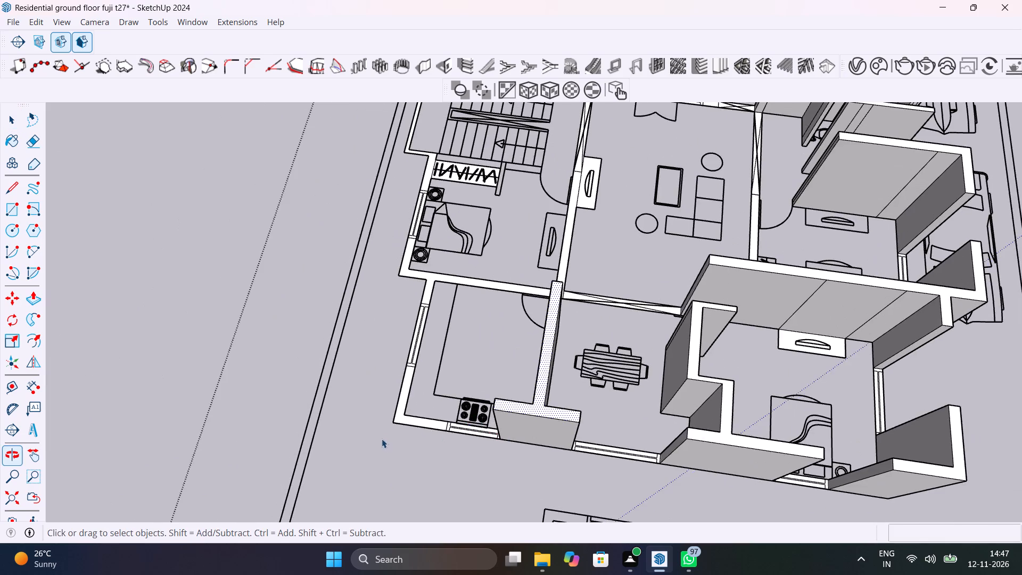
{"action": "scroll", "coordinate": [384, 432], "scroll_direction": "up", "scroll_amount": 5}
{"action": "left_click", "coordinate": [426, 420]}
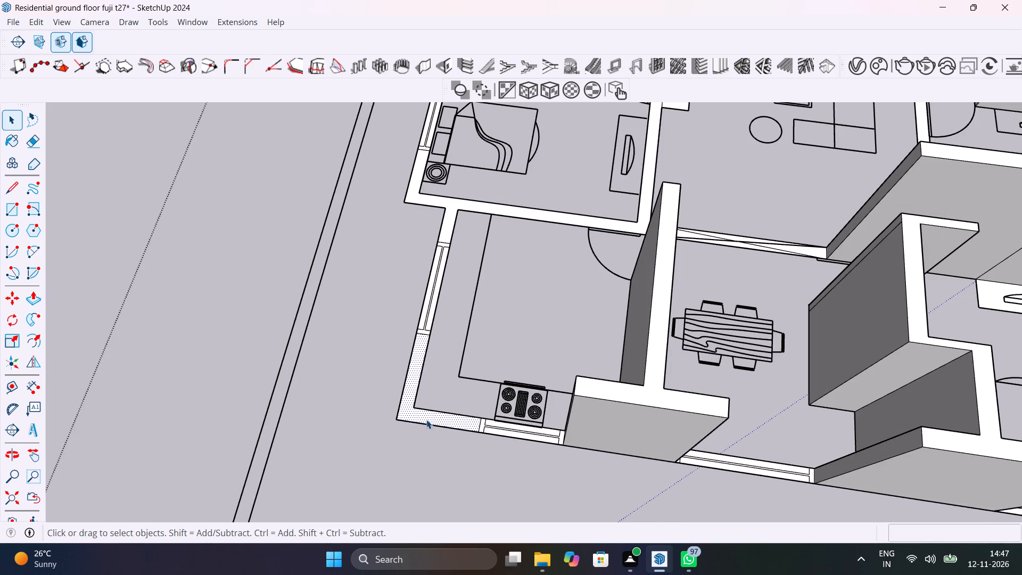
{"action": "key", "text": "p"}
{"action": "left_click", "coordinate": [426, 414]}
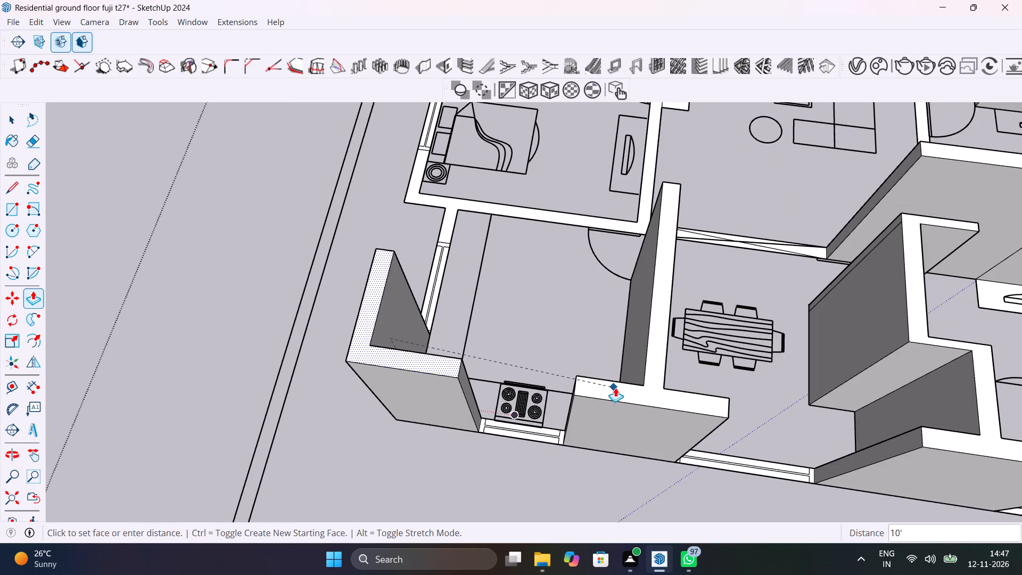
{"action": "left_click", "coordinate": [619, 389]}
{"action": "key", "text": "ctrl+s"}
Extrude the connected wall between the kitchen and the stair-side bedroom, including its outer corner, up 10' and save the model.
{"action": "scroll", "coordinate": [440, 272], "scroll_direction": "up", "scroll_amount": 4}
{"action": "middle_click_drag", "start_coordinate": [473, 357], "coordinate": [816, 347]}
{"action": "scroll", "coordinate": [301, 378], "scroll_direction": "down", "scroll_amount": 6}
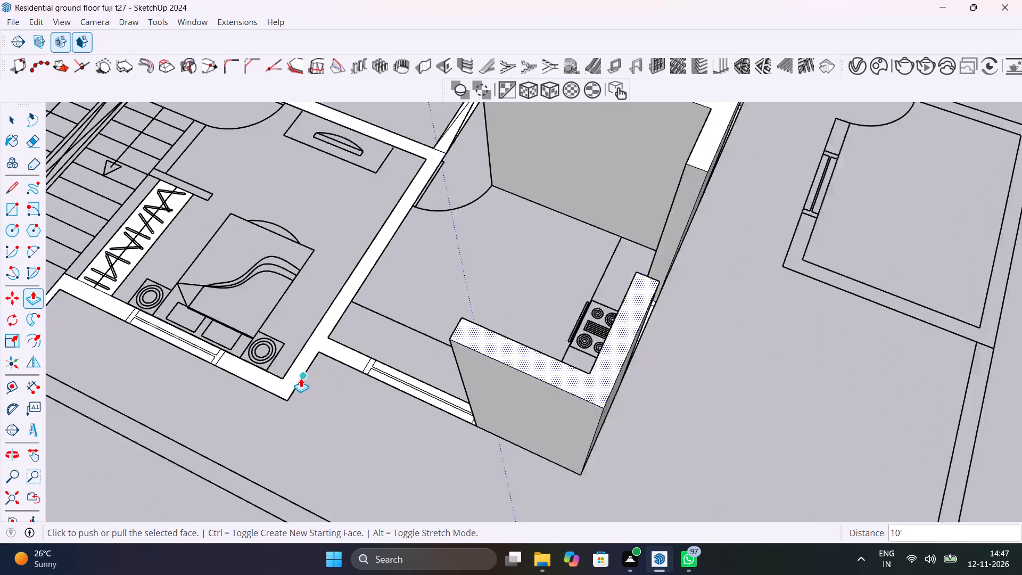
{"action": "key", "text": "space"}
{"action": "left_click", "coordinate": [315, 349]}
{"action": "key", "text": "p"}
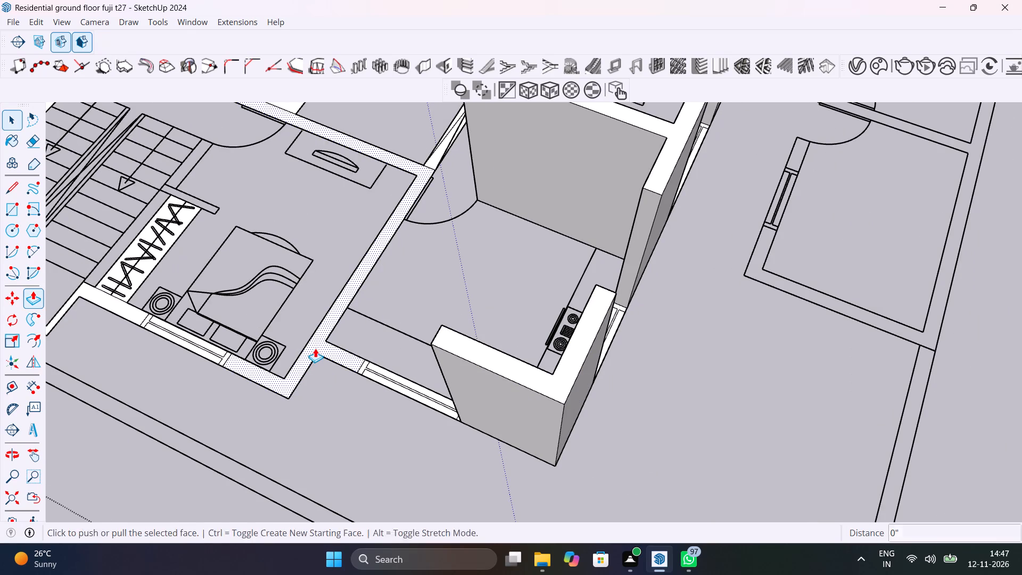
{"action": "left_click", "coordinate": [315, 348]}
{"action": "scroll", "coordinate": [325, 284], "scroll_direction": "down", "scroll_amount": 10}
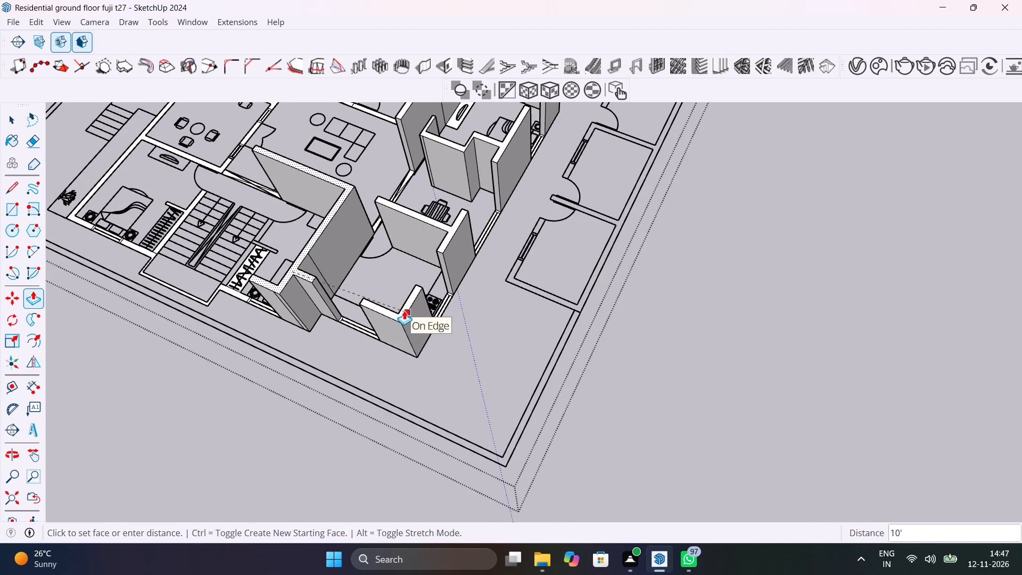
{"action": "left_click", "coordinate": [404, 310]}
{"action": "key", "text": "space"}
{"action": "key", "text": "ctrl+s"}
Delete the two leftover white faces inside the wardrobe between the staircase and the bedroom.
{"action": "scroll", "coordinate": [359, 356], "scroll_direction": "down", "scroll_amount": 4}
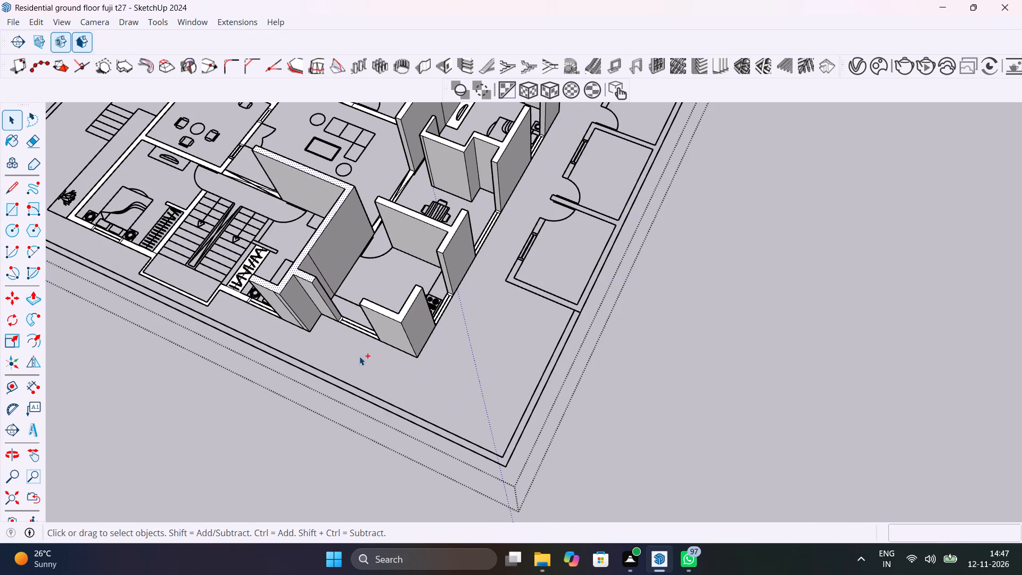
{"action": "scroll", "coordinate": [359, 356], "scroll_direction": "down", "scroll_amount": 5}
{"action": "middle_click_drag", "start_coordinate": [291, 356], "coordinate": [611, 425], "text": "shift"}
{"action": "scroll", "coordinate": [579, 396], "scroll_direction": "up", "scroll_amount": 8}
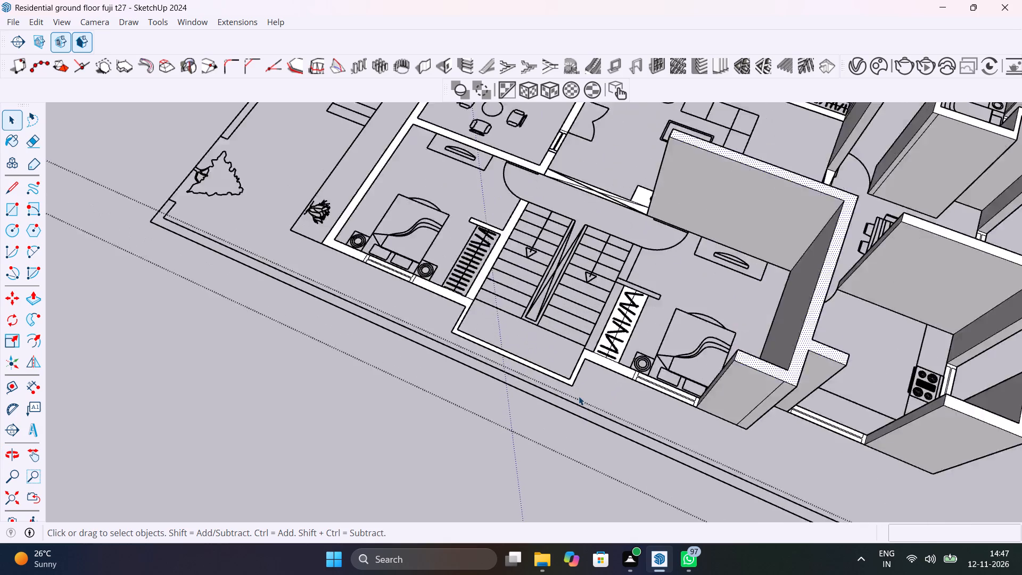
{"action": "scroll", "coordinate": [579, 396], "scroll_direction": "up", "scroll_amount": 11}
{"action": "left_click", "coordinate": [695, 264]}
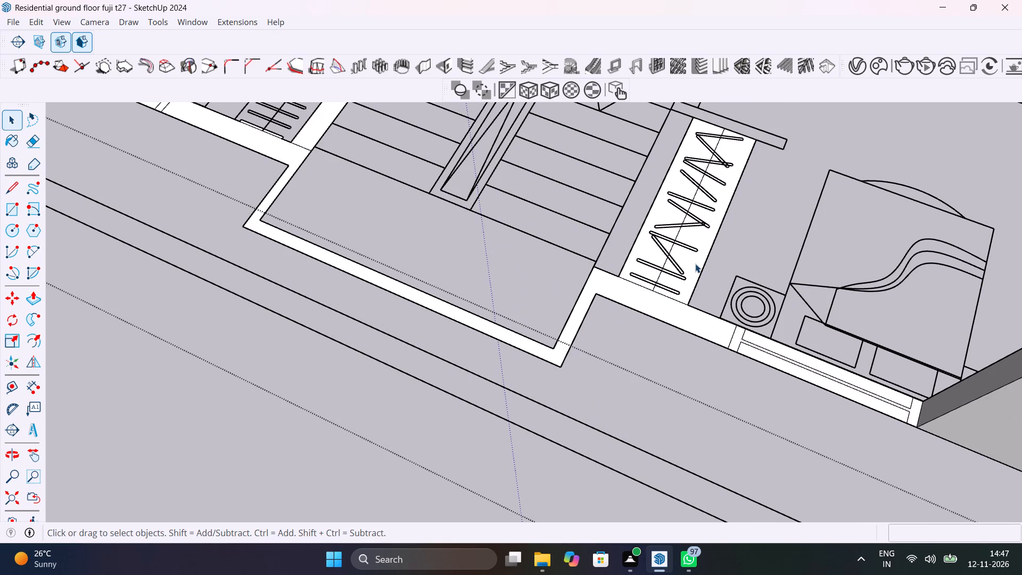
{"action": "key", "text": "Delete"}
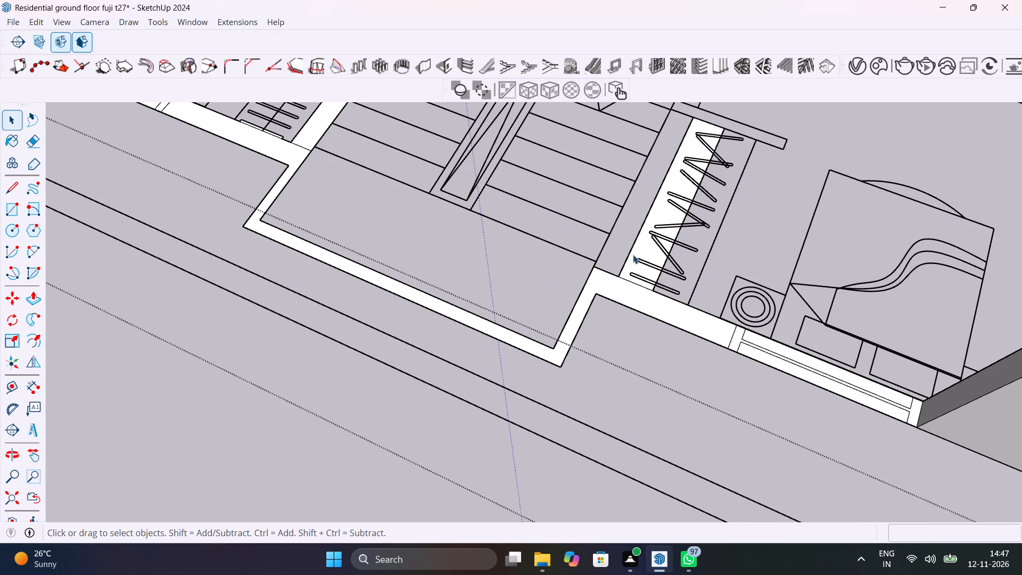
{"action": "left_click", "coordinate": [638, 251]}
{"action": "key", "text": "Delete"}
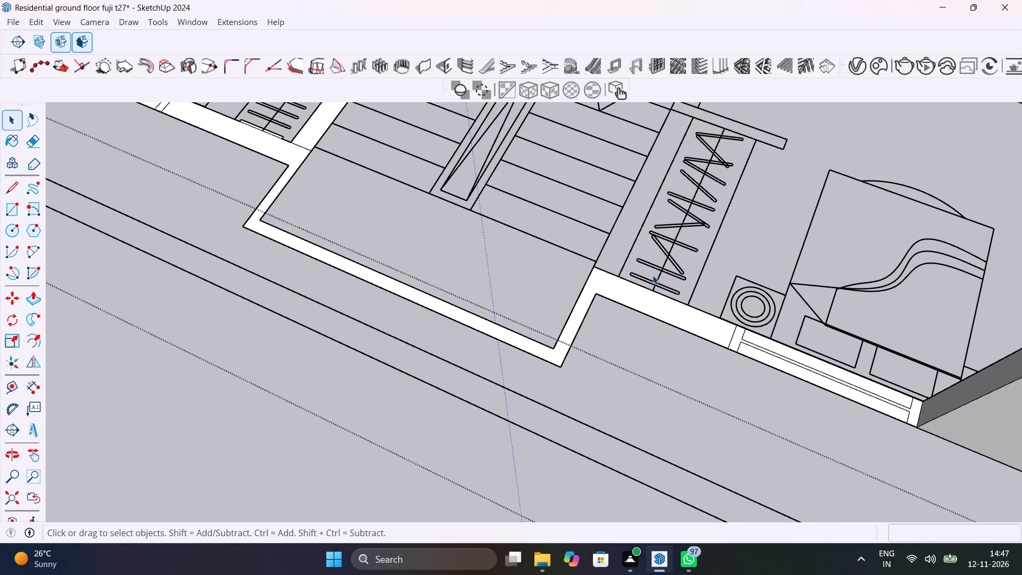
Extrude the projecting outer wall around the staircase, including its adjoining bedroom wall segments, up 10' and save the model.
{"action": "left_click", "coordinate": [706, 331]}
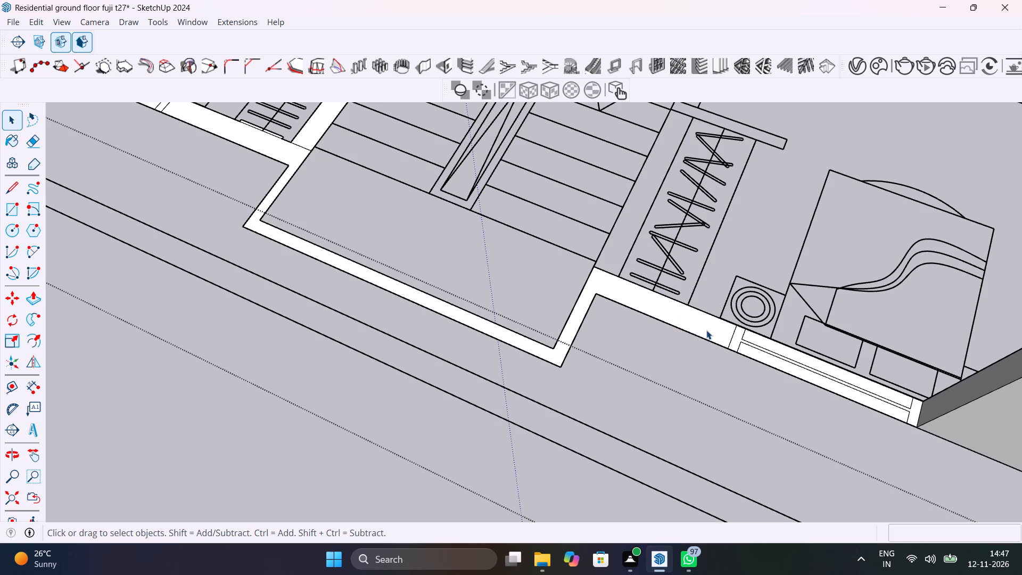
{"action": "key", "text": "p"}
{"action": "left_click", "coordinate": [706, 331]}
{"action": "scroll", "coordinate": [703, 261], "scroll_direction": "down", "scroll_amount": 10}
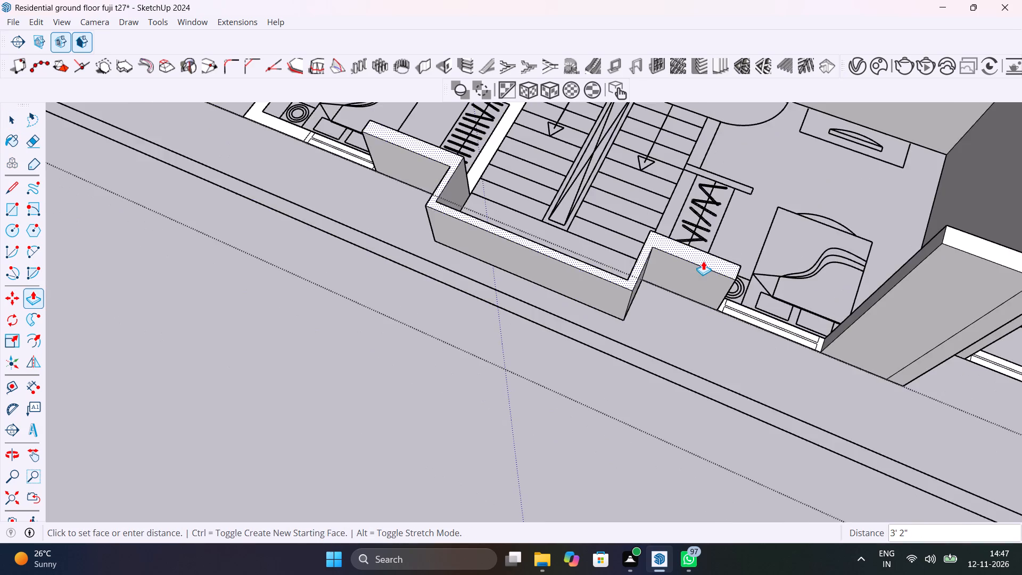
{"action": "scroll", "coordinate": [703, 261], "scroll_direction": "down", "scroll_amount": 2}
{"action": "left_click", "coordinate": [845, 252]}
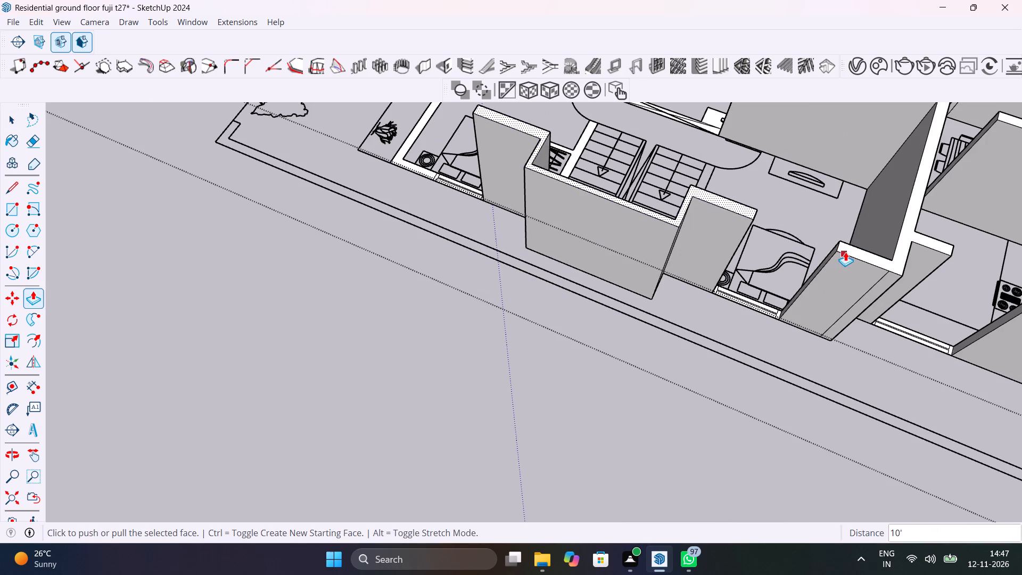
{"action": "key", "text": "ctrl+s"}
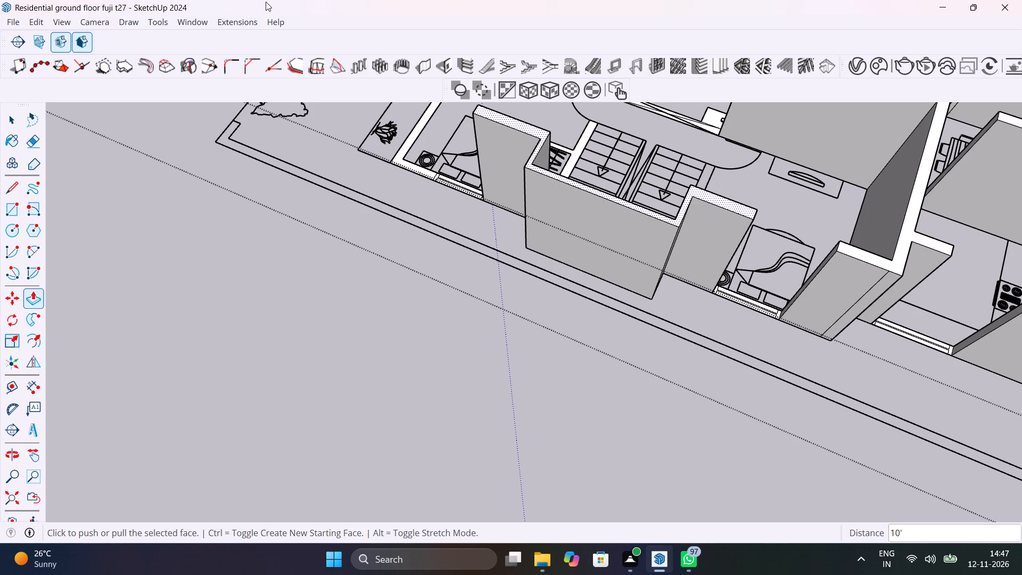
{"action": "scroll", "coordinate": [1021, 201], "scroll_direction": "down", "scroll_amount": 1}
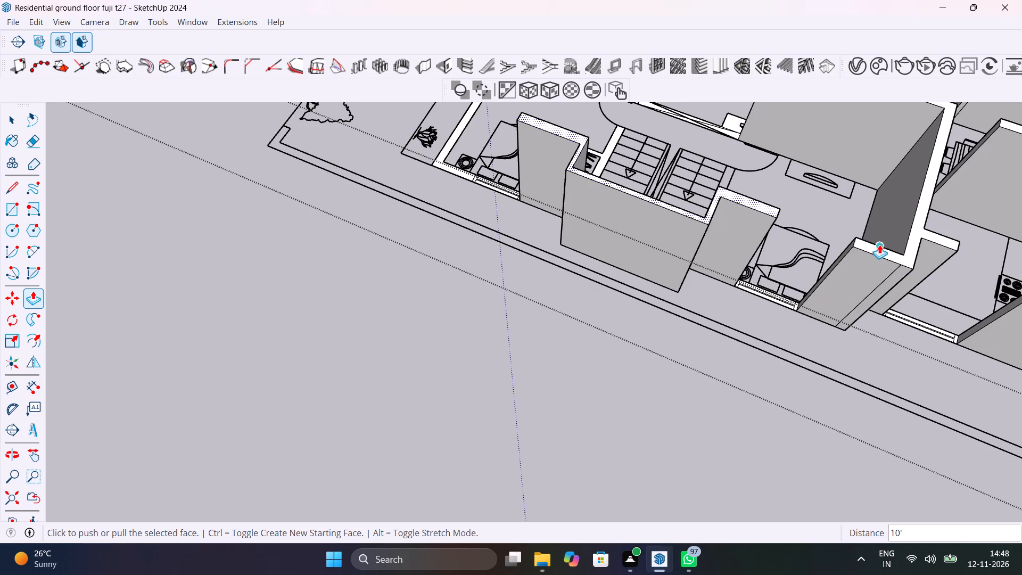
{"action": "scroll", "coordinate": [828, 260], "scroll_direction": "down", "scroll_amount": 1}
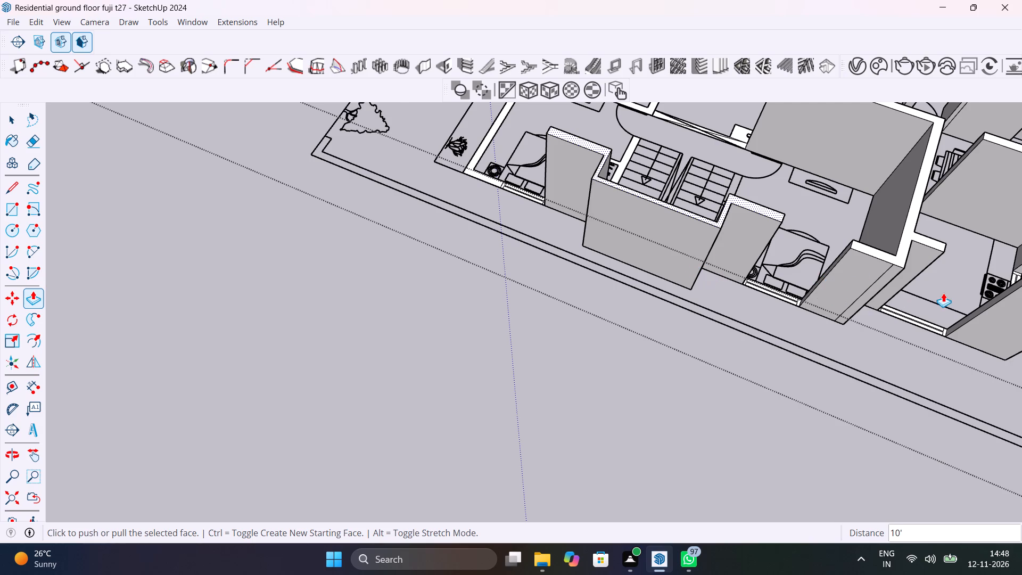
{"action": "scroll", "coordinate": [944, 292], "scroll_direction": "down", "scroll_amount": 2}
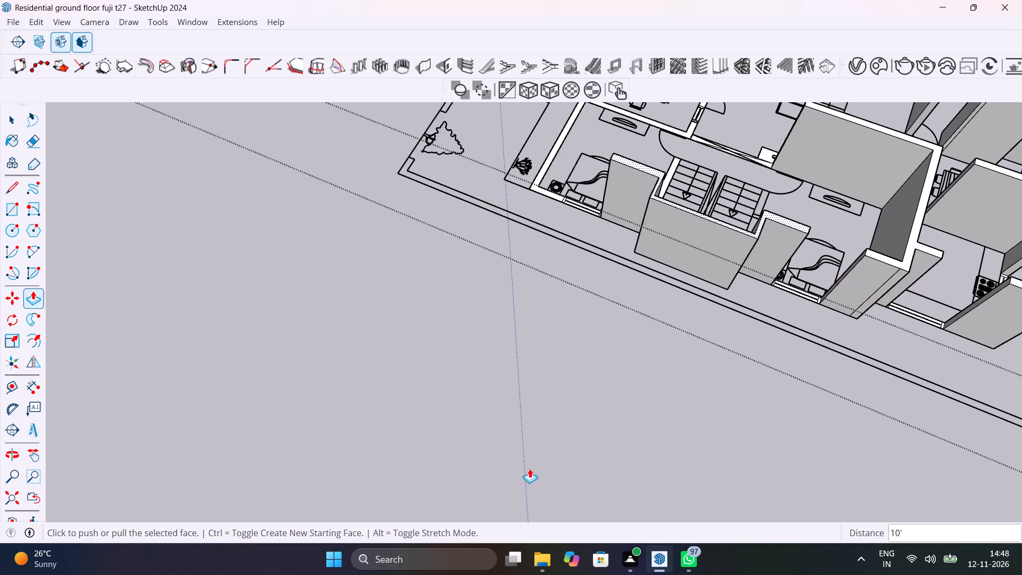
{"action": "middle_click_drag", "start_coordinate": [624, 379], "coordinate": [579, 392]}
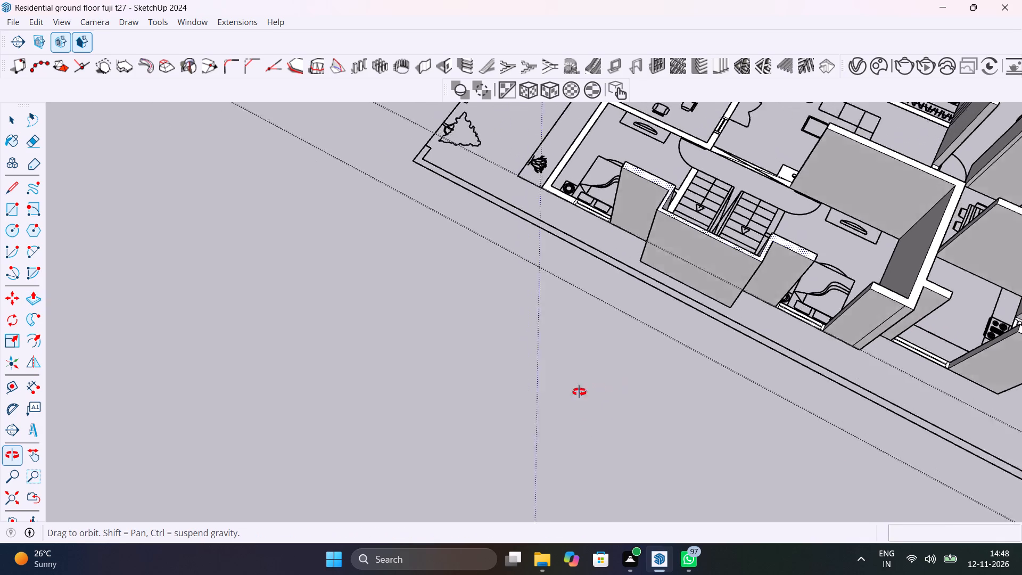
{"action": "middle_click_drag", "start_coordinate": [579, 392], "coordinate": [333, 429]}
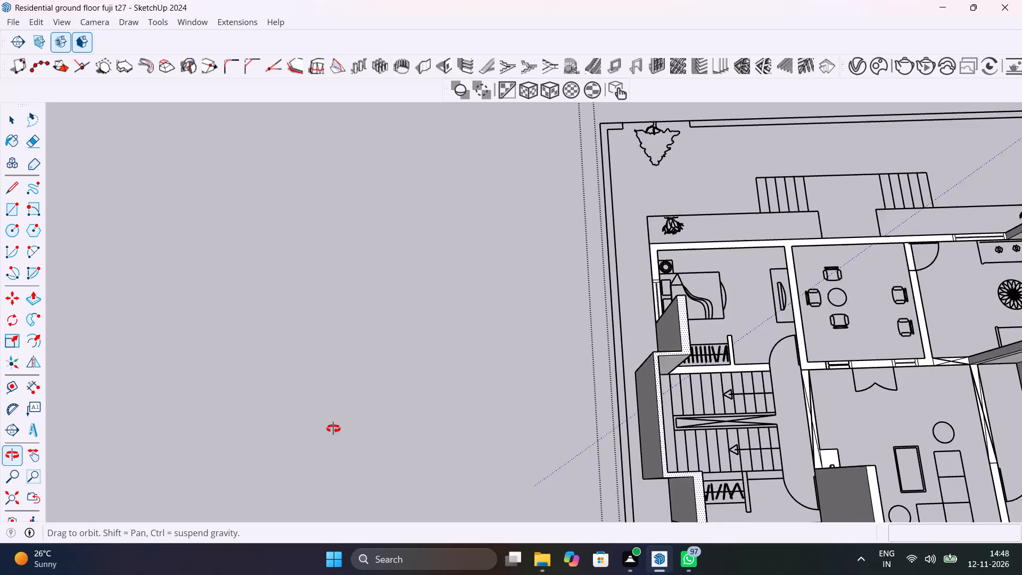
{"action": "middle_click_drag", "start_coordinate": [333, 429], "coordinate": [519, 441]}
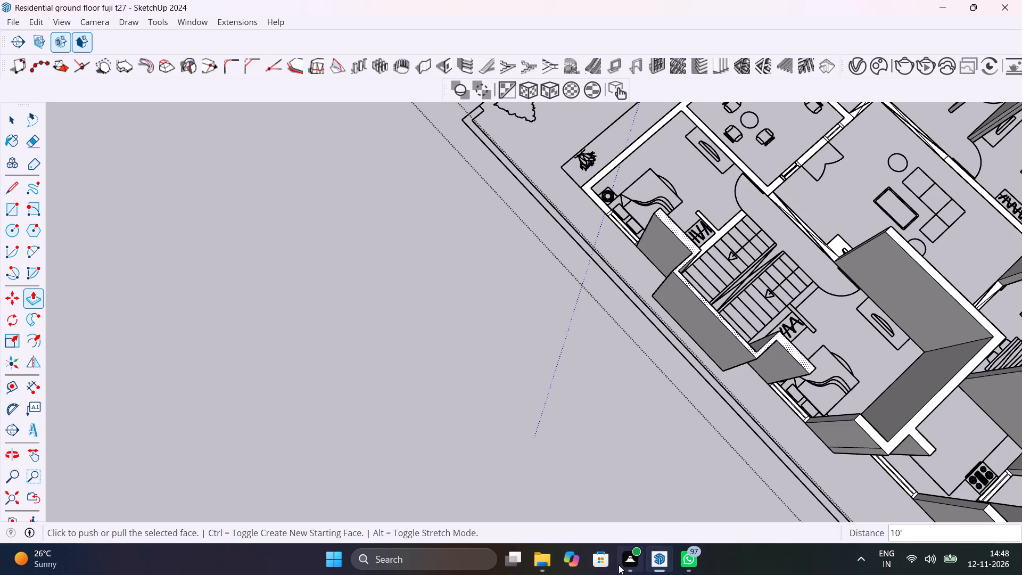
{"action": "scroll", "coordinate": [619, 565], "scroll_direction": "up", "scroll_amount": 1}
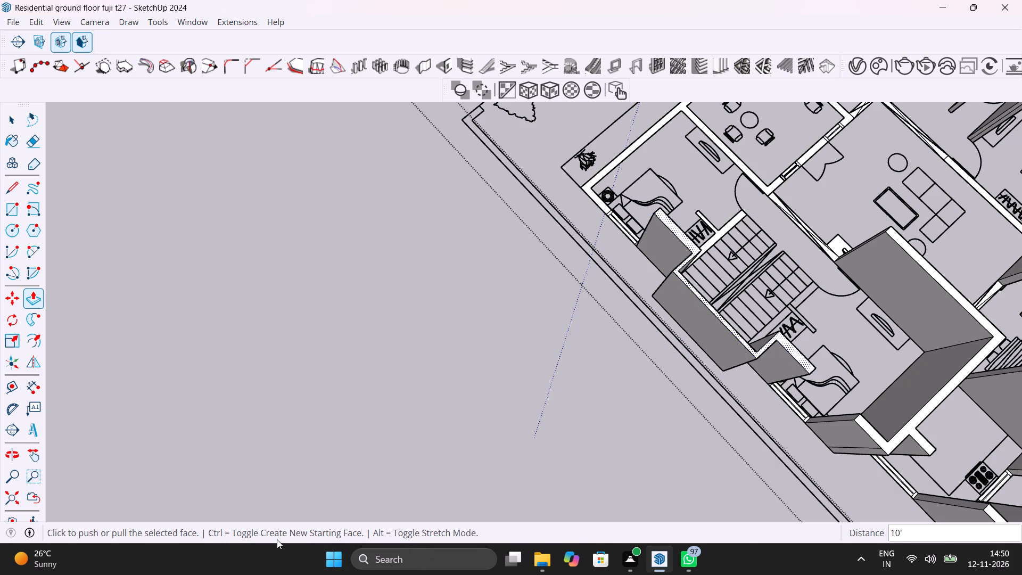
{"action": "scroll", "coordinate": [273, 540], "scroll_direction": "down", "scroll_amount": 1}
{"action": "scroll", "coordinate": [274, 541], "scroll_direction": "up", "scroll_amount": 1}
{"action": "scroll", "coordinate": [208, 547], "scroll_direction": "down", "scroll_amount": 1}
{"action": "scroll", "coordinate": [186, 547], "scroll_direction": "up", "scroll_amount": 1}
Save the model and extrude the outer corner wall of the bedroom beside the planting bed, with its connected walls, up 10'.
{"action": "scroll", "coordinate": [191, 283], "scroll_direction": "down", "scroll_amount": 1}
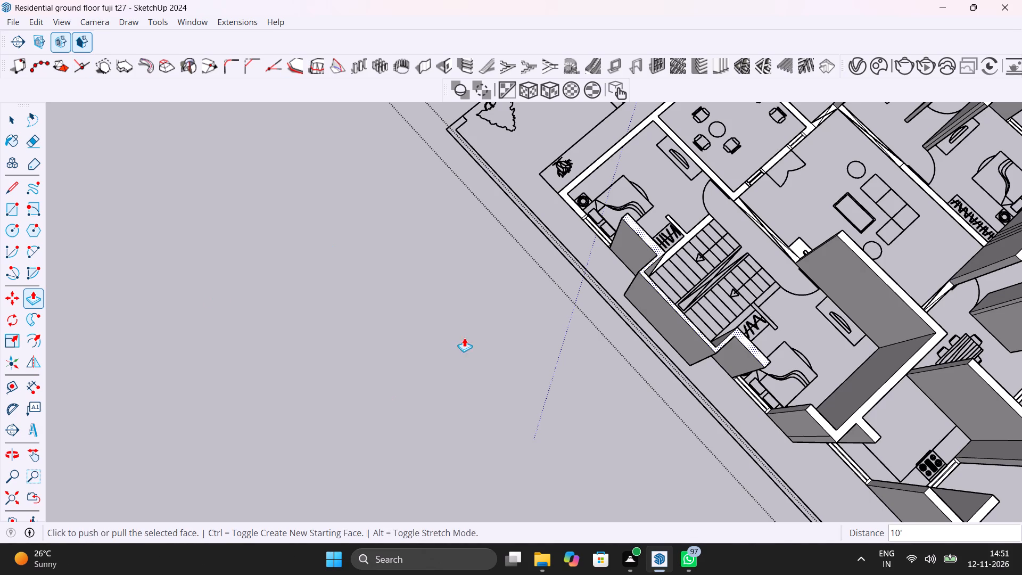
{"action": "scroll", "coordinate": [671, 376], "scroll_direction": "down", "scroll_amount": 7}
{"action": "middle_click_drag", "start_coordinate": [679, 386], "coordinate": [713, 283]}
{"action": "scroll", "coordinate": [653, 285], "scroll_direction": "up", "scroll_amount": 6}
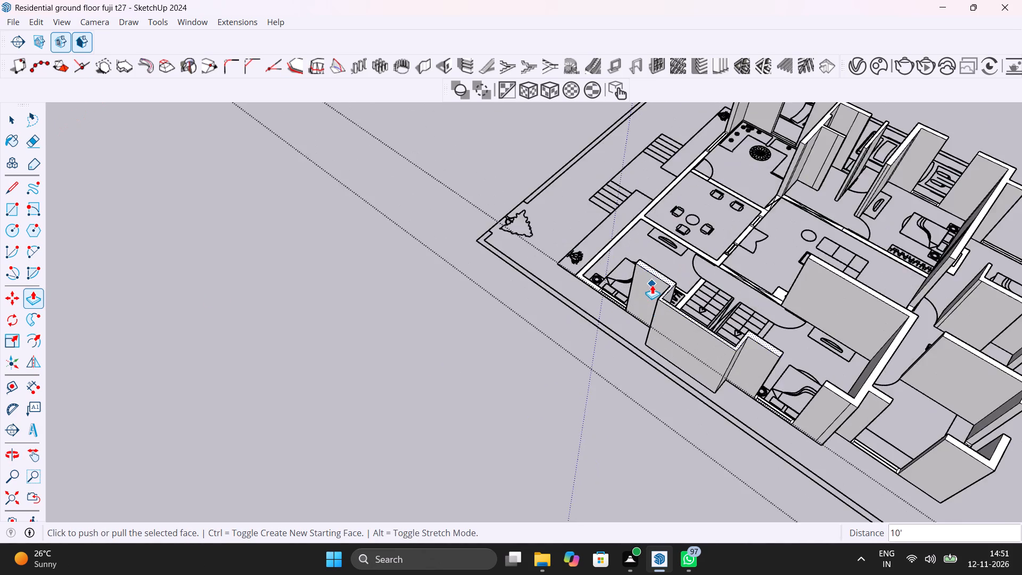
{"action": "scroll", "coordinate": [652, 285], "scroll_direction": "up", "scroll_amount": 10}
{"action": "middle_click_drag", "start_coordinate": [652, 290], "coordinate": [733, 347]}
{"action": "key", "text": "ctrl+s"}
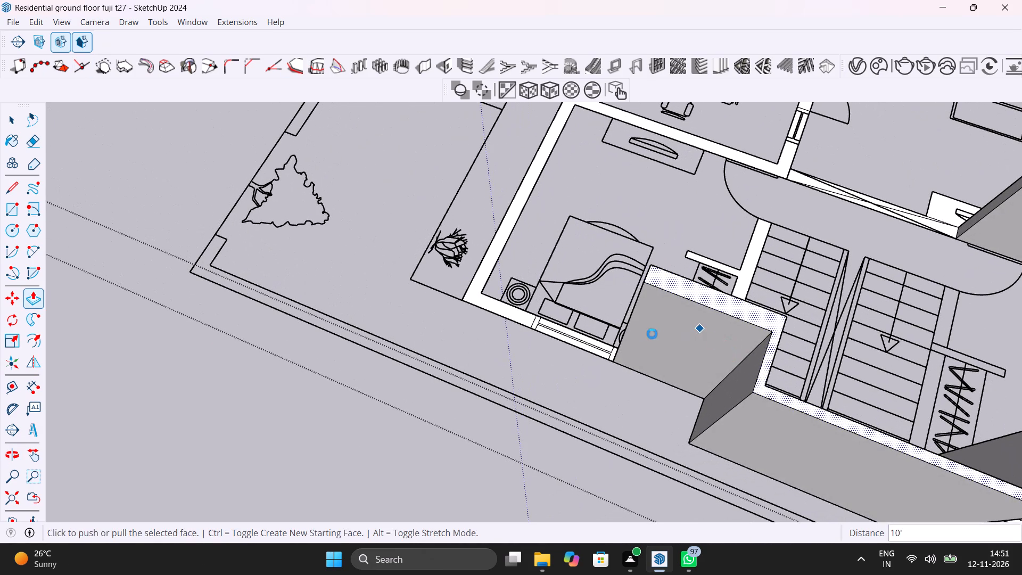
{"action": "scroll", "coordinate": [528, 331], "scroll_direction": "up", "scroll_amount": 6}
{"action": "key", "text": "space"}
{"action": "left_click", "coordinate": [517, 305]}
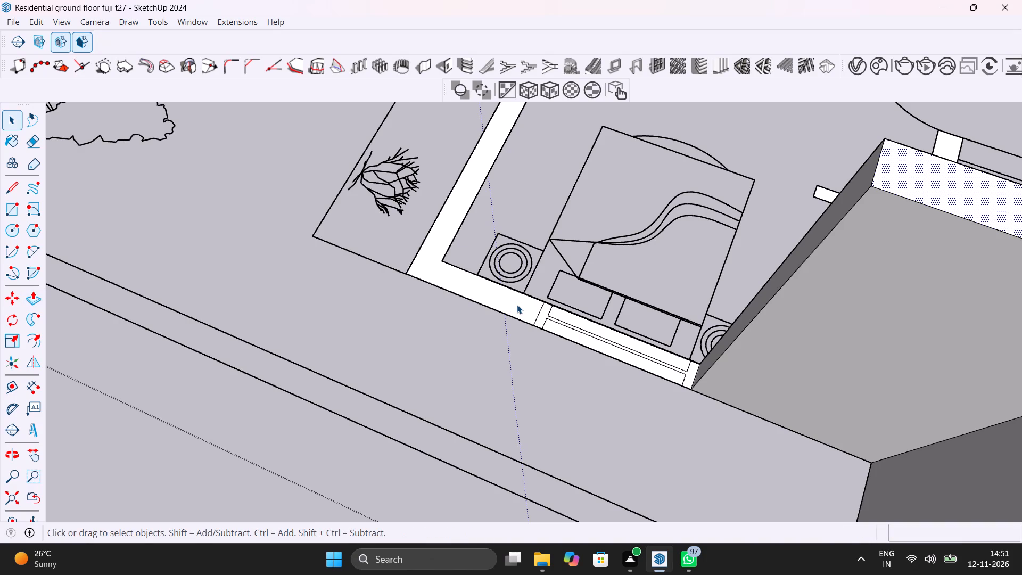
{"action": "key", "text": "p"}
{"action": "left_click", "coordinate": [517, 305]}
{"action": "scroll", "coordinate": [534, 281], "scroll_direction": "down", "scroll_amount": 4}
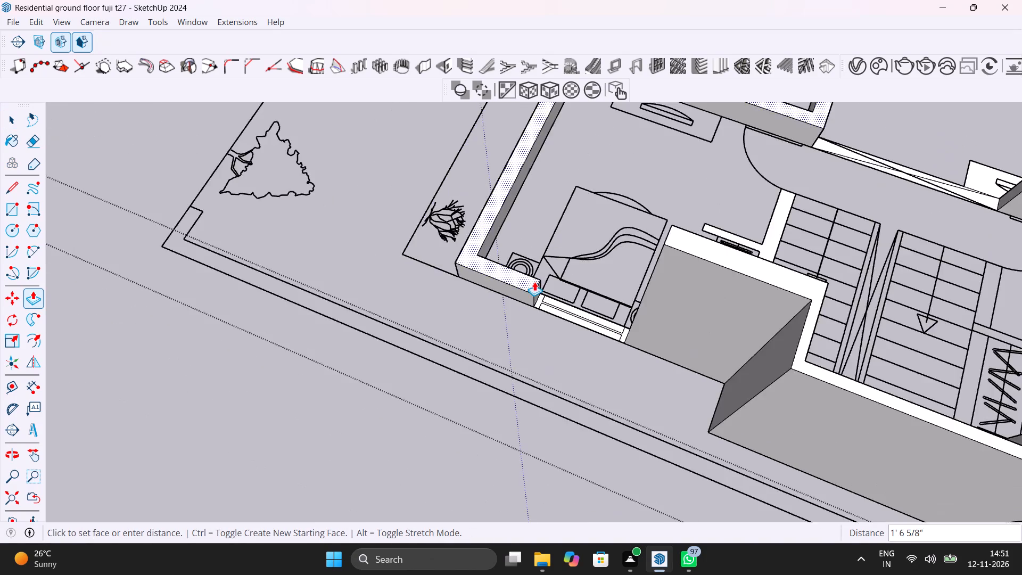
{"action": "scroll", "coordinate": [534, 282], "scroll_direction": "down", "scroll_amount": 6}
{"action": "left_click", "coordinate": [657, 265]}
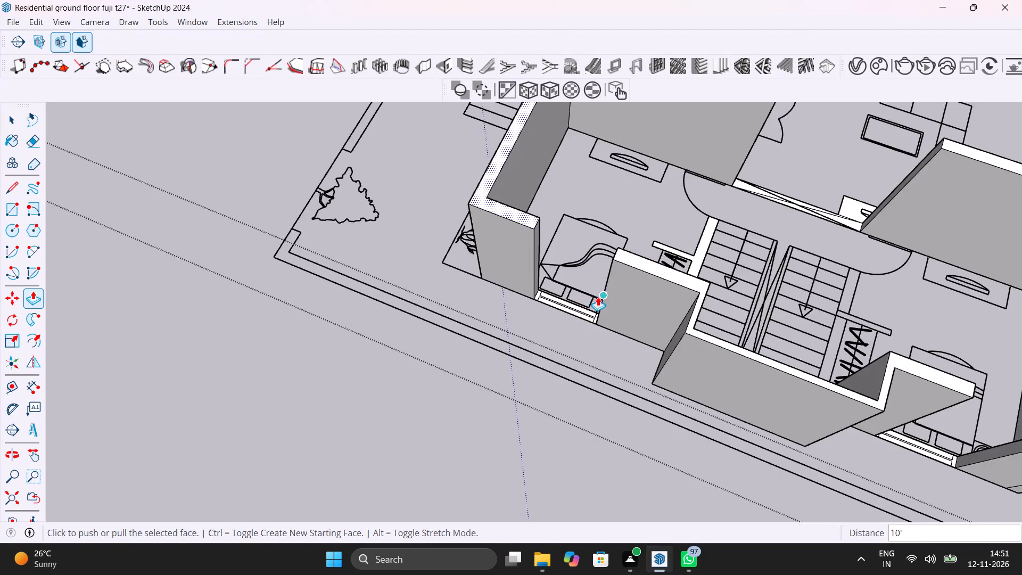
Save the model with its newly extruded bedroom corner walls.
{"action": "scroll", "coordinate": [598, 297], "scroll_direction": "down", "scroll_amount": 8}
{"action": "key", "text": "space"}
{"action": "middle_click_drag", "start_coordinate": [604, 306], "coordinate": [377, 360], "text": "shift"}
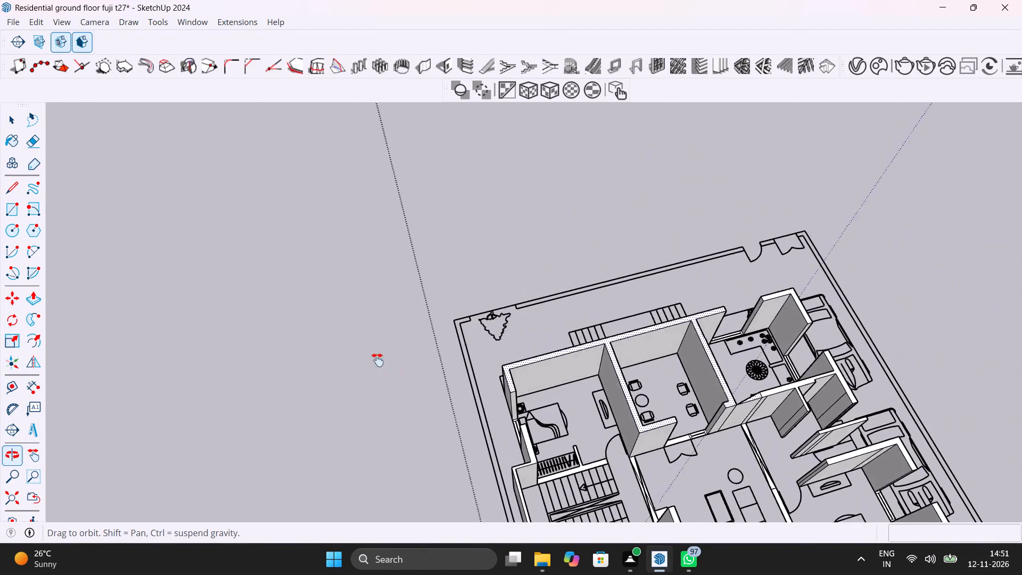
{"action": "middle_click_drag", "start_coordinate": [377, 360], "coordinate": [269, 298], "text": "shift"}
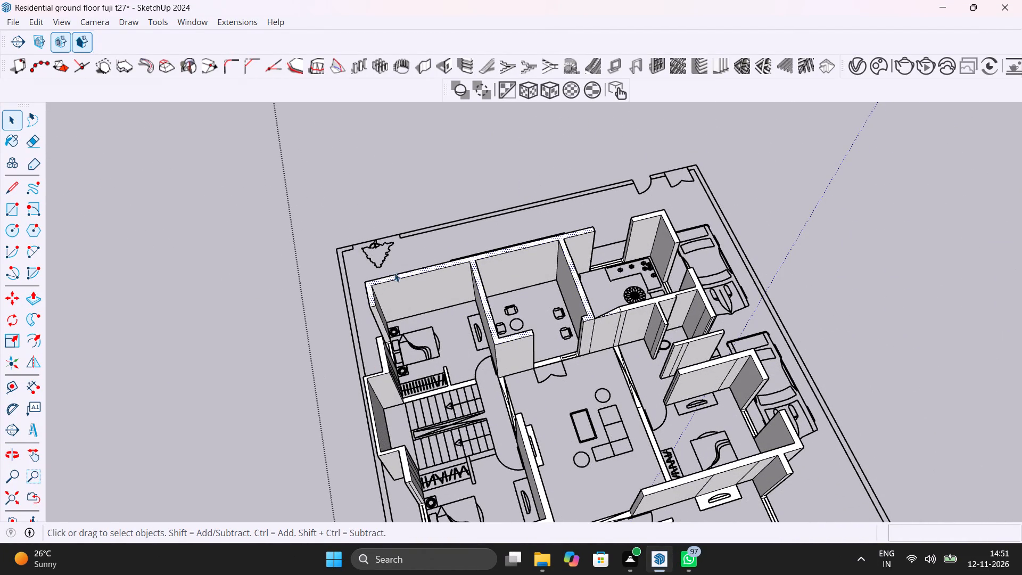
{"action": "key", "text": "ctrl+s"}
Extrude the wall between the staircase and the bedroom, including its wardrobe stub, up level with the adjoining walls and save the model.
{"action": "scroll", "coordinate": [499, 409], "scroll_direction": "up", "scroll_amount": 4}
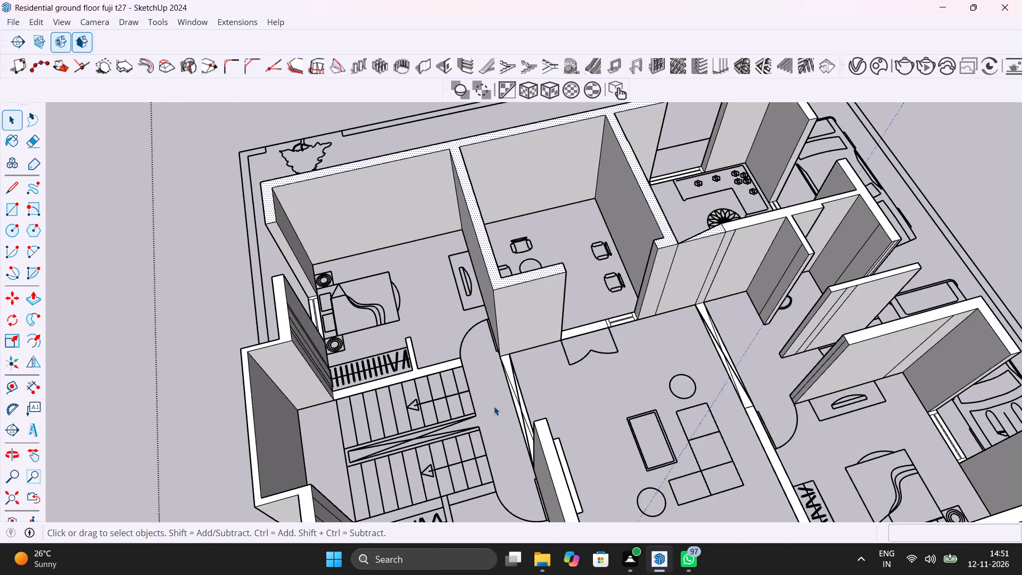
{"action": "scroll", "coordinate": [494, 406], "scroll_direction": "up", "scroll_amount": 6}
{"action": "middle_click_drag", "start_coordinate": [458, 404], "coordinate": [548, 417], "text": "shift"}
{"action": "scroll", "coordinate": [431, 371], "scroll_direction": "up", "scroll_amount": 10}
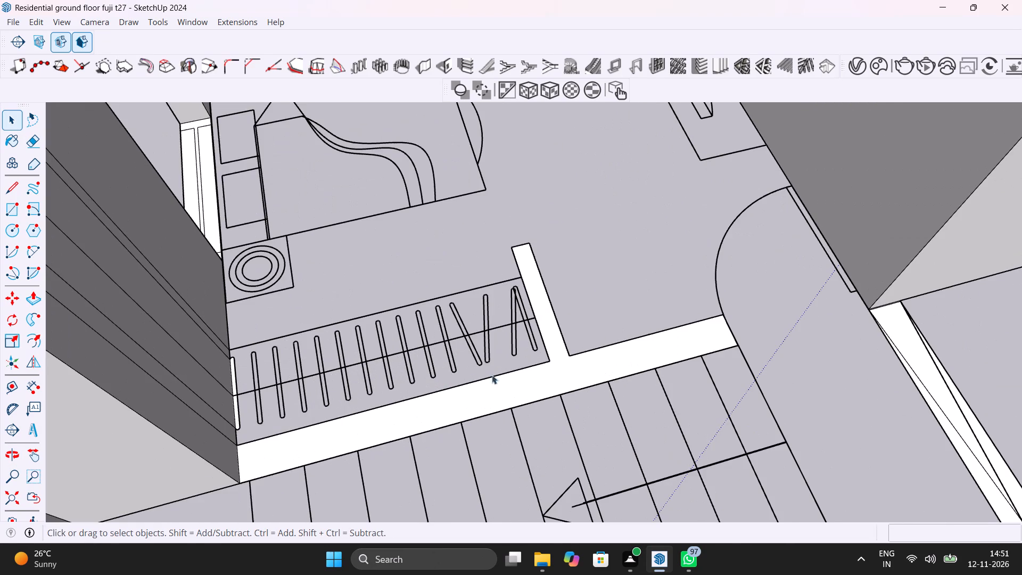
{"action": "left_click", "coordinate": [556, 383]}
{"action": "key", "text": "p"}
{"action": "left_click", "coordinate": [557, 383]}
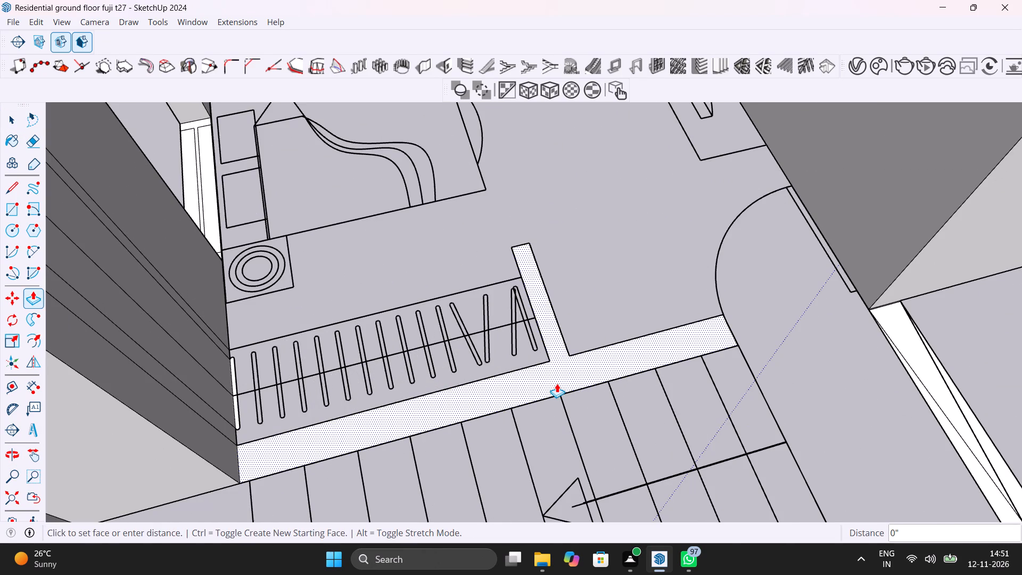
{"action": "scroll", "coordinate": [535, 324], "scroll_direction": "down", "scroll_amount": 6}
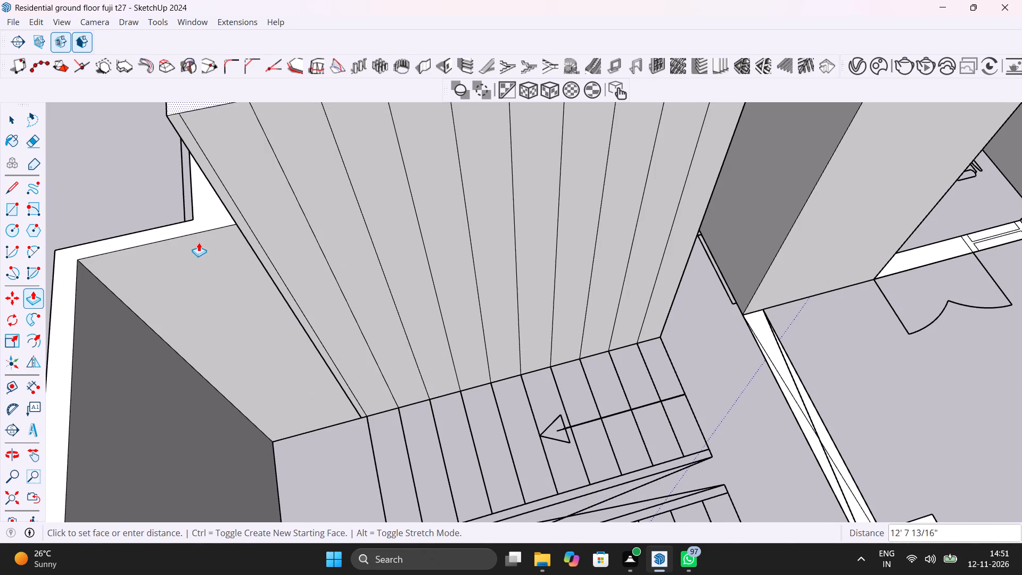
{"action": "left_click", "coordinate": [205, 226]}
{"action": "key", "text": "space"}
{"action": "scroll", "coordinate": [355, 371], "scroll_direction": "down", "scroll_amount": 7}
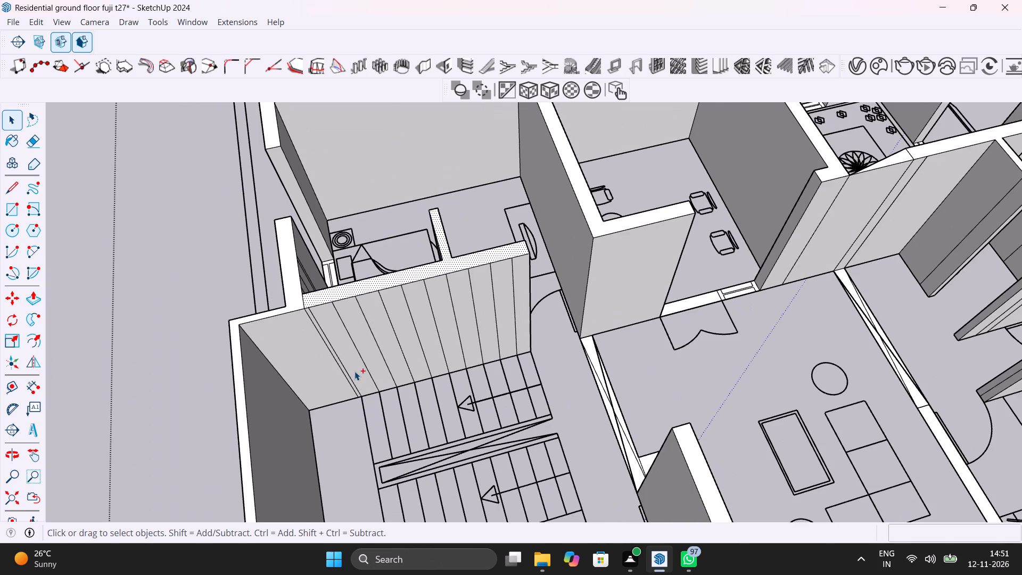
{"action": "key", "text": "ctrl+s"}
Examine the whole ground floor model from several sides for wall faces that are still flat or incomplete.
{"action": "scroll", "coordinate": [427, 398], "scroll_direction": "down", "scroll_amount": 7}
{"action": "middle_click_drag", "start_coordinate": [515, 459], "coordinate": [333, 471], "text": "shift"}
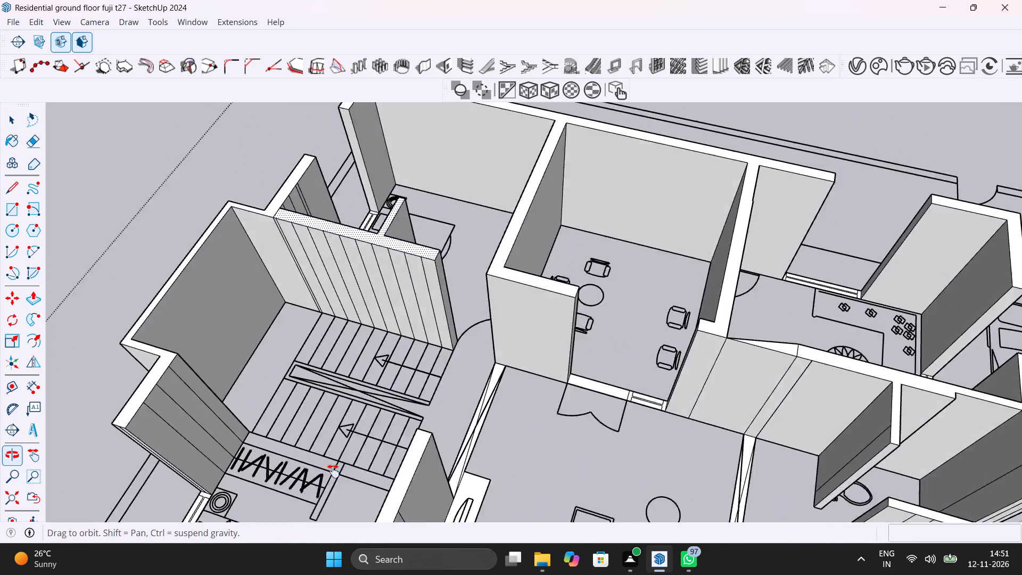
{"action": "middle_click_drag", "start_coordinate": [333, 471], "coordinate": [203, 445], "text": "shift"}
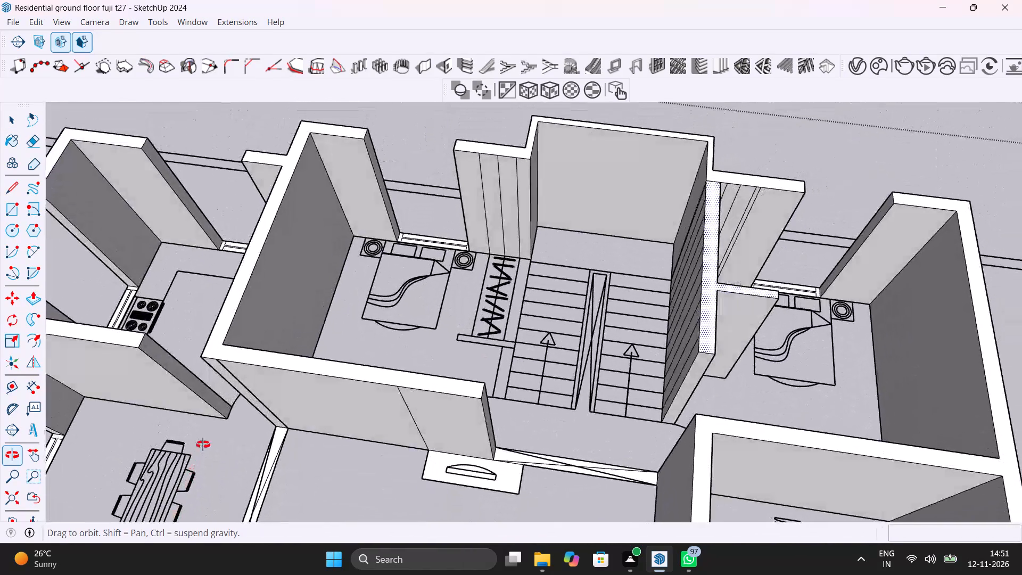
{"action": "middle_click_drag", "start_coordinate": [203, 445], "coordinate": [221, 430], "text": "shift"}
{"action": "scroll", "coordinate": [488, 476], "scroll_direction": "up", "scroll_amount": 5}
{"action": "middle_click_drag", "start_coordinate": [583, 489], "coordinate": [571, 446], "text": "shift"}
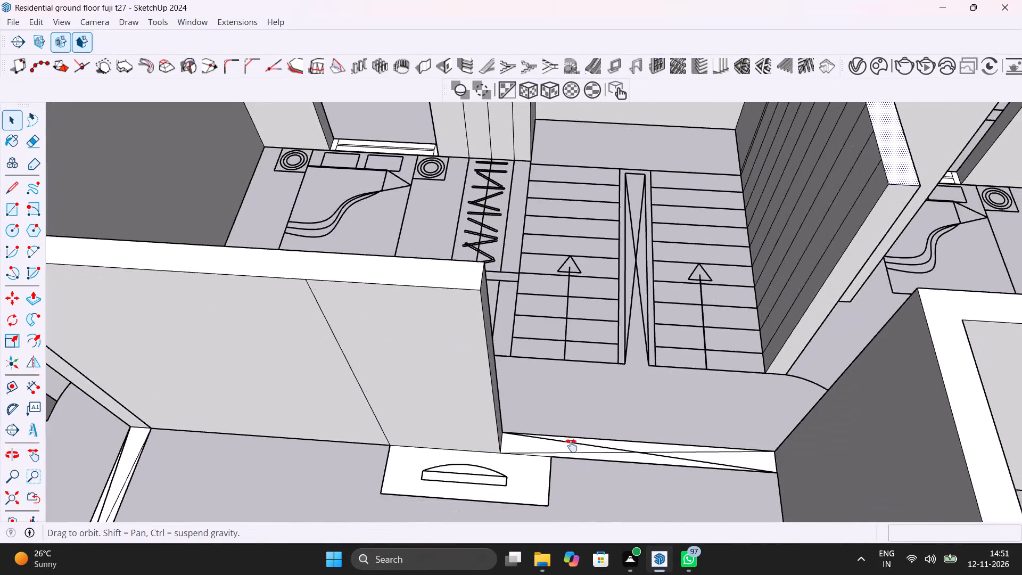
{"action": "middle_click_drag", "start_coordinate": [571, 446], "coordinate": [589, 382], "text": "shift"}
{"action": "scroll", "coordinate": [589, 382], "scroll_direction": "down", "scroll_amount": 10}
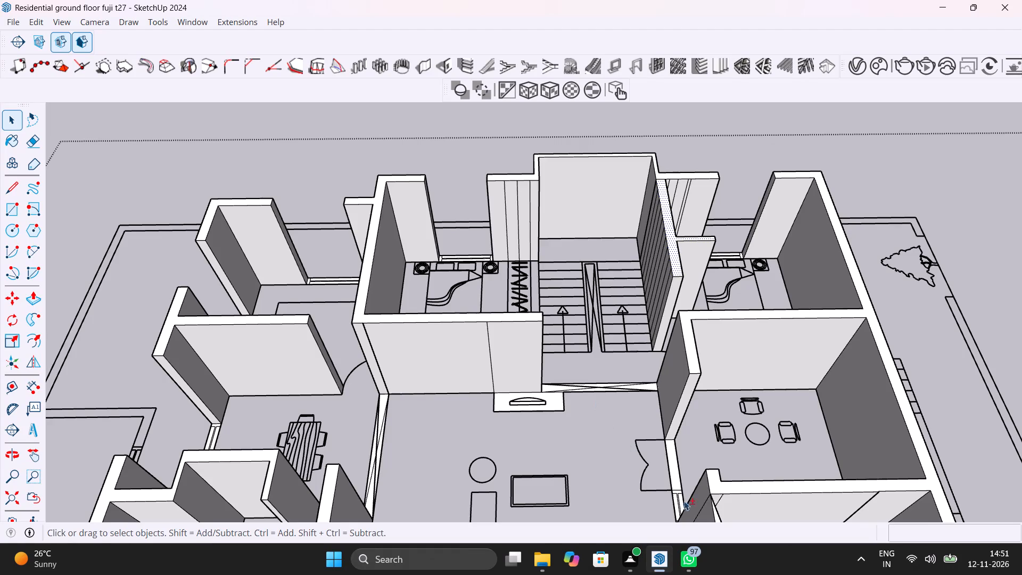
{"action": "middle_click_drag", "start_coordinate": [684, 501], "coordinate": [836, 395], "text": "shift"}
{"action": "scroll", "coordinate": [565, 458], "scroll_direction": "down", "scroll_amount": 6}
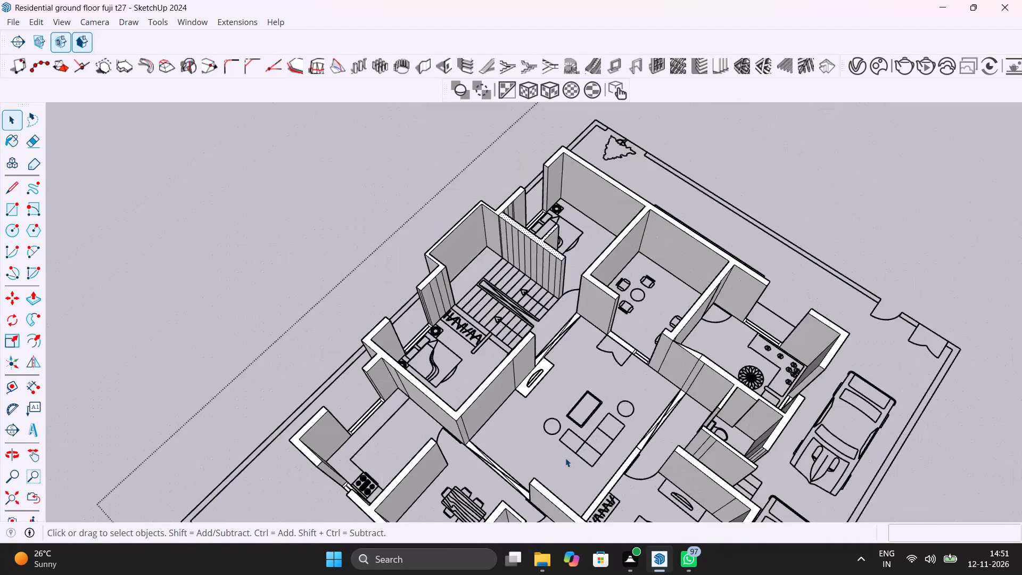
{"action": "middle_click_drag", "start_coordinate": [568, 494], "coordinate": [696, 261], "text": "shift"}
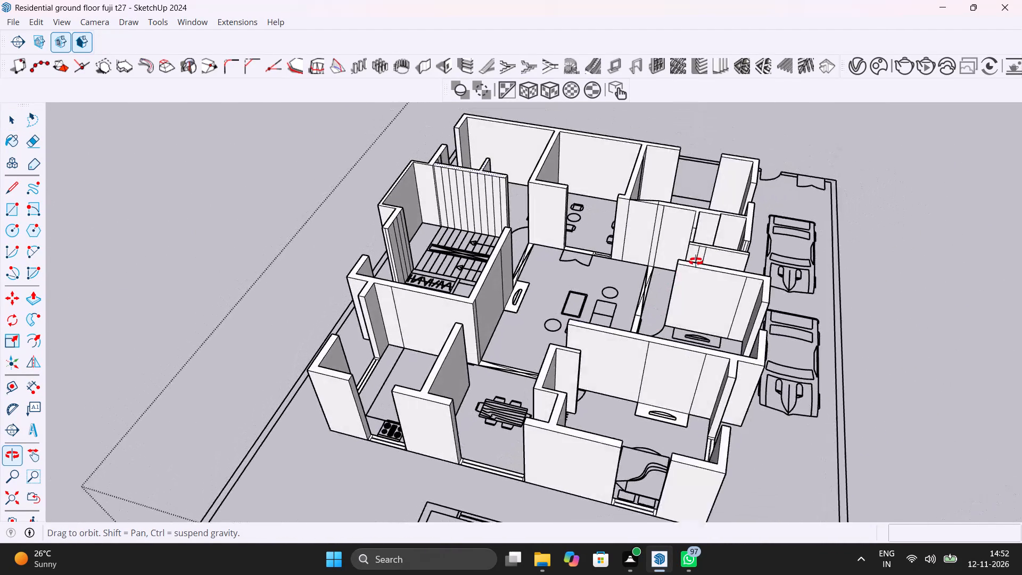
{"action": "middle_click_drag", "start_coordinate": [696, 261], "coordinate": [704, 253], "text": "shift"}
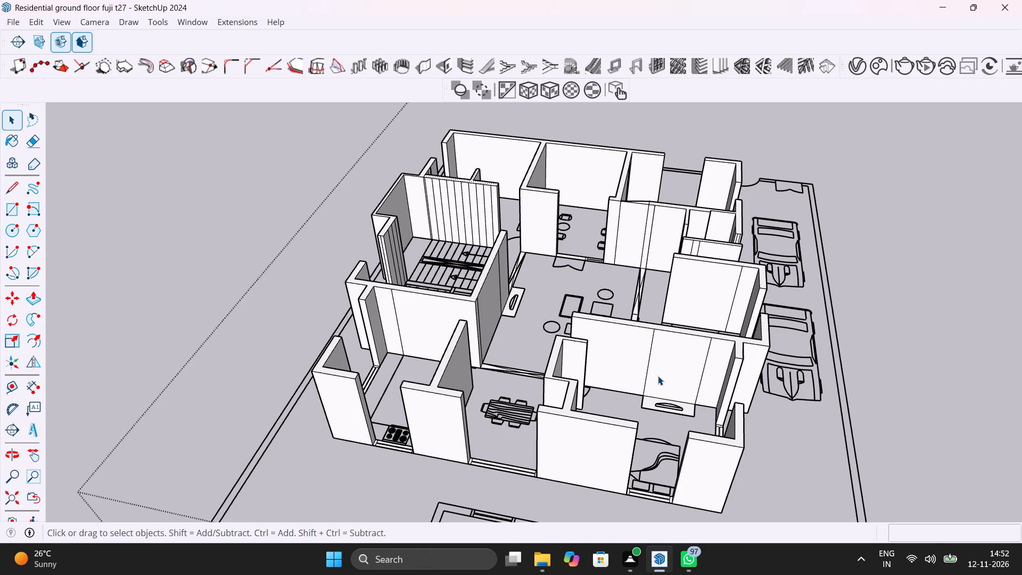
{"action": "scroll", "coordinate": [614, 265], "scroll_direction": "up", "scroll_amount": 2}
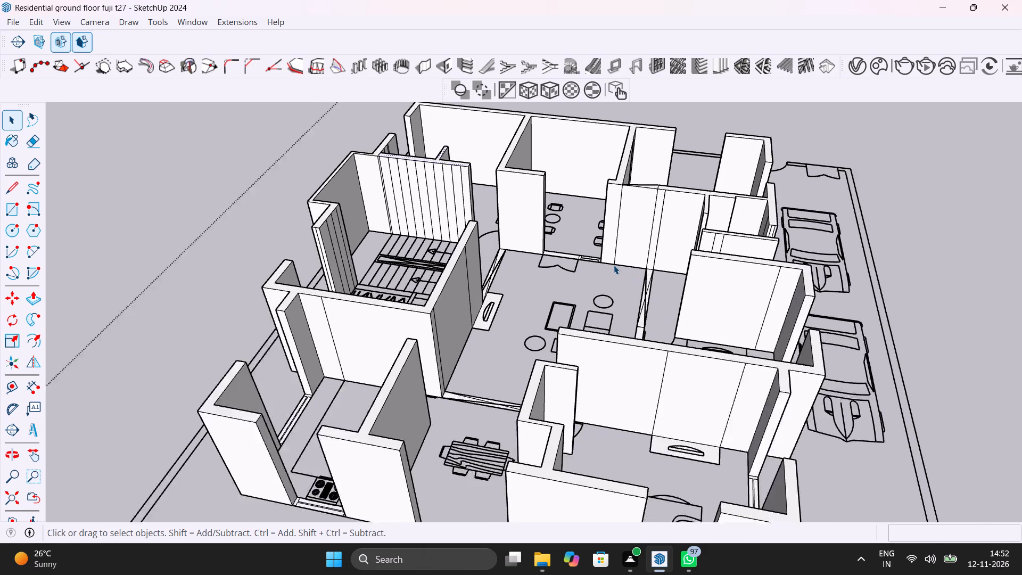
{"action": "scroll", "coordinate": [614, 265], "scroll_direction": "up", "scroll_amount": 1}
{"action": "middle_click_drag", "start_coordinate": [623, 265], "coordinate": [748, 492], "text": "shift"}
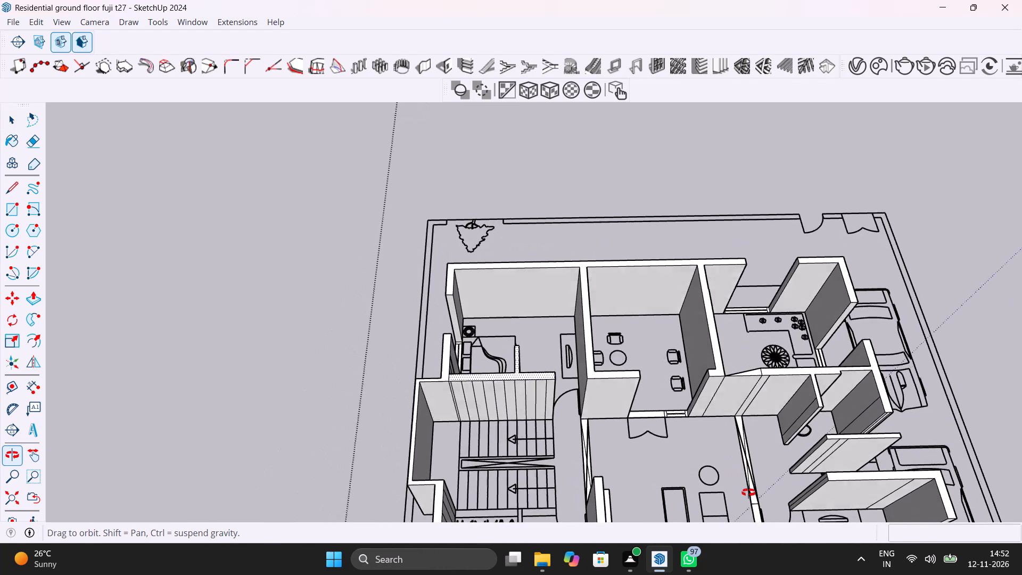
{"action": "middle_click_drag", "start_coordinate": [748, 492], "coordinate": [475, 497], "text": "shift"}
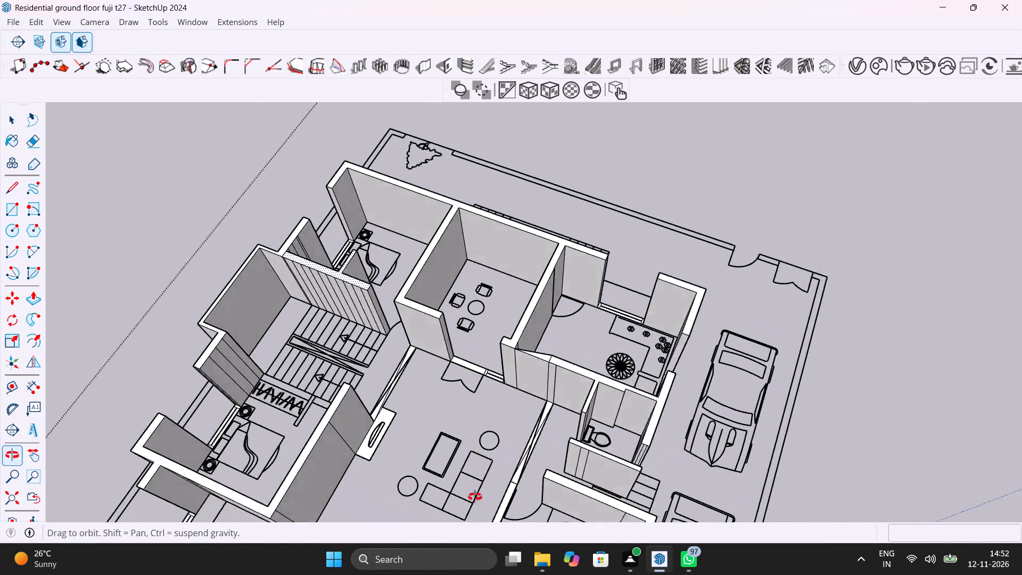
{"action": "middle_click_drag", "start_coordinate": [475, 497], "coordinate": [607, 574], "text": "shift"}
Extrude the leftover triangular floor face at the tapered wall between the living room and the counter room up 10'.
{"action": "scroll", "coordinate": [571, 399], "scroll_direction": "up", "scroll_amount": 2}
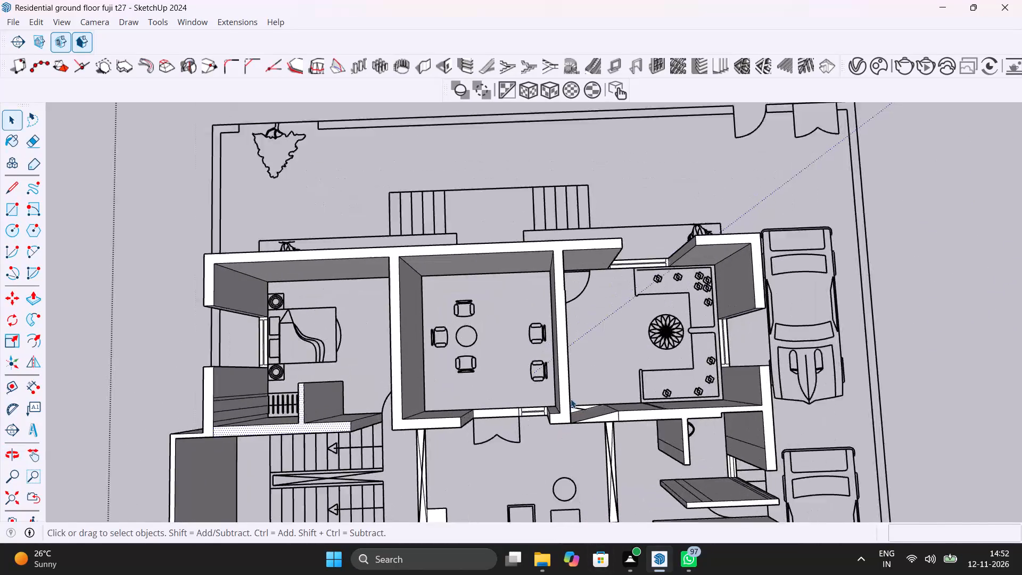
{"action": "scroll", "coordinate": [571, 399], "scroll_direction": "up", "scroll_amount": 15}
{"action": "middle_click_drag", "start_coordinate": [640, 427], "coordinate": [499, 289], "text": "shift"}
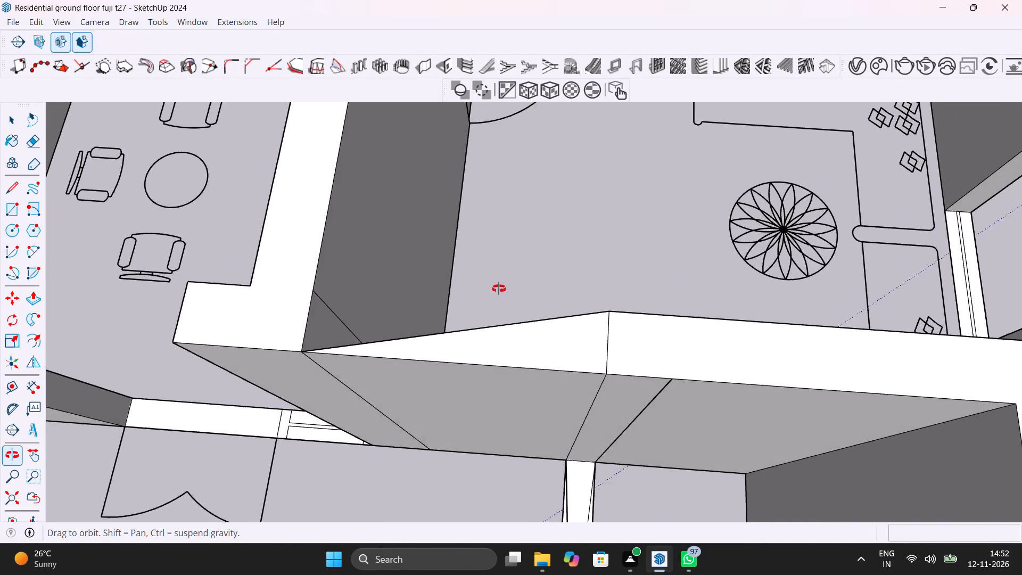
{"action": "middle_click_drag", "start_coordinate": [499, 289], "coordinate": [510, 273], "text": "shift"}
{"action": "key", "text": "k"}
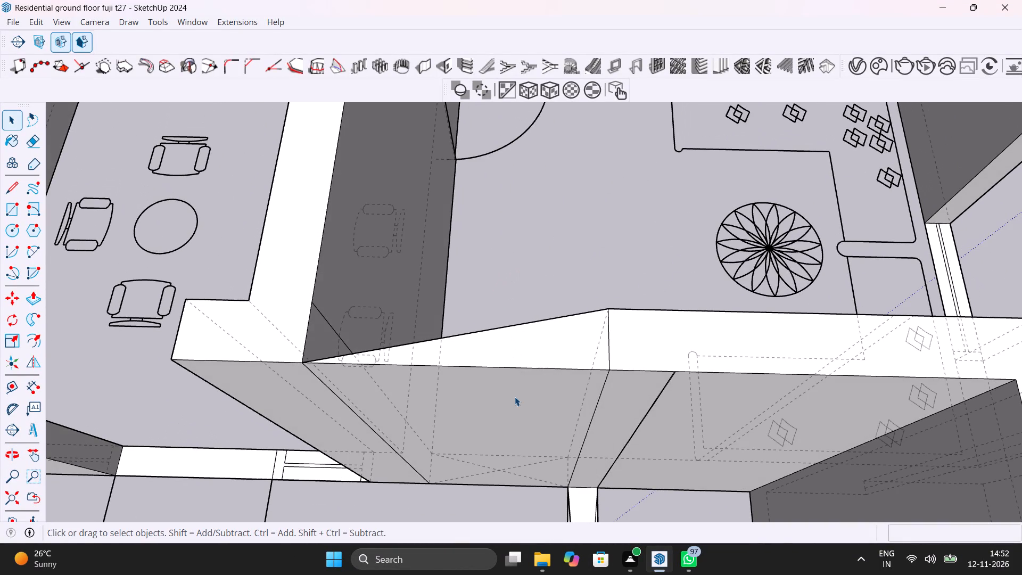
{"action": "key", "text": "k"}
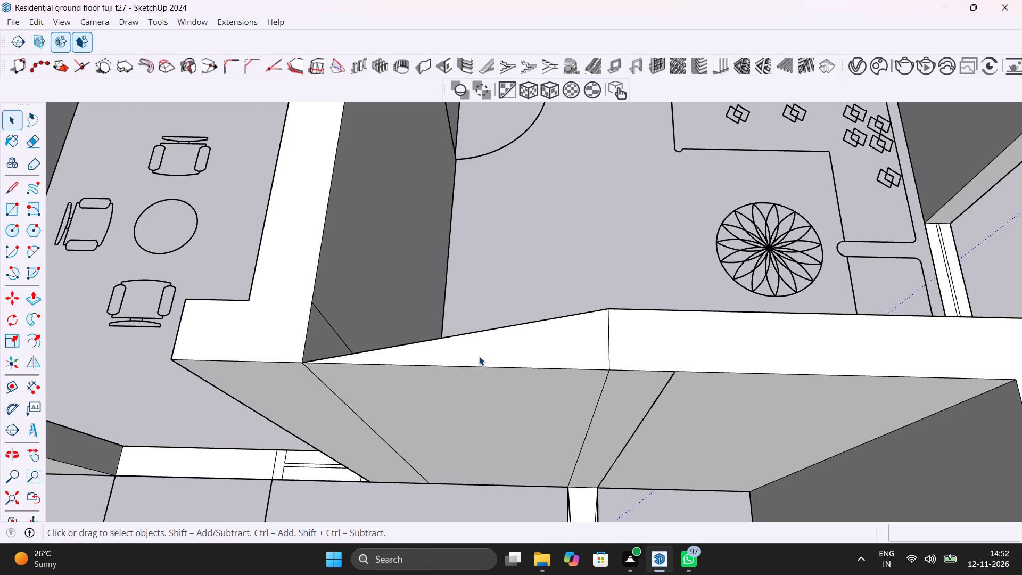
{"action": "scroll", "coordinate": [476, 350], "scroll_direction": "up", "scroll_amount": 4}
{"action": "middle_click_drag", "start_coordinate": [476, 349], "coordinate": [599, 500]}
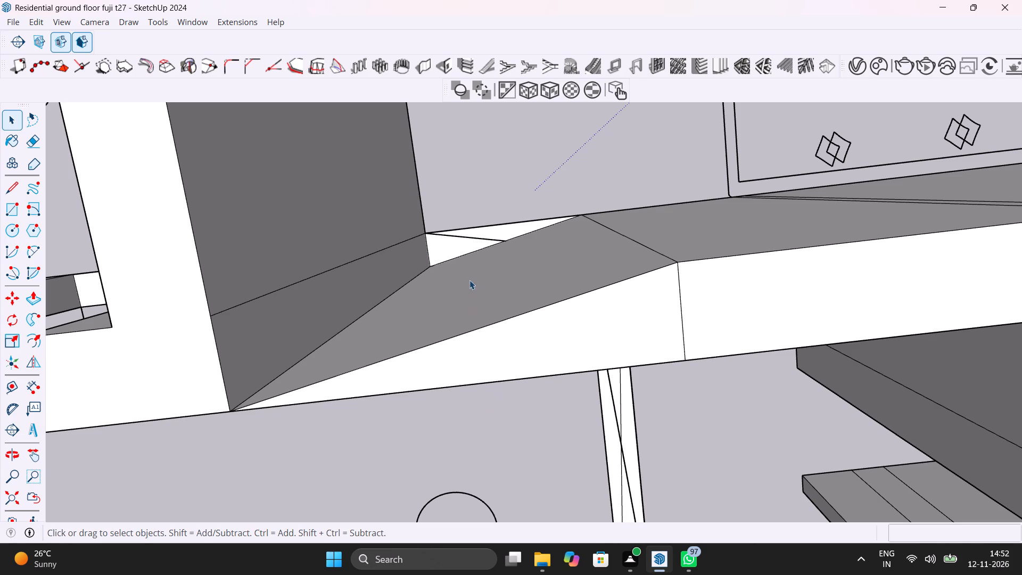
{"action": "scroll", "coordinate": [469, 272], "scroll_direction": "up", "scroll_amount": 4}
{"action": "left_click", "coordinate": [464, 232]}
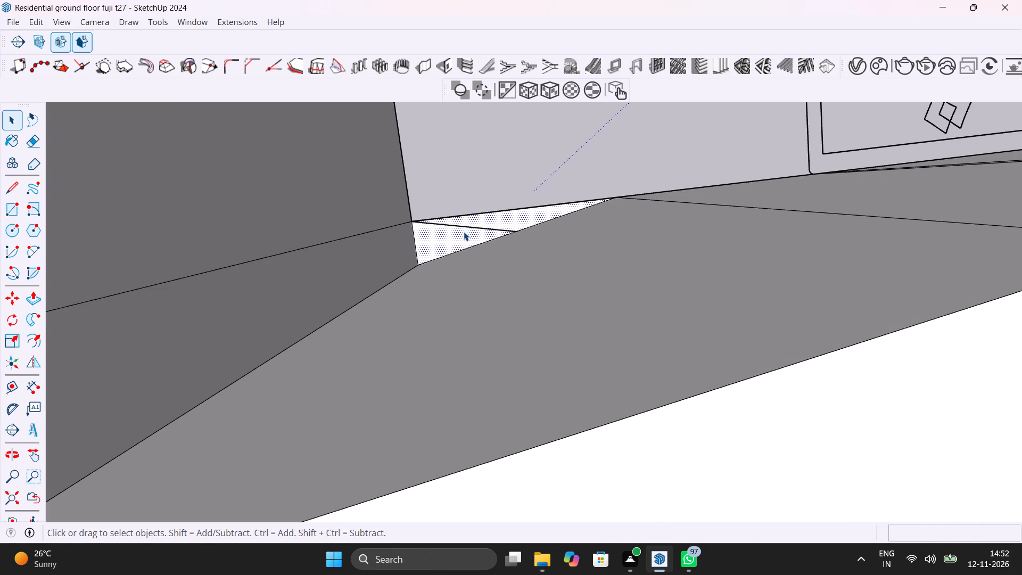
{"action": "key", "text": "p"}
{"action": "left_click", "coordinate": [464, 232]}
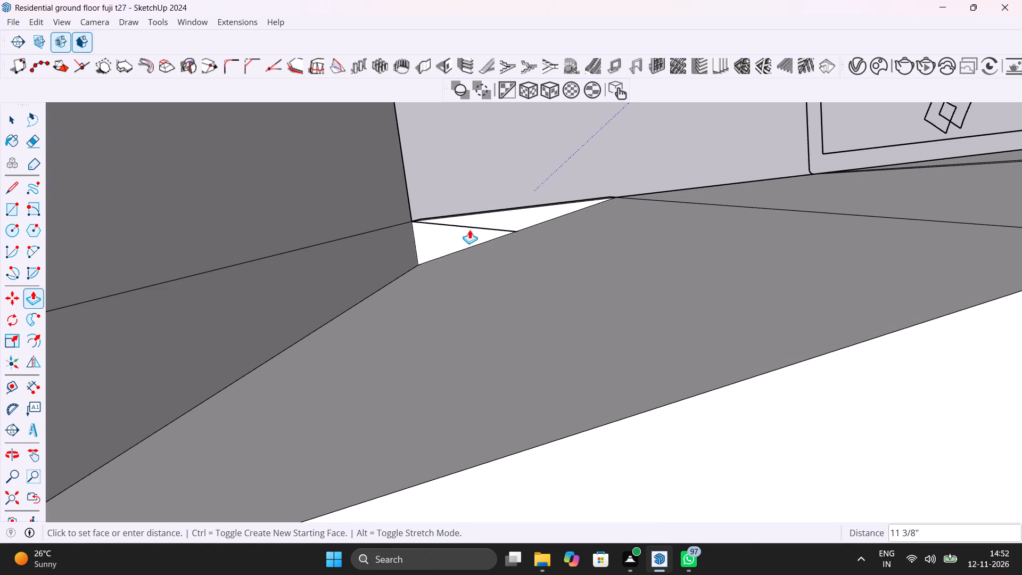
{"action": "key", "text": "Escape"}
{"action": "left_click", "coordinate": [466, 231]}
{"action": "scroll", "coordinate": [458, 280], "scroll_direction": "down", "scroll_amount": 14}
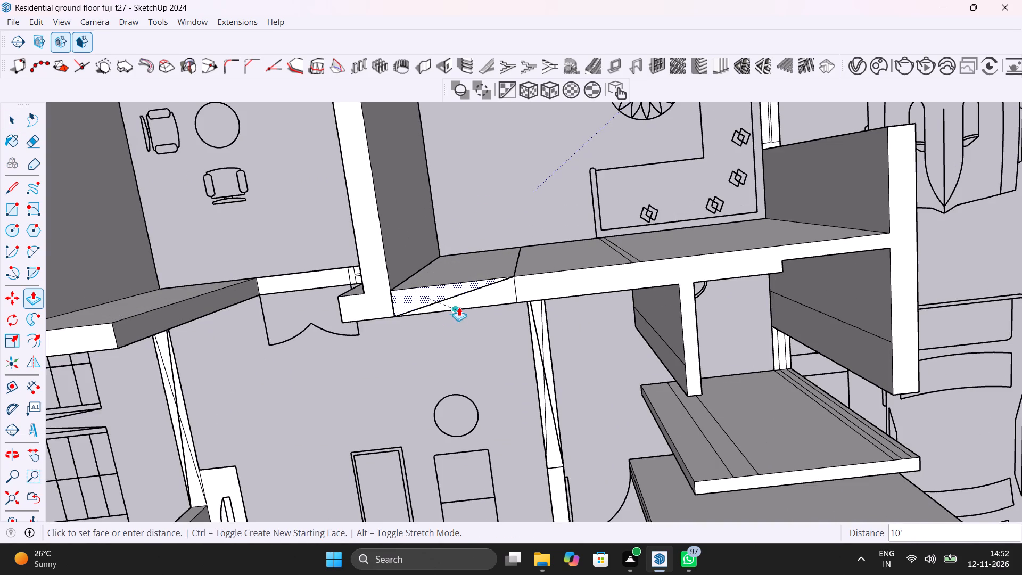
{"action": "left_click", "coordinate": [487, 298]}
Erase the diagonal seam across the top of the filled wall beside the counter room and save the model.
{"action": "middle_click_drag", "start_coordinate": [487, 298], "coordinate": [473, 184]}
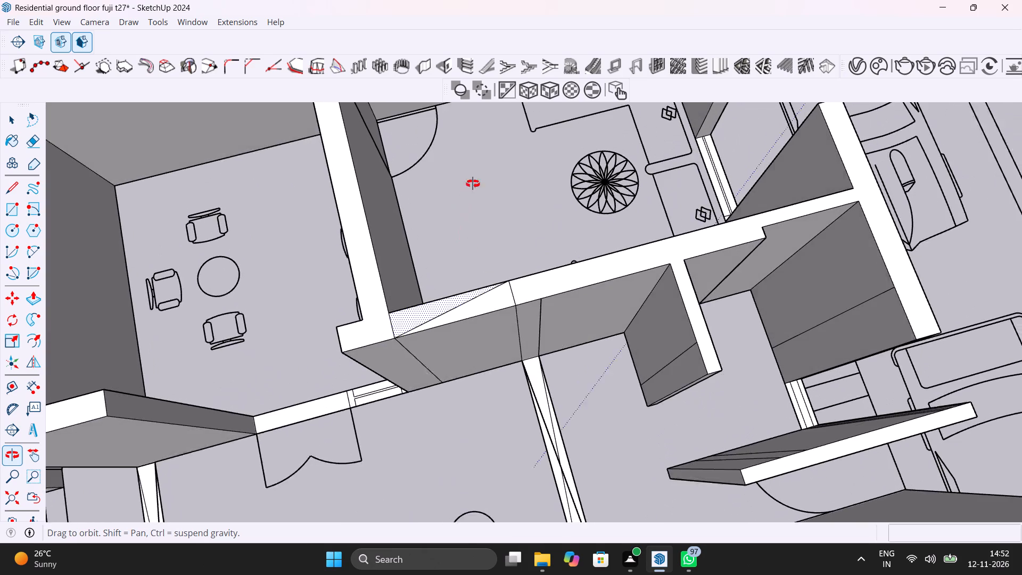
{"action": "middle_click_drag", "start_coordinate": [473, 184], "coordinate": [473, 183]}
{"action": "scroll", "coordinate": [464, 294], "scroll_direction": "up", "scroll_amount": 11}
{"action": "key", "text": "space"}
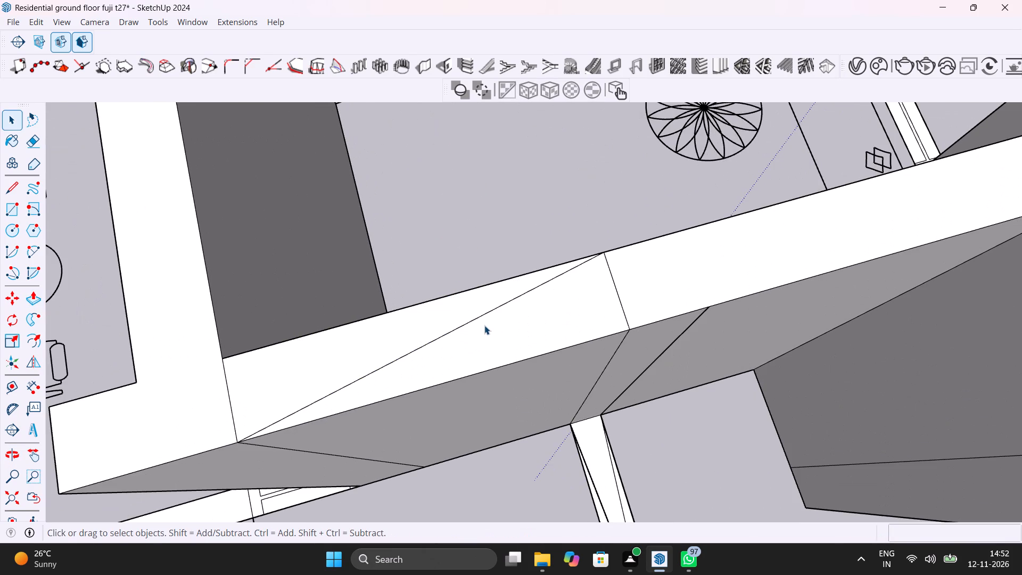
{"action": "key", "text": "e"}
{"action": "left_click_drag", "start_coordinate": [484, 325], "coordinate": [466, 305]}
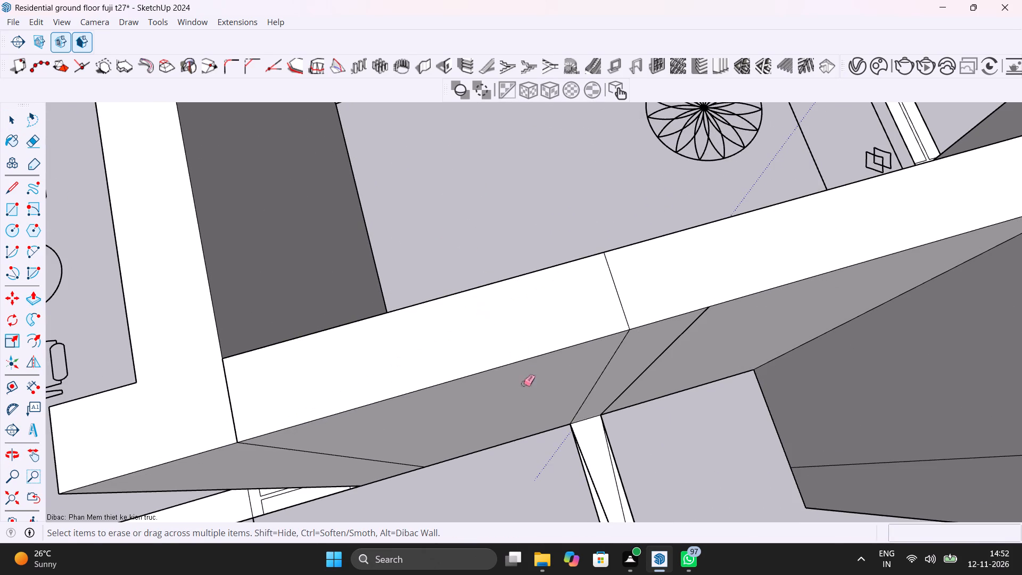
{"action": "middle_click_drag", "start_coordinate": [522, 383], "coordinate": [477, 295]}
{"action": "key", "text": "ctrl+s"}
Extrude the wall between the living room and the car-side bedroom's wardrobe up level with the adjoining walls and save the model.
{"action": "scroll", "coordinate": [549, 315], "scroll_direction": "down", "scroll_amount": 6}
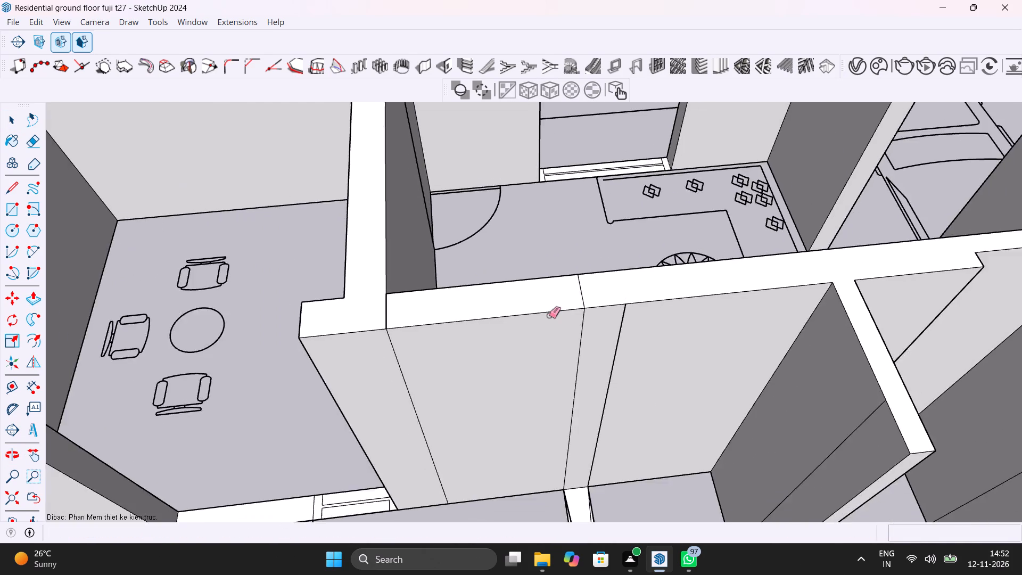
{"action": "scroll", "coordinate": [549, 315], "scroll_direction": "down", "scroll_amount": 15}
{"action": "middle_click_drag", "start_coordinate": [600, 415], "coordinate": [656, 286], "text": "shift"}
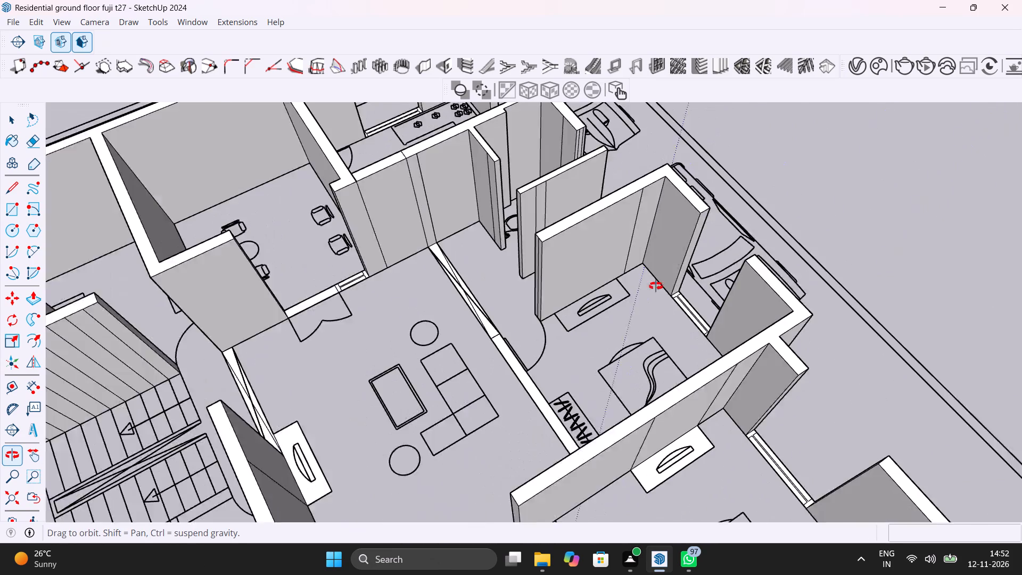
{"action": "middle_click_drag", "start_coordinate": [656, 286], "coordinate": [666, 294], "text": "shift"}
{"action": "scroll", "coordinate": [562, 417], "scroll_direction": "up", "scroll_amount": 11}
{"action": "key", "text": "space"}
{"action": "left_click", "coordinate": [562, 417]}
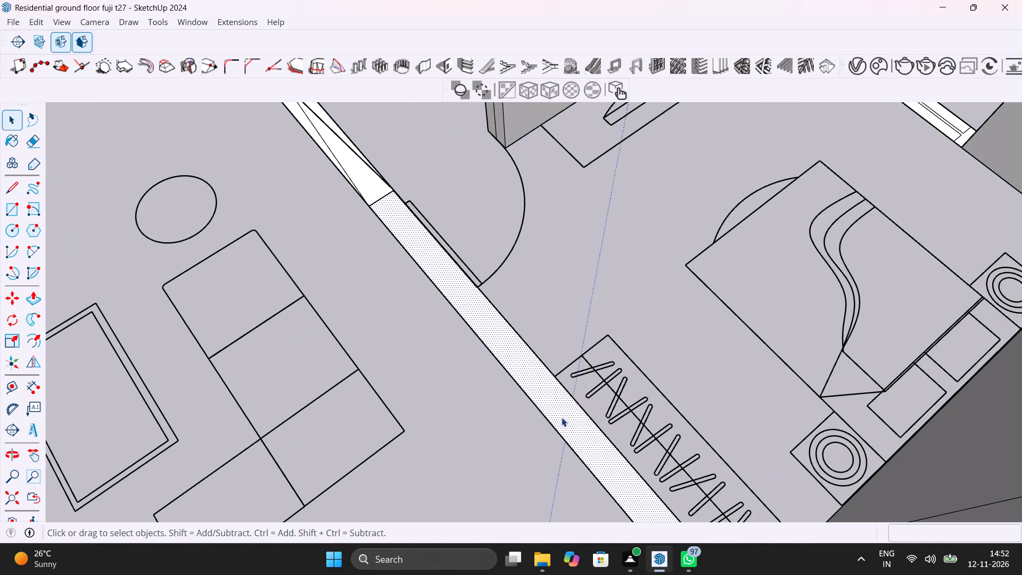
{"action": "key", "text": "p"}
{"action": "left_click", "coordinate": [562, 417]}
{"action": "scroll", "coordinate": [559, 322], "scroll_direction": "down", "scroll_amount": 14}
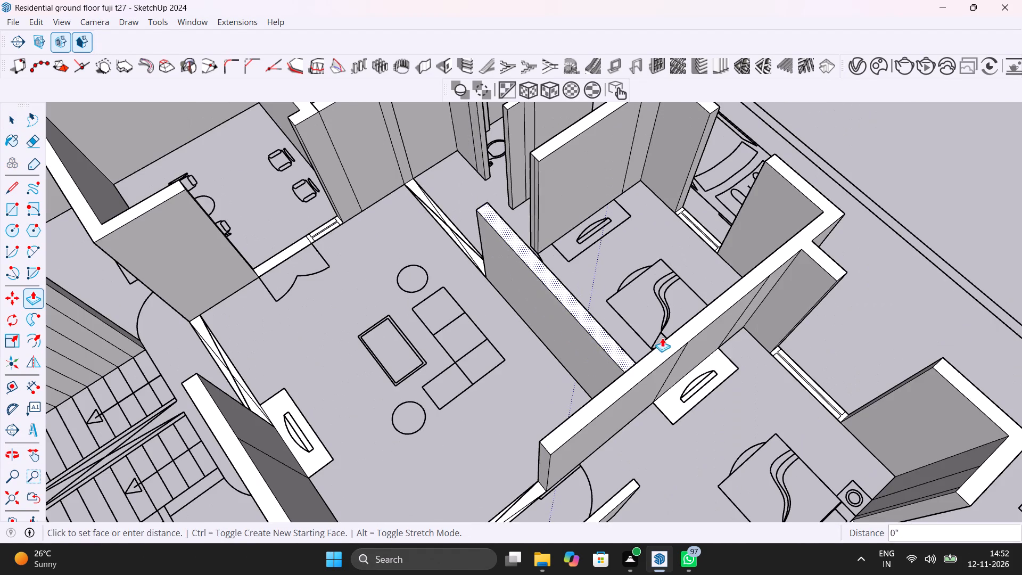
{"action": "left_click", "coordinate": [674, 336]}
{"action": "key", "text": "space"}
{"action": "scroll", "coordinate": [657, 367], "scroll_direction": "down", "scroll_amount": 12}
{"action": "middle_click_drag", "start_coordinate": [664, 379], "coordinate": [669, 380], "text": "shift"}
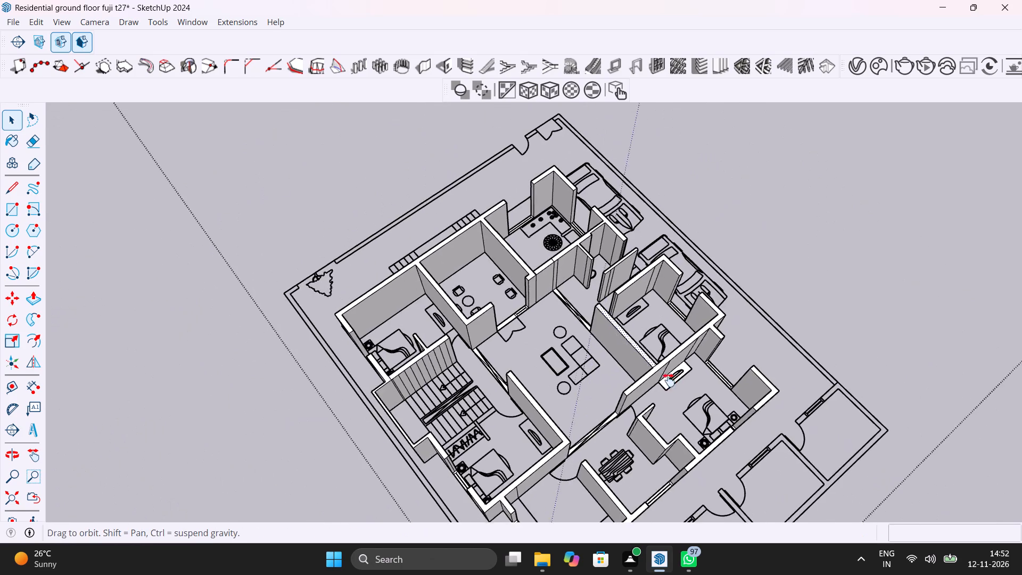
{"action": "middle_click_drag", "start_coordinate": [669, 380], "coordinate": [580, 314], "text": "shift"}
{"action": "key", "text": "ctrl+s"}
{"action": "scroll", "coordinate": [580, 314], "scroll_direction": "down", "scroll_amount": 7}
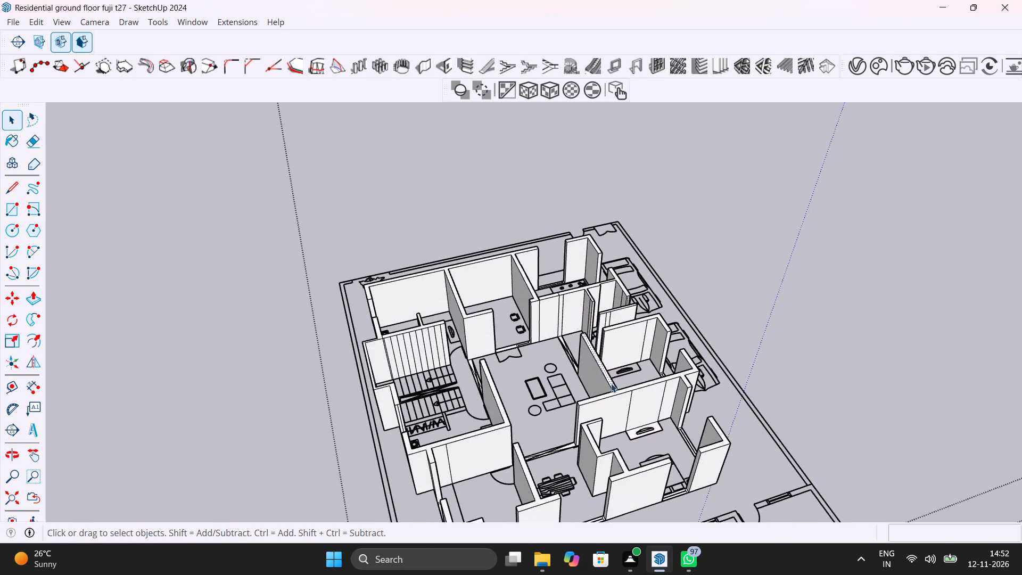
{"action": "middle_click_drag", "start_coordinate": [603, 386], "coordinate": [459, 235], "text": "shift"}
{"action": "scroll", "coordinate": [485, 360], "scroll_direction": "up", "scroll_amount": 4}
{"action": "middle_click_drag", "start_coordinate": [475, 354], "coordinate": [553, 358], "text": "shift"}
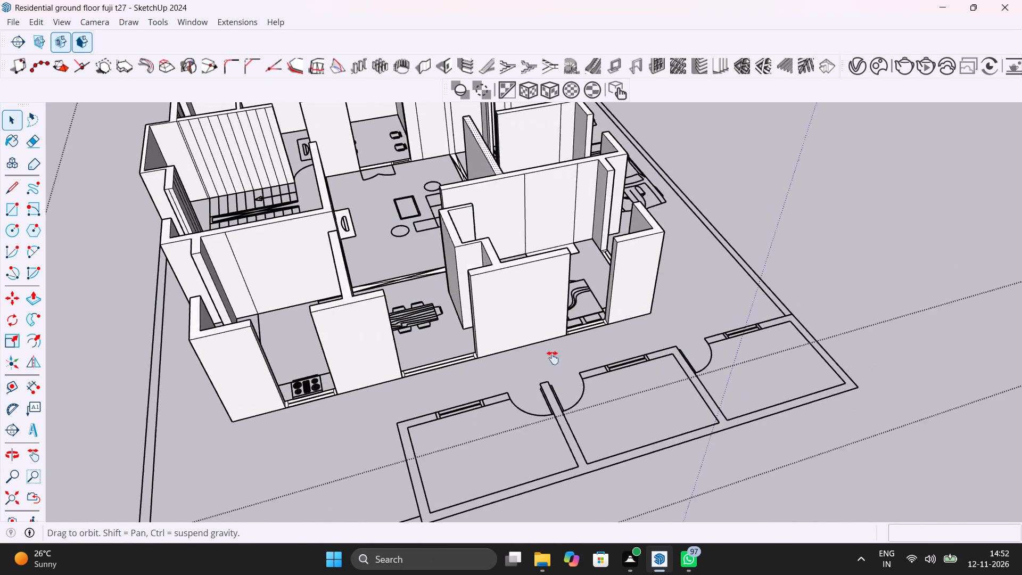
Measure the width of the opening in the outer wall beside the dining table.
{"action": "middle_click_drag", "start_coordinate": [553, 358], "coordinate": [760, 417], "text": "shift"}
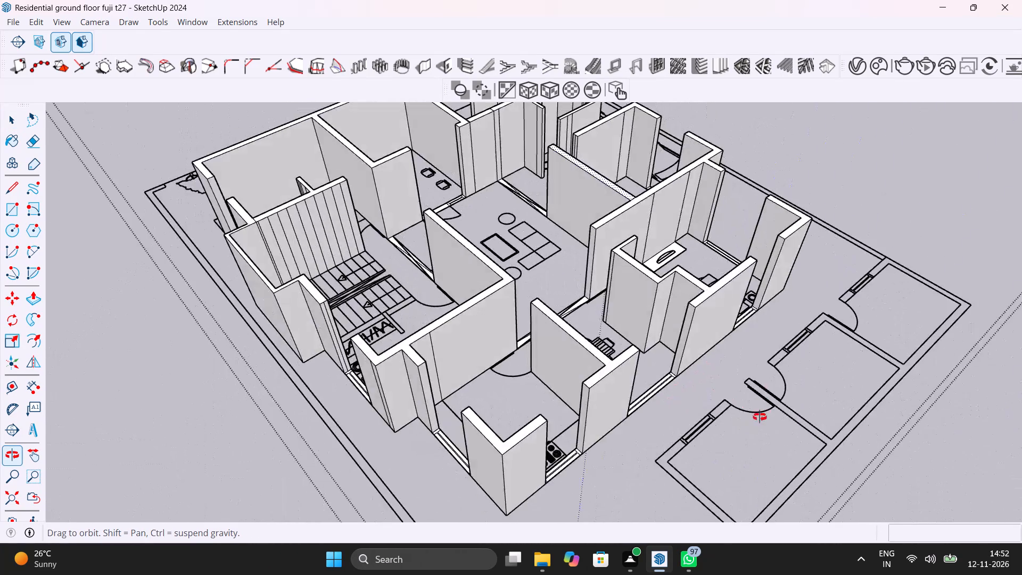
{"action": "middle_click_drag", "start_coordinate": [760, 417], "coordinate": [574, 449], "text": "shift"}
{"action": "scroll", "coordinate": [533, 445], "scroll_direction": "up", "scroll_amount": 3}
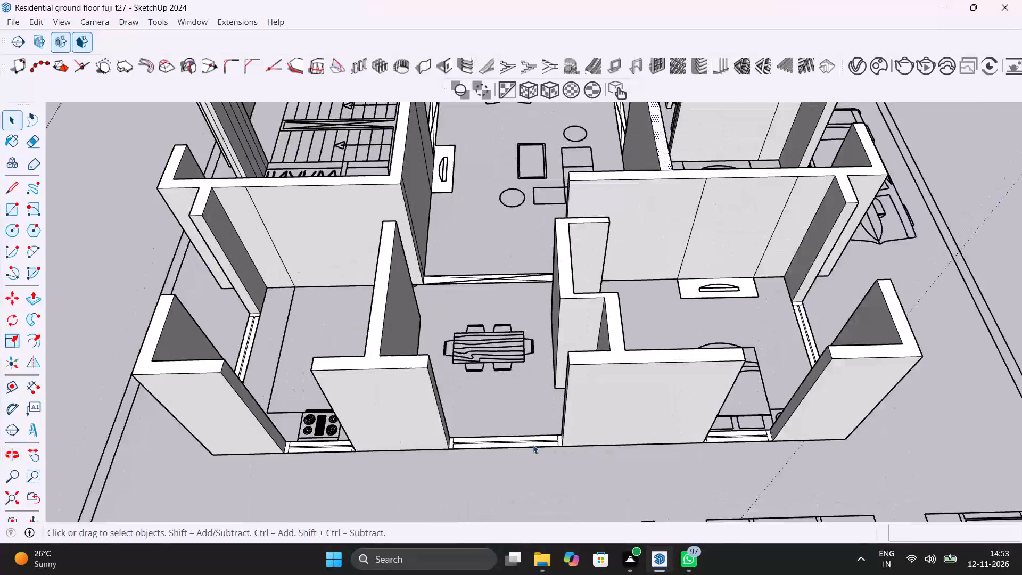
{"action": "scroll", "coordinate": [533, 445], "scroll_direction": "up", "scroll_amount": 9}
{"action": "left_click", "coordinate": [532, 439]}
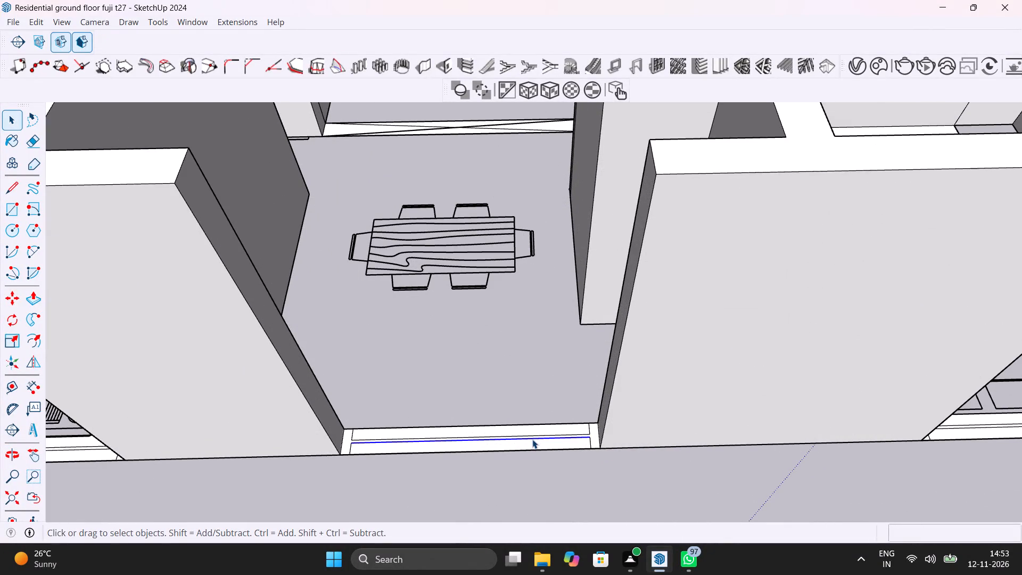
{"action": "left_click", "coordinate": [538, 445]}
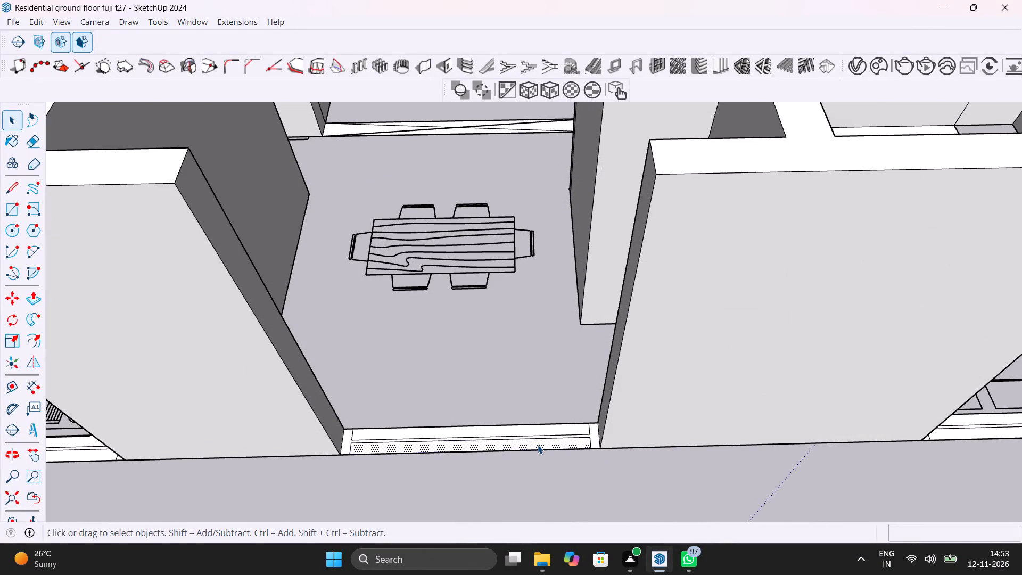
{"action": "middle_click_drag", "start_coordinate": [536, 444], "coordinate": [524, 350]}
{"action": "scroll", "coordinate": [522, 350], "scroll_direction": "down", "scroll_amount": 7}
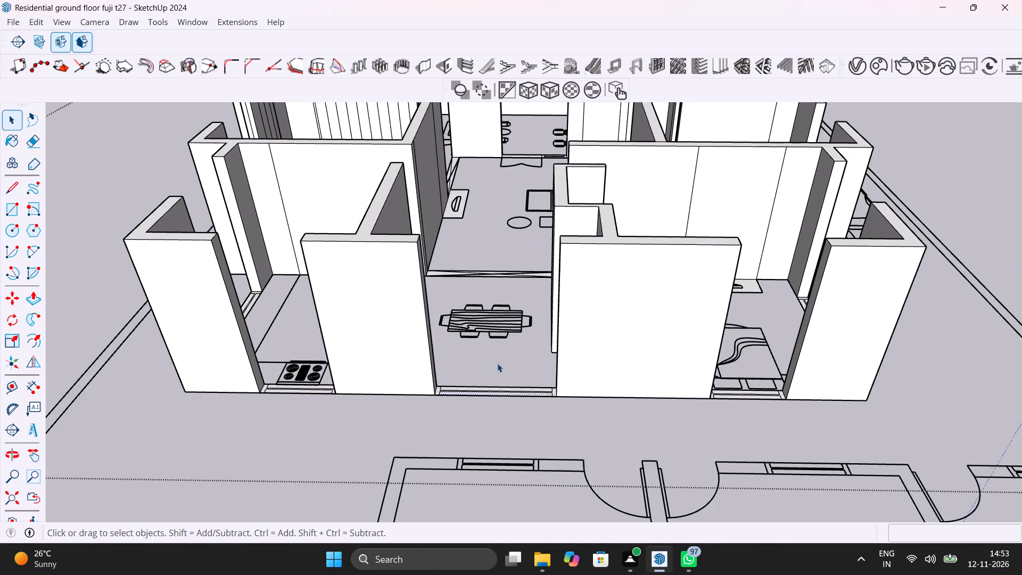
{"action": "left_click", "coordinate": [32, 391]}
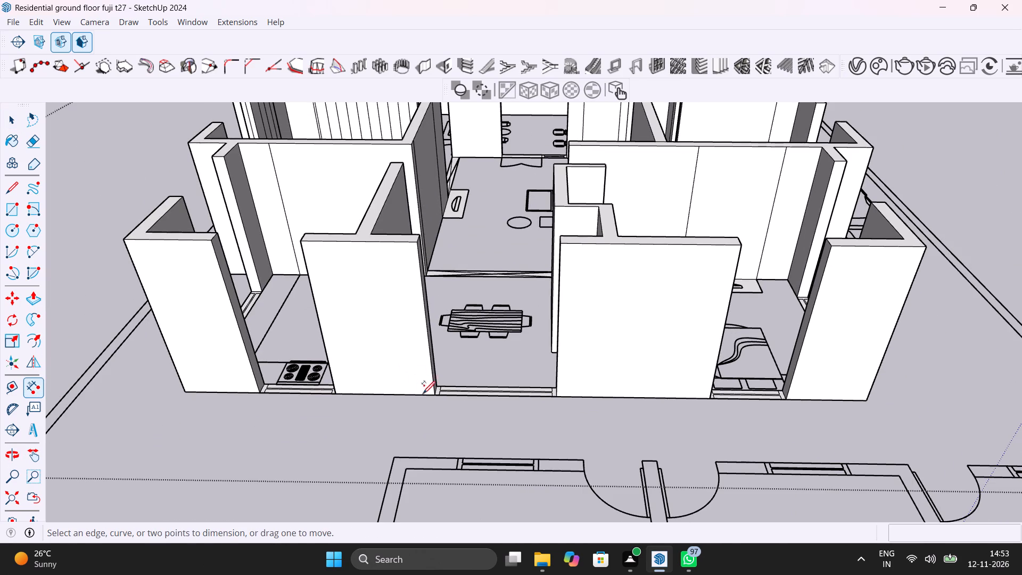
{"action": "left_click", "coordinate": [435, 396]}
{"action": "scroll", "coordinate": [559, 398], "scroll_direction": "up", "scroll_amount": 12}
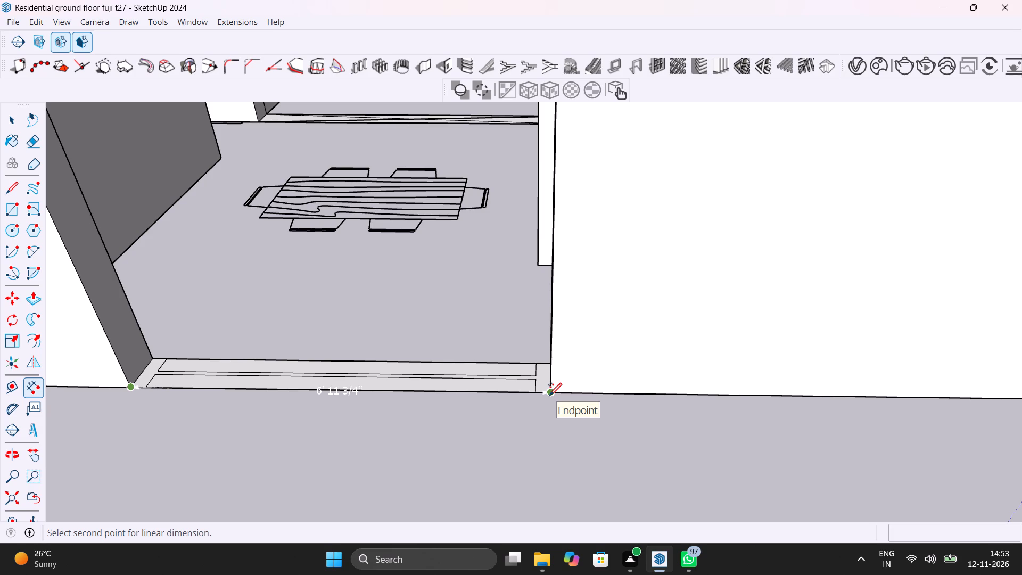
{"action": "scroll", "coordinate": [549, 395], "scroll_direction": "down", "scroll_amount": 13}
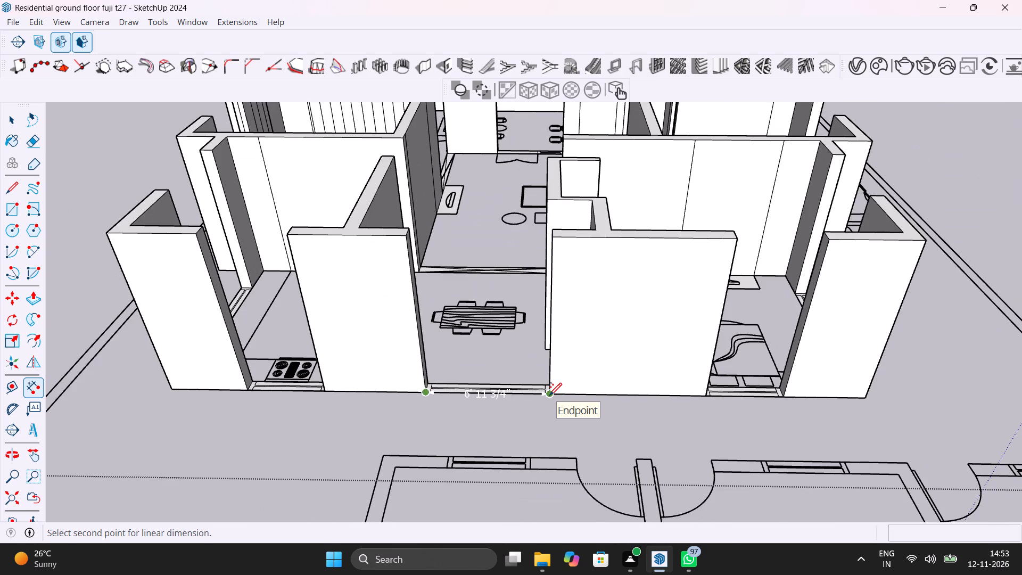
{"action": "key", "text": "space"}
Erase the window frame lines inside the dining opening's sill strip to leave one plain face, and save the model.
{"action": "scroll", "coordinate": [542, 391], "scroll_direction": "up", "scroll_amount": 7}
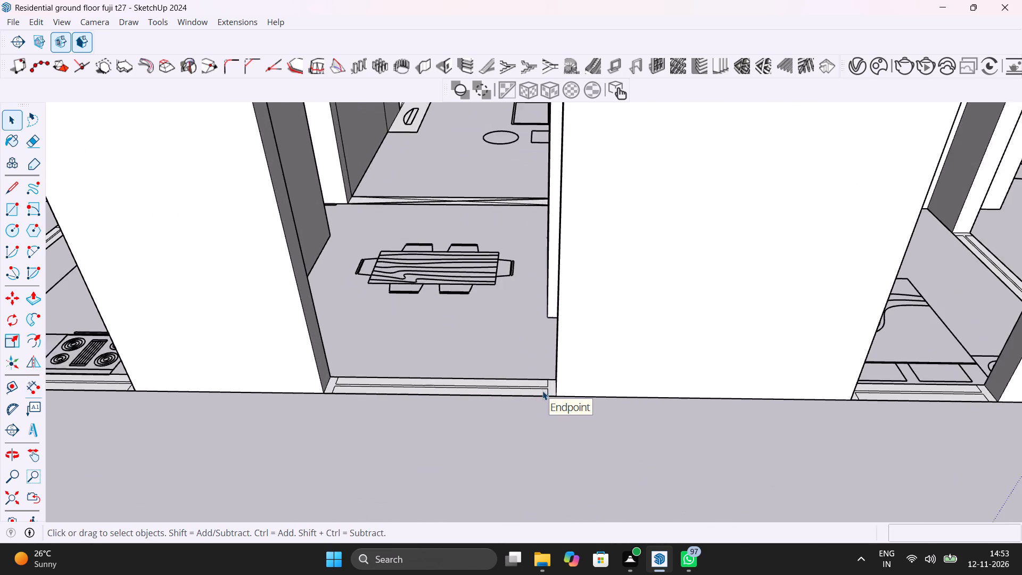
{"action": "scroll", "coordinate": [542, 391], "scroll_direction": "up", "scroll_amount": 12}
{"action": "key", "text": "e"}
{"action": "left_click_drag", "start_coordinate": [542, 391], "coordinate": [543, 391]}
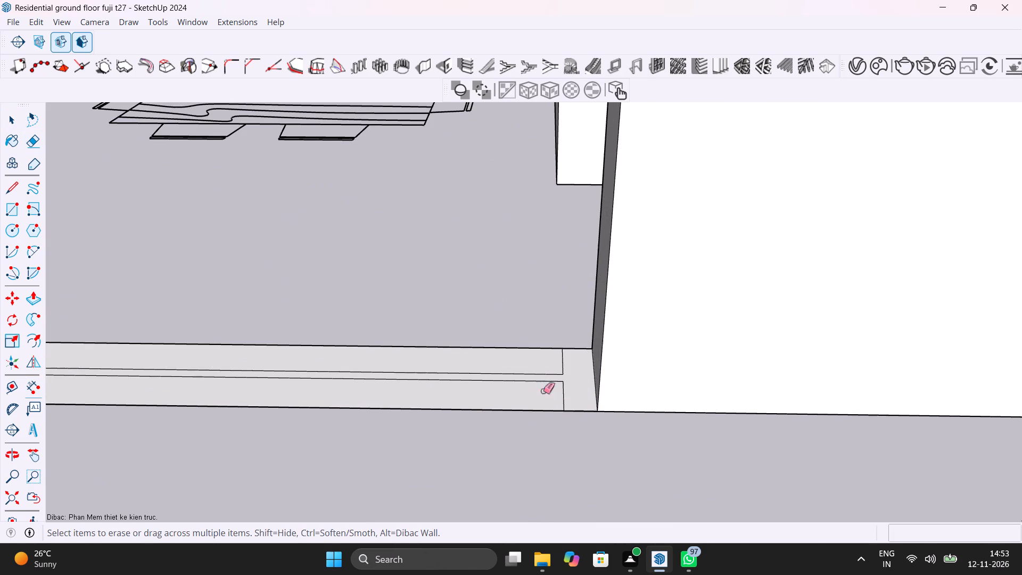
{"action": "left_click_drag", "start_coordinate": [543, 391], "coordinate": [561, 395]}
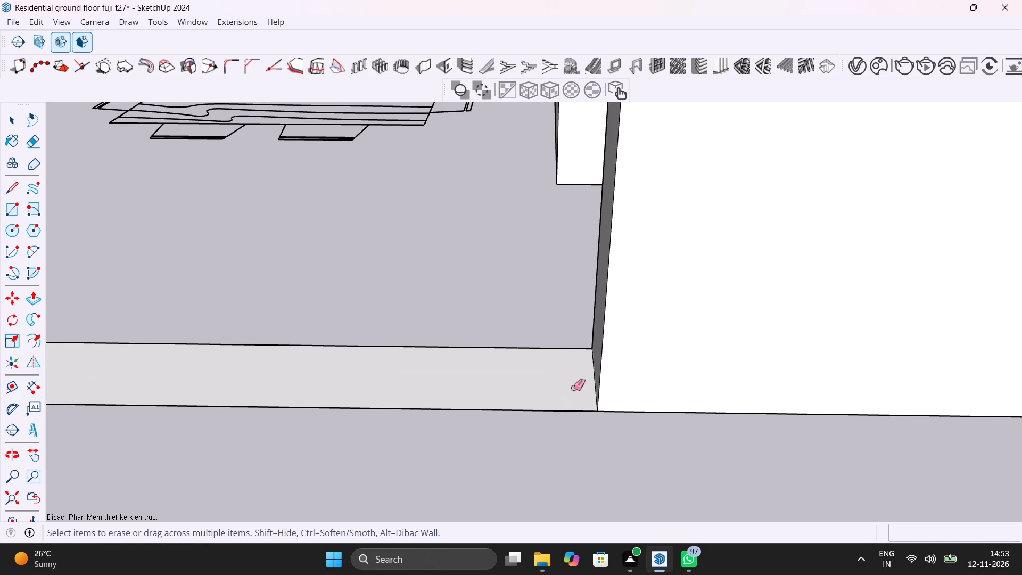
{"action": "middle_click_drag", "start_coordinate": [574, 387], "coordinate": [664, 401]}
{"action": "key", "text": "space"}
{"action": "scroll", "coordinate": [622, 380], "scroll_direction": "down", "scroll_amount": 12}
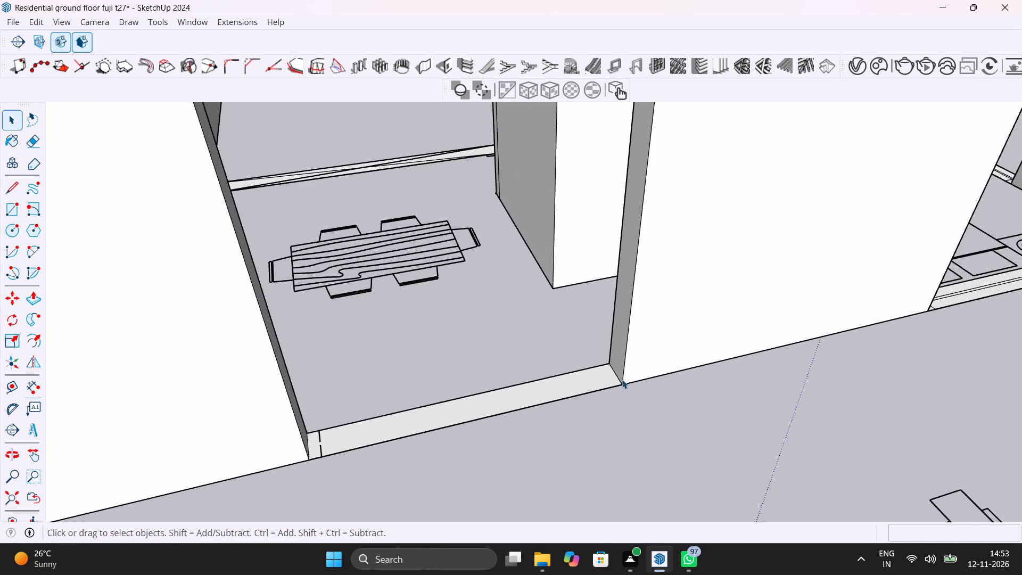
{"action": "middle_click_drag", "start_coordinate": [621, 381], "coordinate": [577, 424]}
{"action": "scroll", "coordinate": [333, 420], "scroll_direction": "up", "scroll_amount": 12}
{"action": "key", "text": "e"}
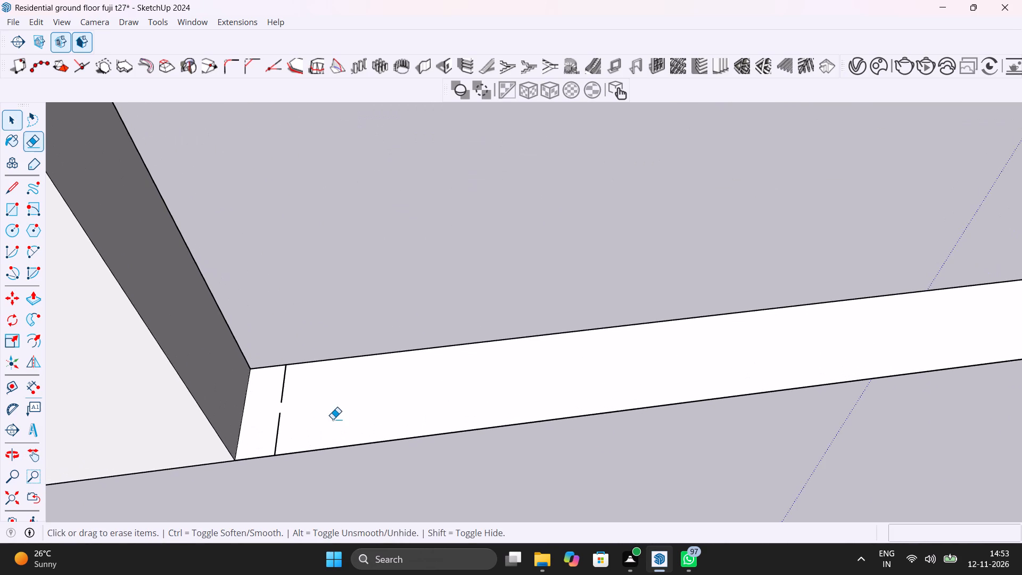
{"action": "left_click_drag", "start_coordinate": [296, 410], "coordinate": [282, 438]}
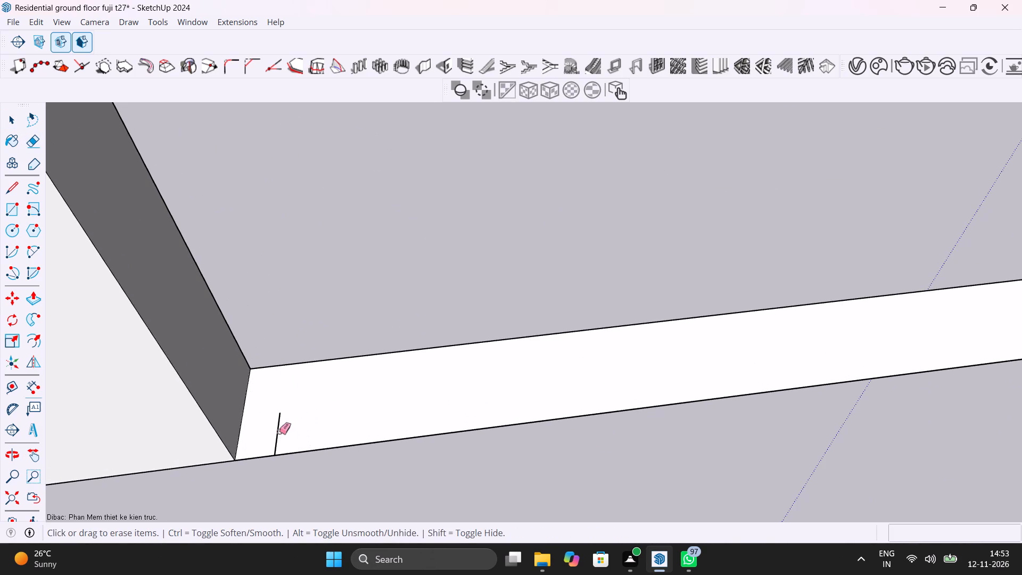
{"action": "left_click_drag", "start_coordinate": [279, 431], "coordinate": [266, 421]}
{"action": "key", "text": "space"}
{"action": "scroll", "coordinate": [266, 420], "scroll_direction": "down", "scroll_amount": 7}
{"action": "key", "text": "ctrl+s"}
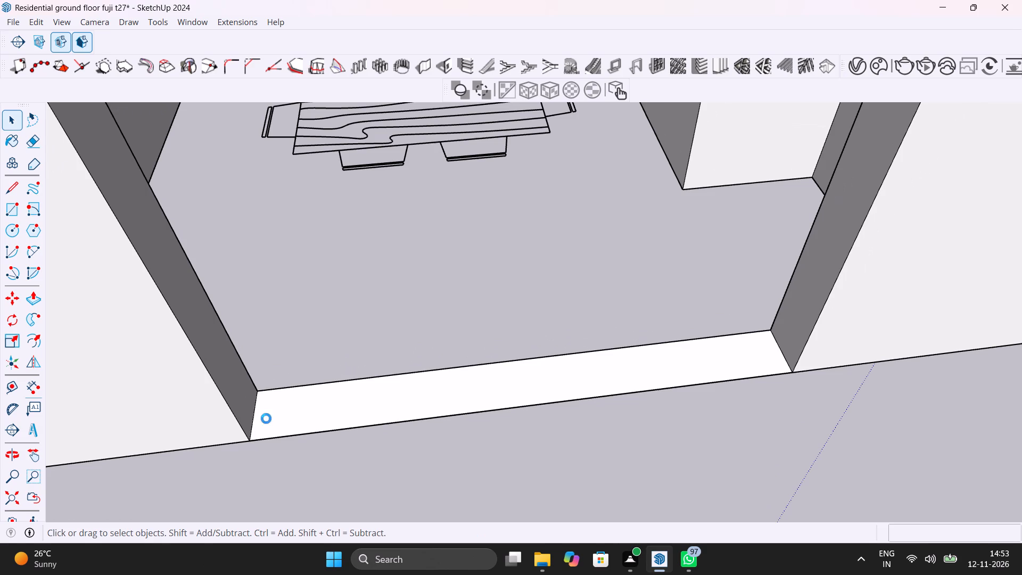
Measure the cleaned dining opening's width again between the two wall ends along its outer edge.
{"action": "middle_click_drag", "start_coordinate": [316, 442], "coordinate": [252, 388]}
{"action": "scroll", "coordinate": [282, 385], "scroll_direction": "down", "scroll_amount": 16}
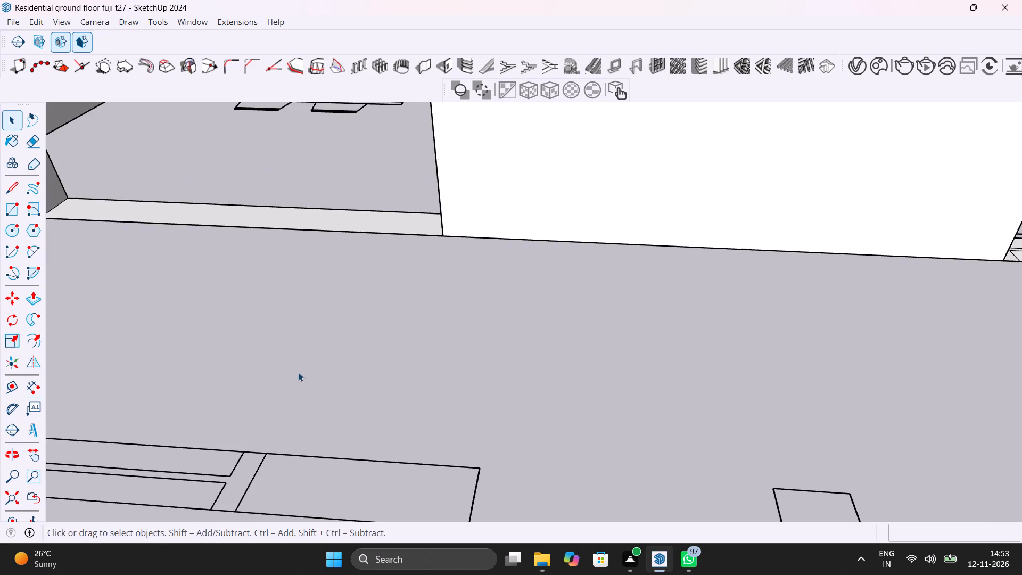
{"action": "middle_click_drag", "start_coordinate": [281, 316], "coordinate": [580, 434], "text": "shift"}
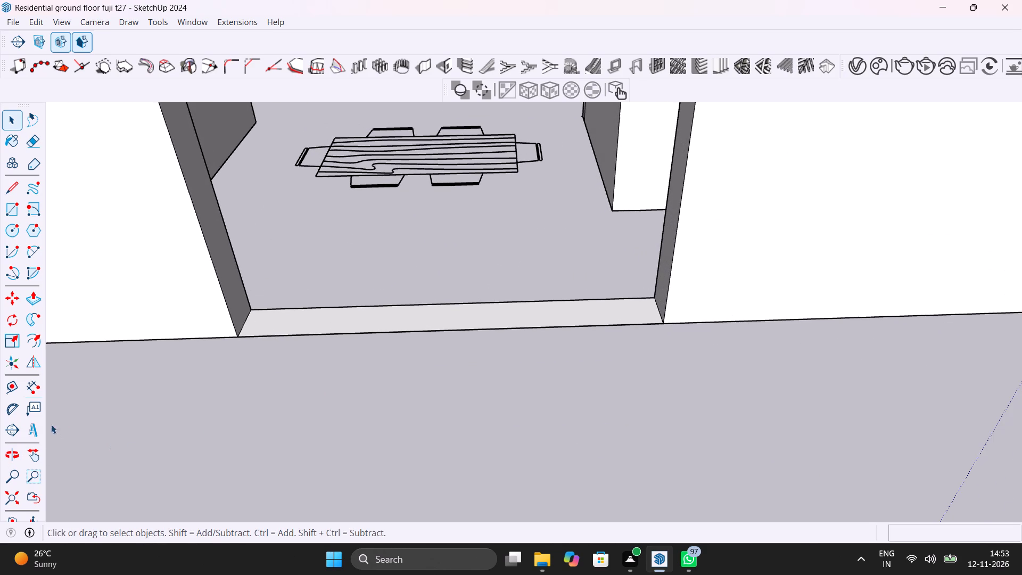
{"action": "left_click", "coordinate": [37, 387]}
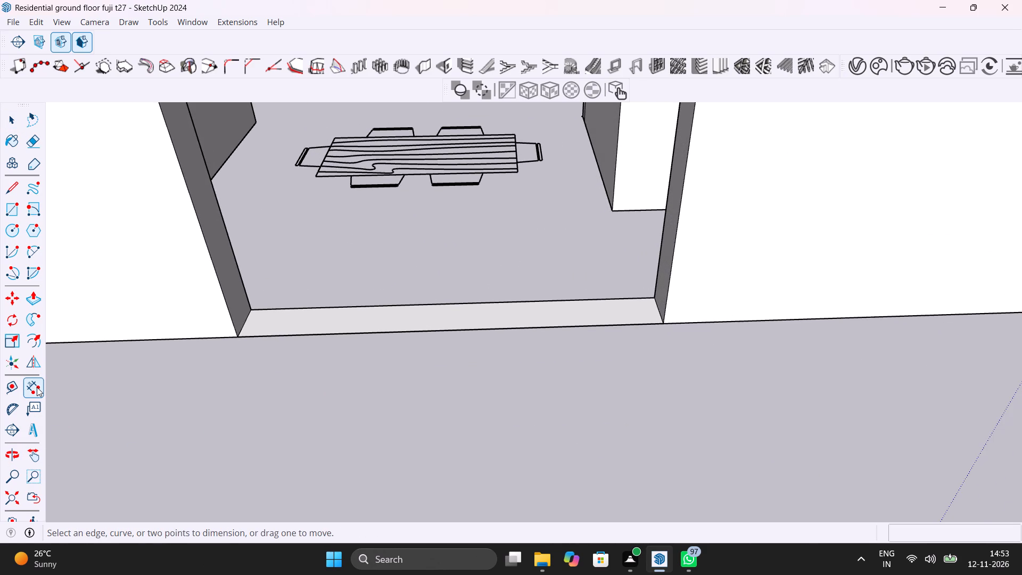
{"action": "left_click", "coordinate": [241, 336]}
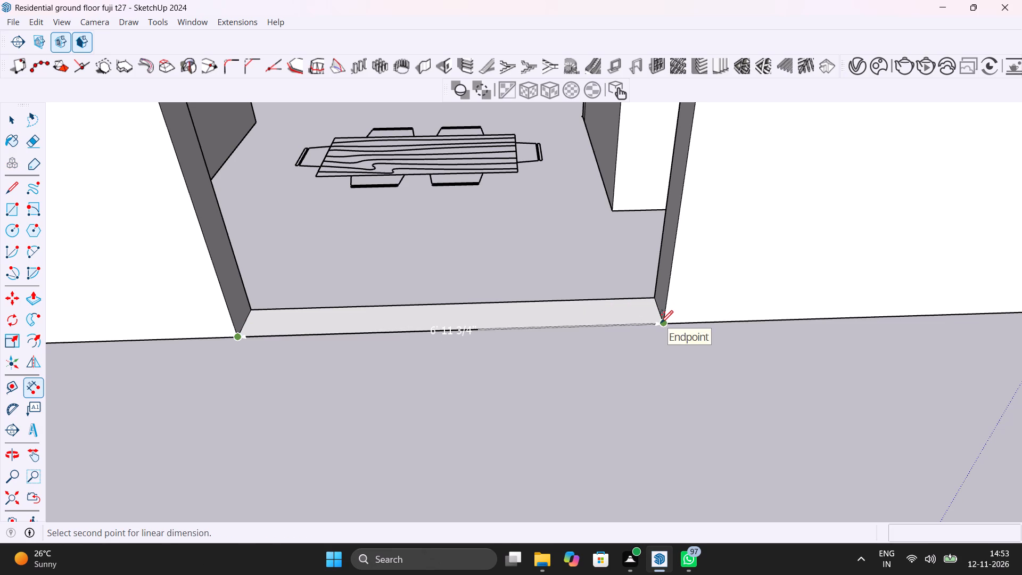
{"action": "left_click", "coordinate": [661, 322]}
{"action": "key", "text": "Escape"}
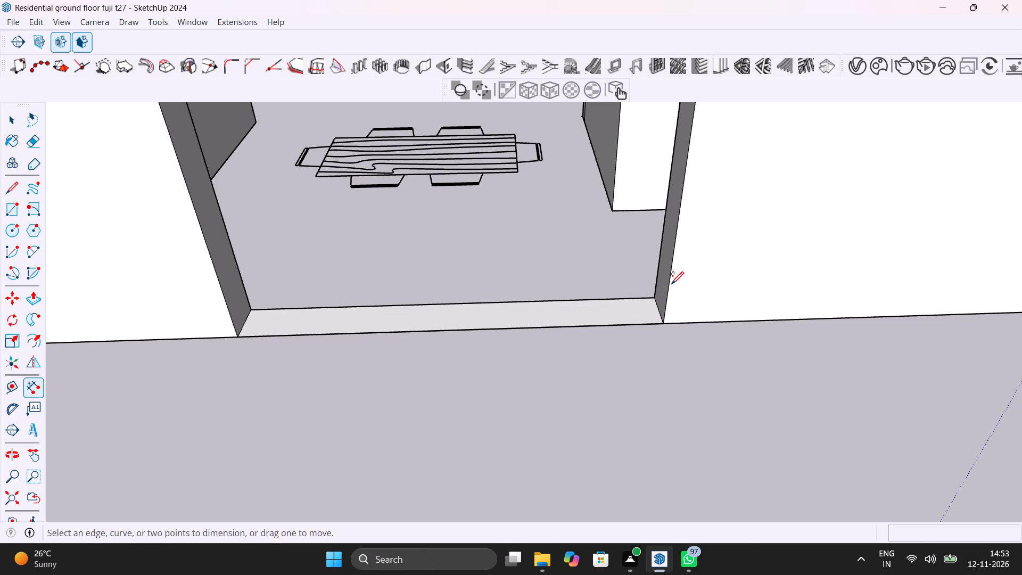
{"action": "key", "text": "space"}
Place a guide across the dining opening's sill 6' from the end of the kitchen-side wall.
{"action": "key", "text": "t"}
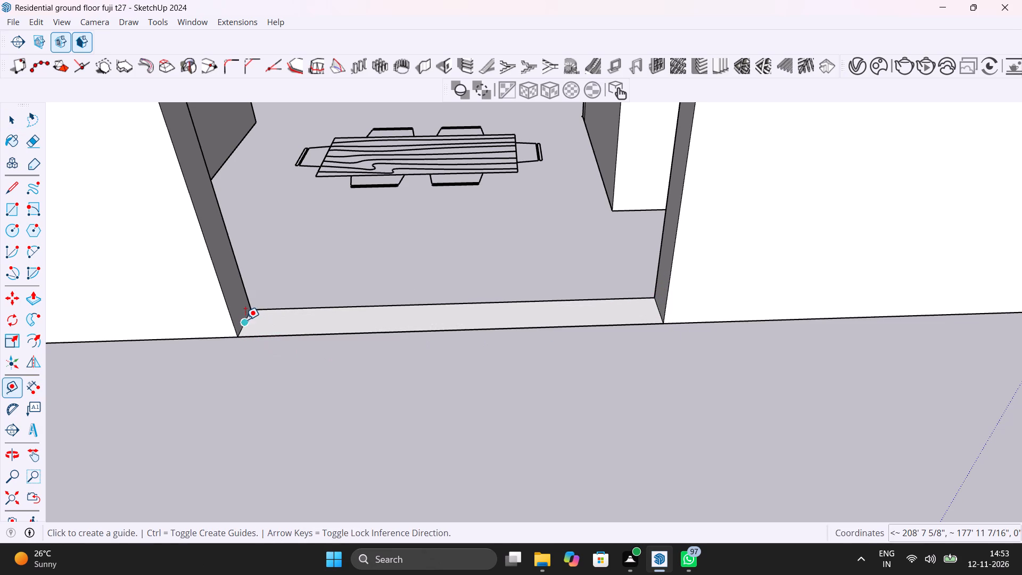
{"action": "left_click", "coordinate": [245, 319]}
{"action": "type", "text": "6'"}
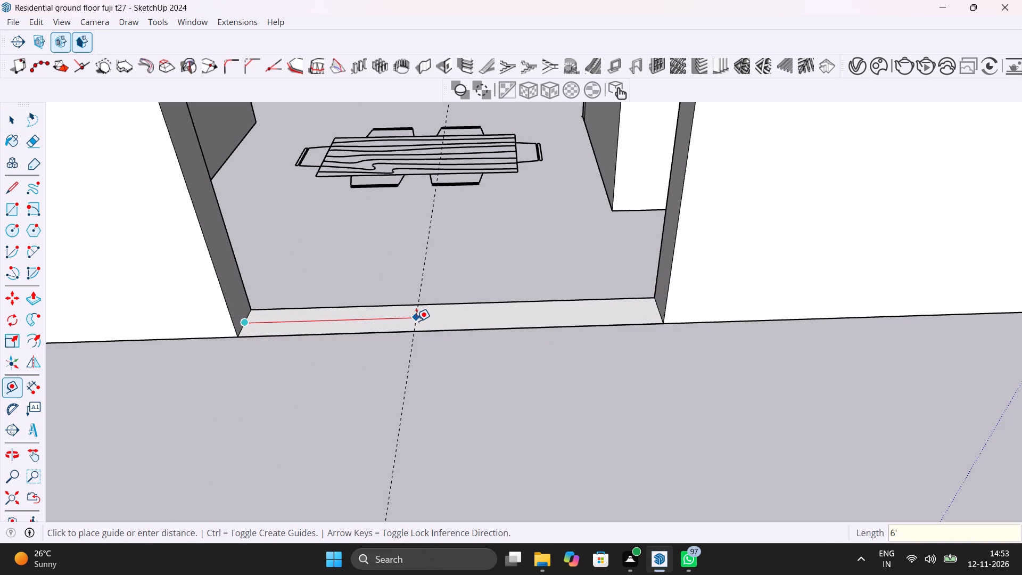
{"action": "key", "text": "Return"}
{"action": "key", "text": "space"}
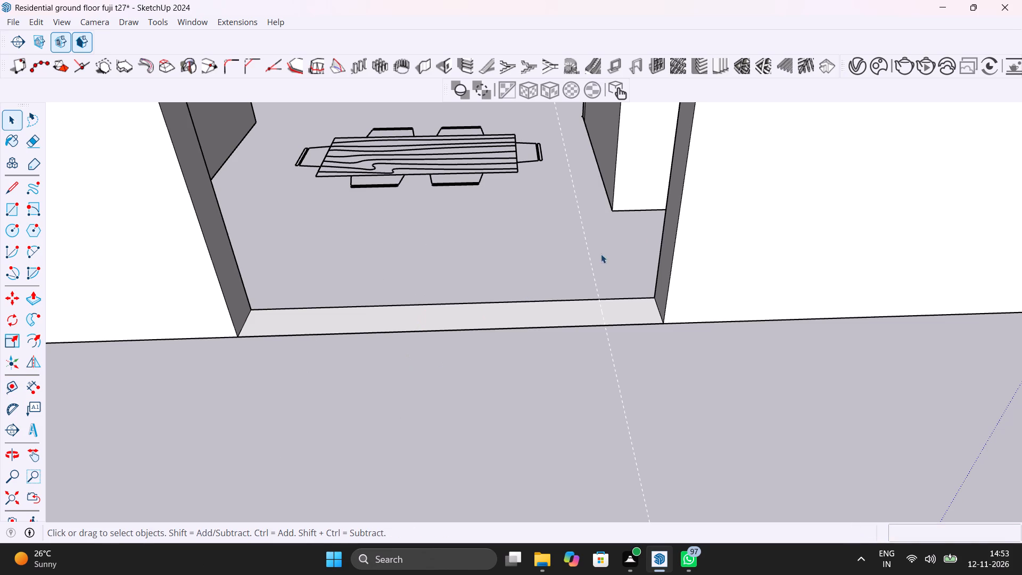
Push/Pull the bedroom-side wall's end face to the guide, narrowing the dining opening to 6', and save the model.
{"action": "left_click", "coordinate": [669, 249]}
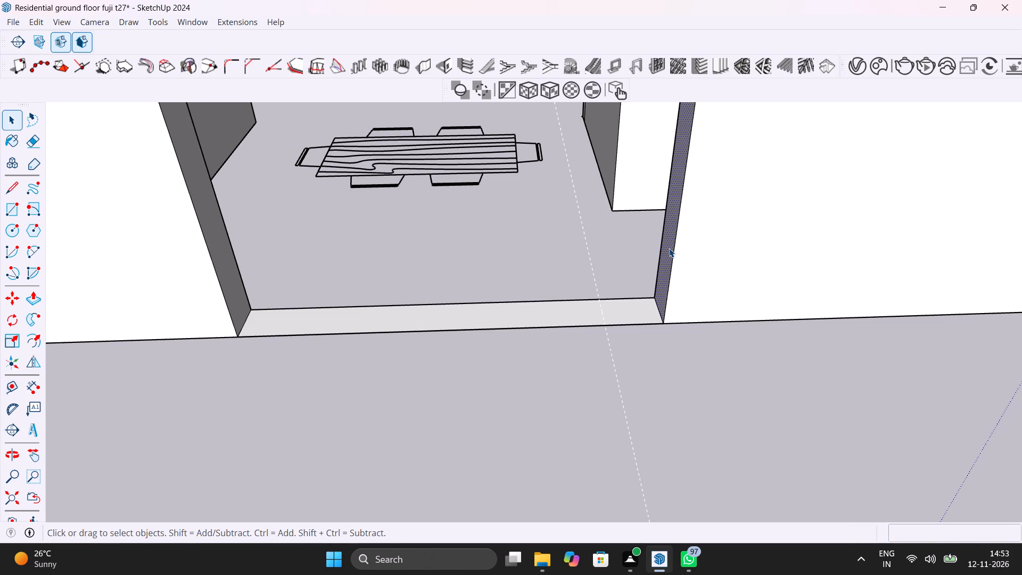
{"action": "key", "text": "p"}
{"action": "left_click", "coordinate": [669, 248]}
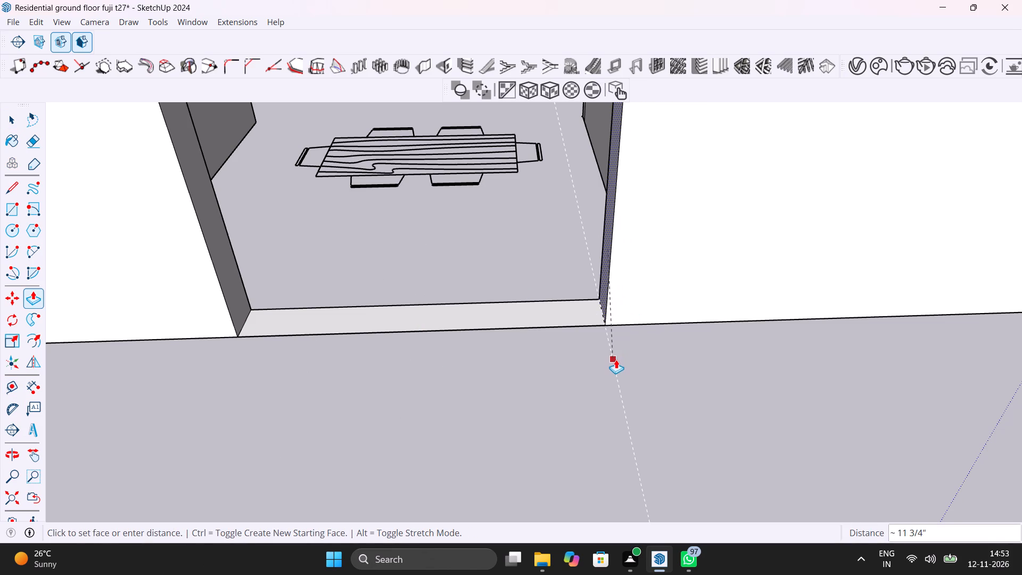
{"action": "left_click", "coordinate": [616, 360]}
{"action": "key", "text": "space"}
{"action": "scroll", "coordinate": [595, 383], "scroll_direction": "down", "scroll_amount": 13}
{"action": "middle_click_drag", "start_coordinate": [647, 372], "coordinate": [540, 438], "text": "shift"}
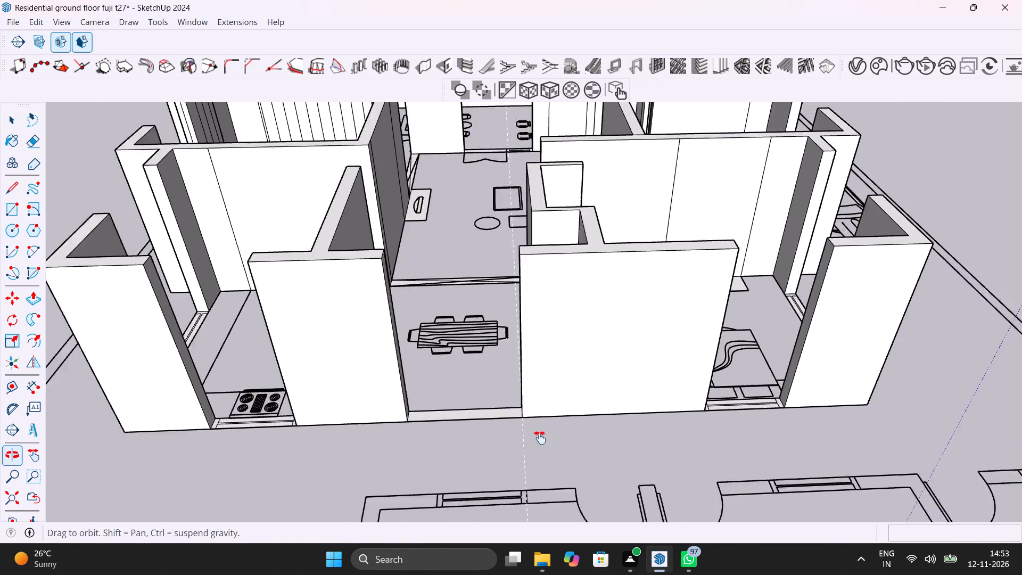
{"action": "middle_click_drag", "start_coordinate": [540, 438], "coordinate": [515, 446], "text": "shift"}
{"action": "scroll", "coordinate": [598, 461], "scroll_direction": "down", "scroll_amount": 7}
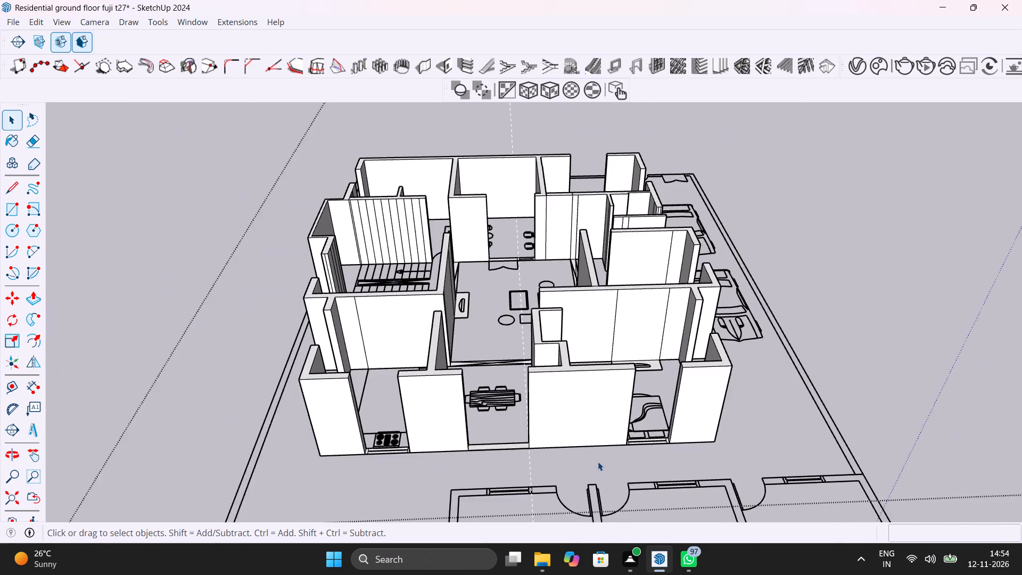
{"action": "scroll", "coordinate": [598, 462], "scroll_direction": "down", "scroll_amount": 1}
{"action": "middle_click_drag", "start_coordinate": [599, 483], "coordinate": [520, 446]}
{"action": "scroll", "coordinate": [524, 438], "scroll_direction": "up", "scroll_amount": 3}
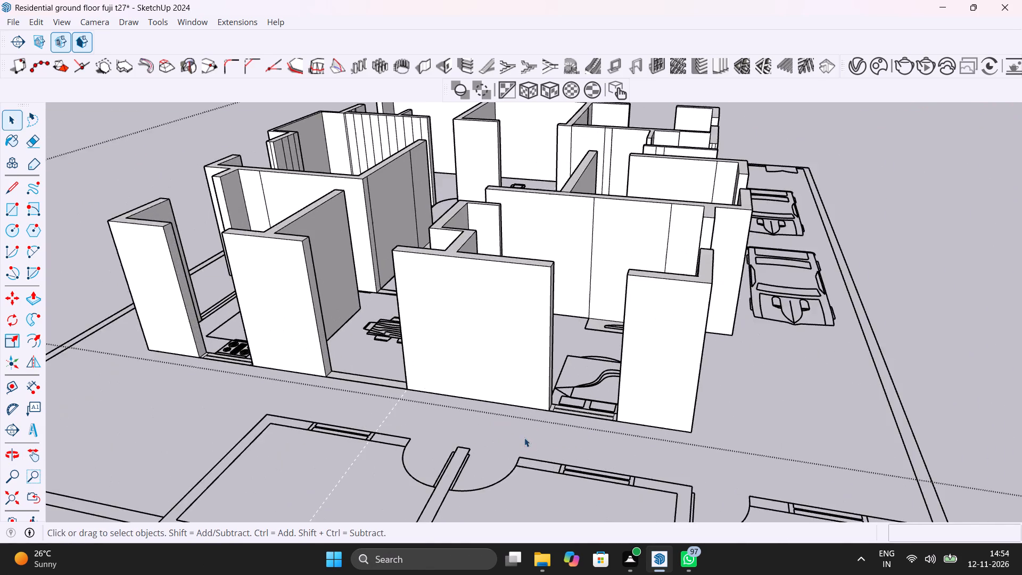
{"action": "scroll", "coordinate": [524, 438], "scroll_direction": "up", "scroll_amount": 7}
{"action": "key", "text": "space"}
{"action": "scroll", "coordinate": [630, 401], "scroll_direction": "up", "scroll_amount": 6}
{"action": "key", "text": "ctrl+s"}
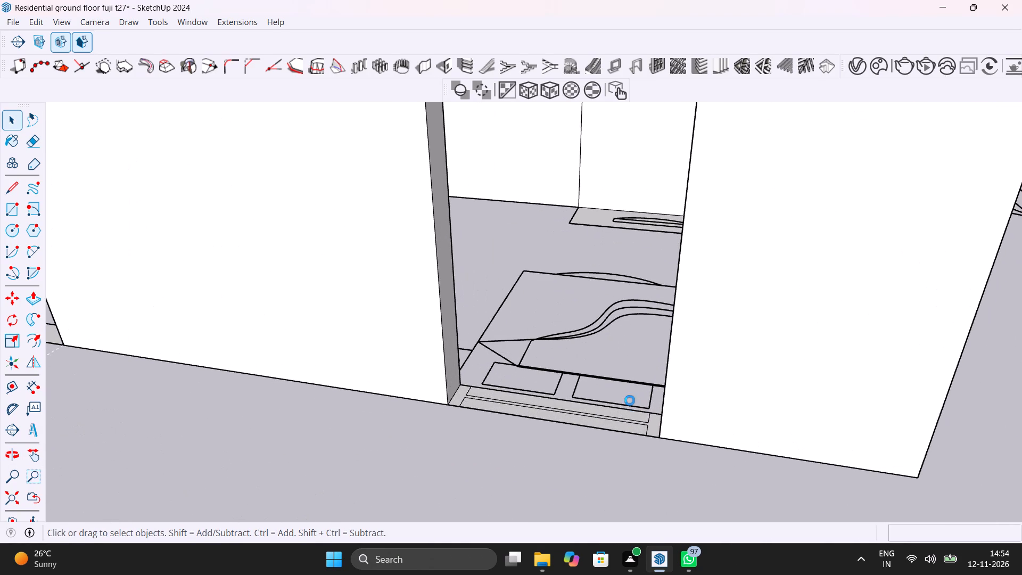
Measure the width of the outer wall opening behind the bedroom's bed, between its two wall ends.
{"action": "scroll", "coordinate": [639, 415], "scroll_direction": "down", "scroll_amount": 4}
{"action": "middle_click_drag", "start_coordinate": [632, 422], "coordinate": [727, 573]}
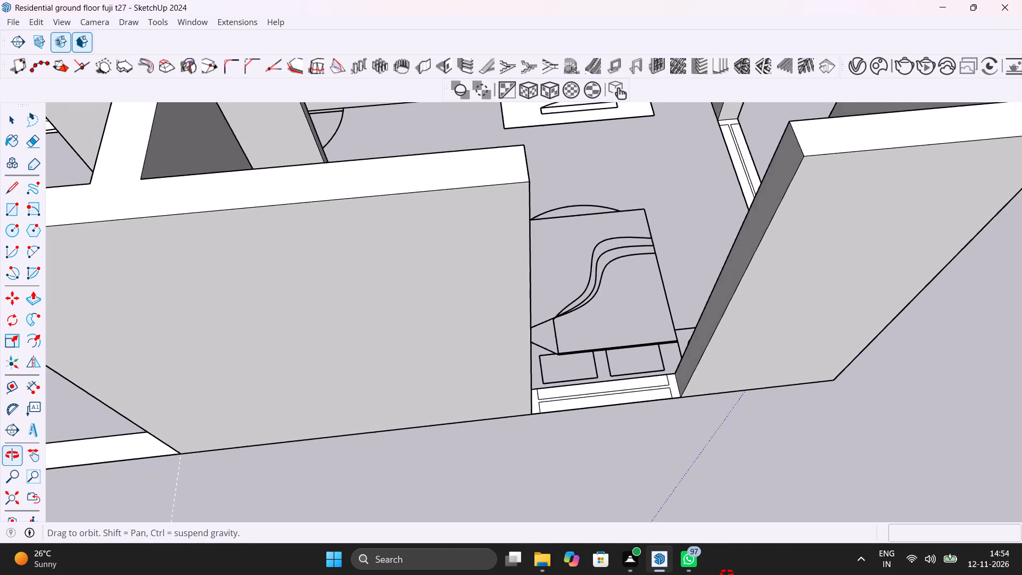
{"action": "middle_click_drag", "start_coordinate": [727, 573], "coordinate": [545, 460]}
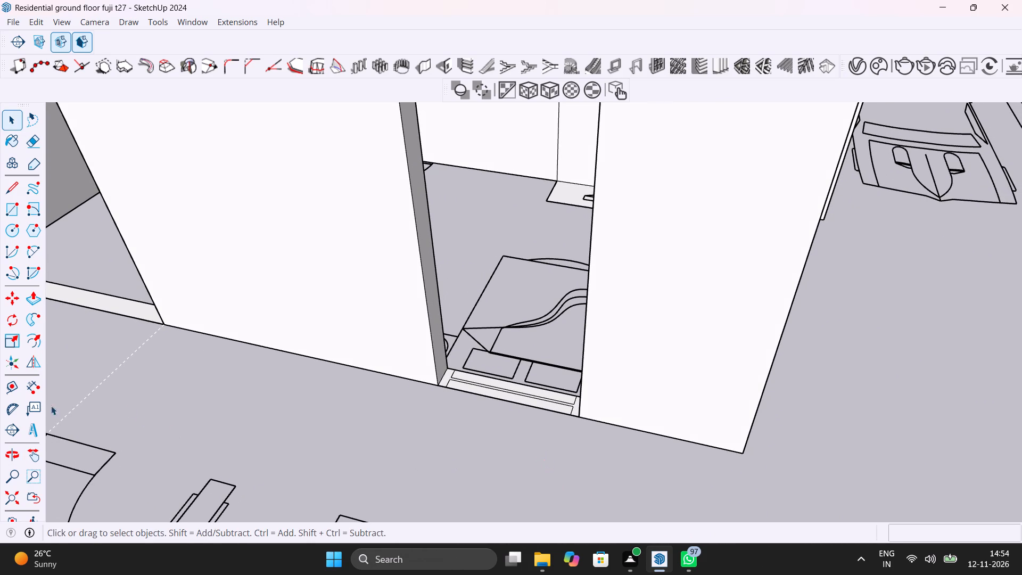
{"action": "left_click", "coordinate": [31, 385]}
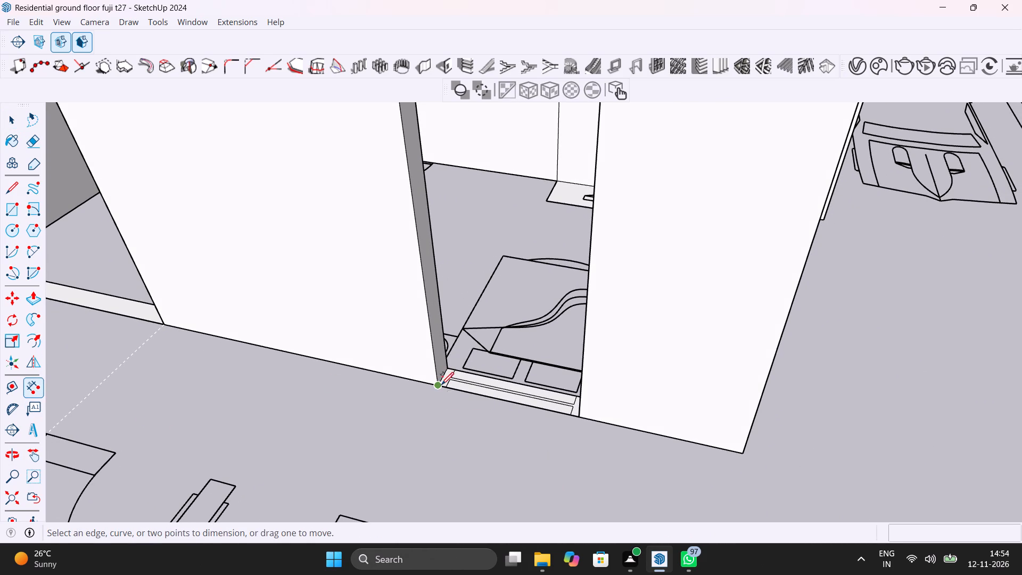
{"action": "left_click", "coordinate": [440, 384]}
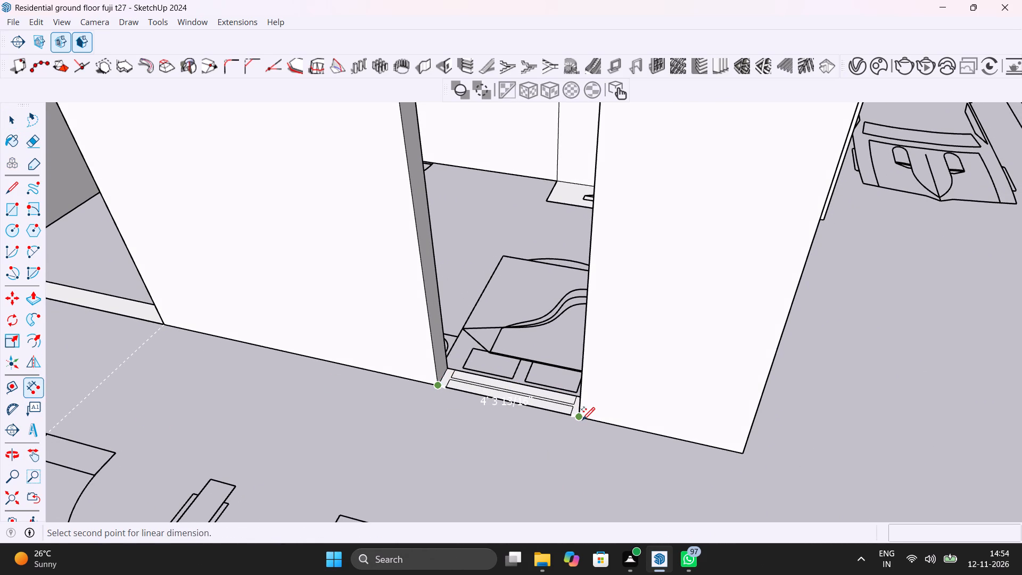
{"action": "scroll", "coordinate": [582, 419], "scroll_direction": "up", "scroll_amount": 11}
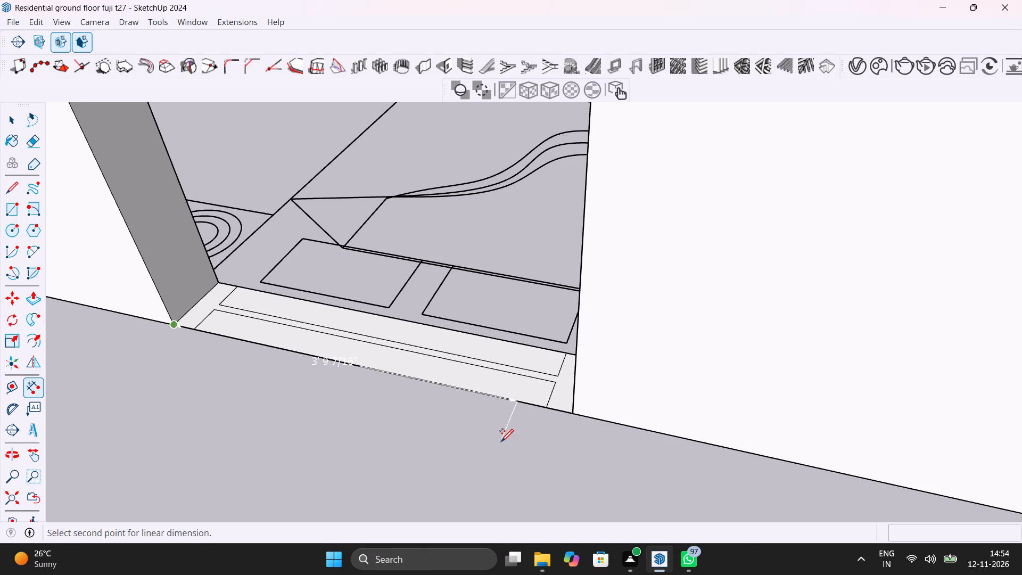
{"action": "scroll", "coordinate": [501, 441], "scroll_direction": "down", "scroll_amount": 14}
{"action": "middle_click_drag", "start_coordinate": [504, 441], "coordinate": [655, 574]}
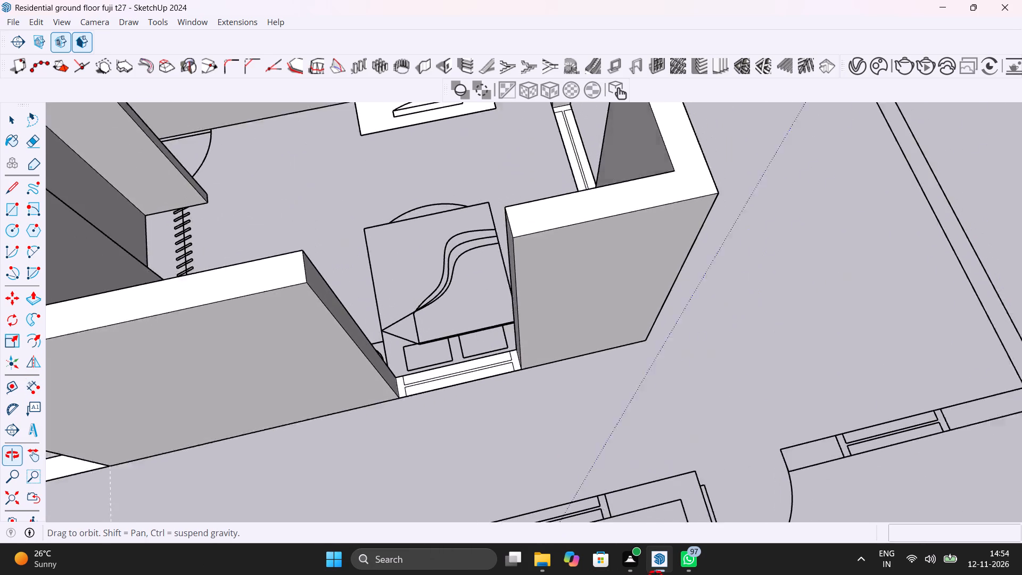
{"action": "middle_click_drag", "start_coordinate": [655, 574], "coordinate": [42, 446]}
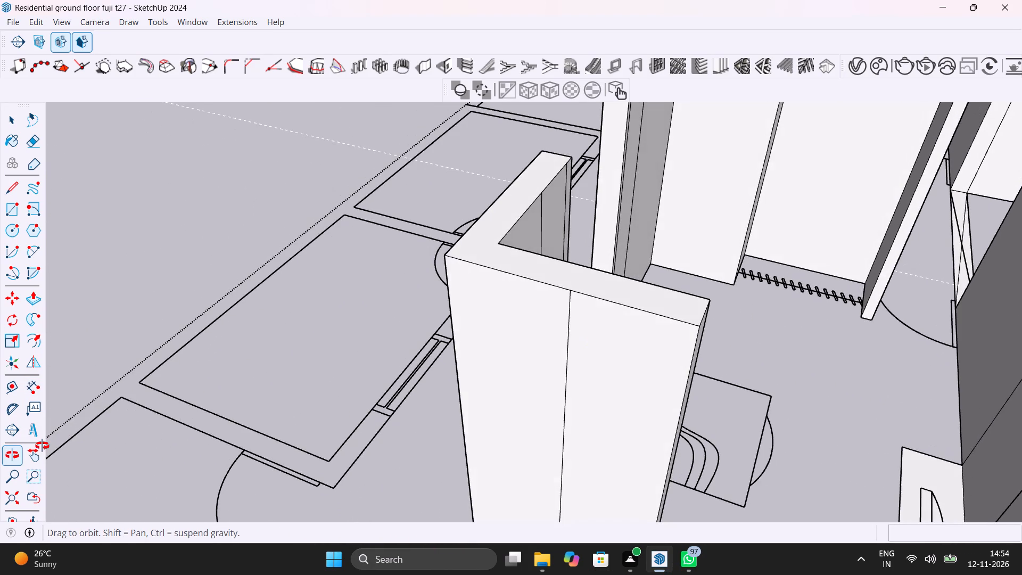
{"action": "middle_click_drag", "start_coordinate": [42, 446], "coordinate": [417, 417]}
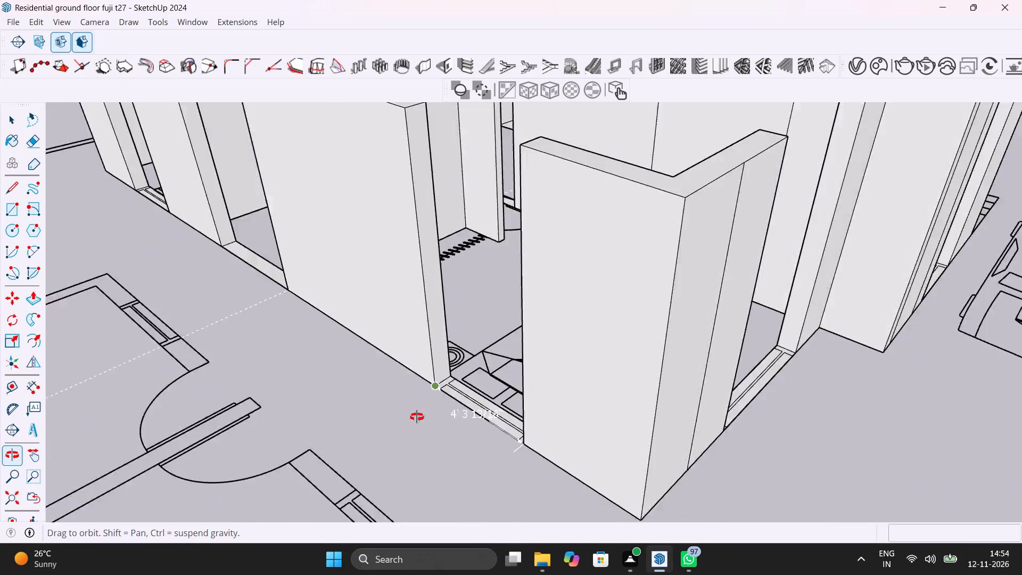
{"action": "middle_click_drag", "start_coordinate": [417, 417], "coordinate": [584, 436]}
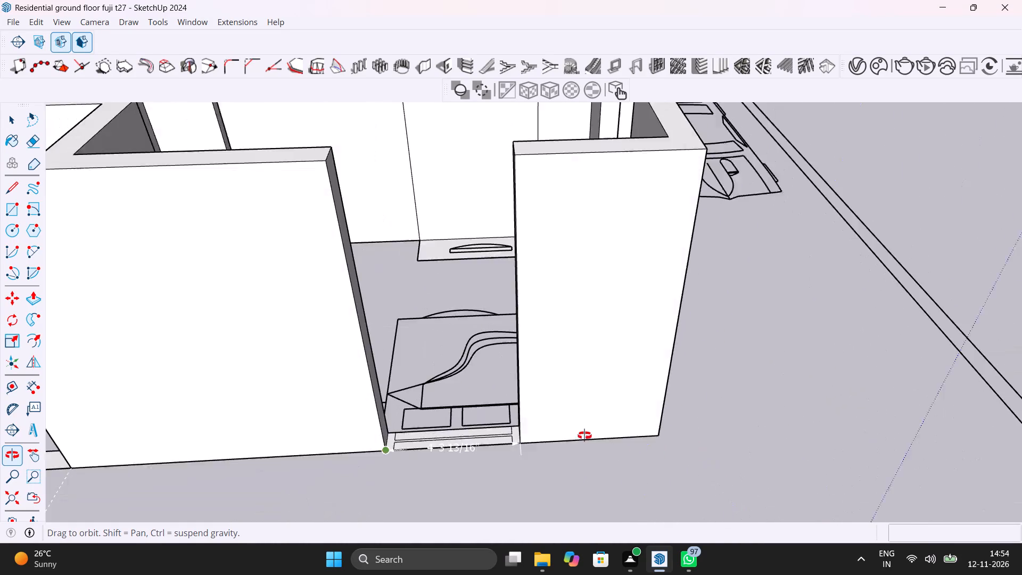
{"action": "middle_click_drag", "start_coordinate": [584, 436], "coordinate": [724, 486]}
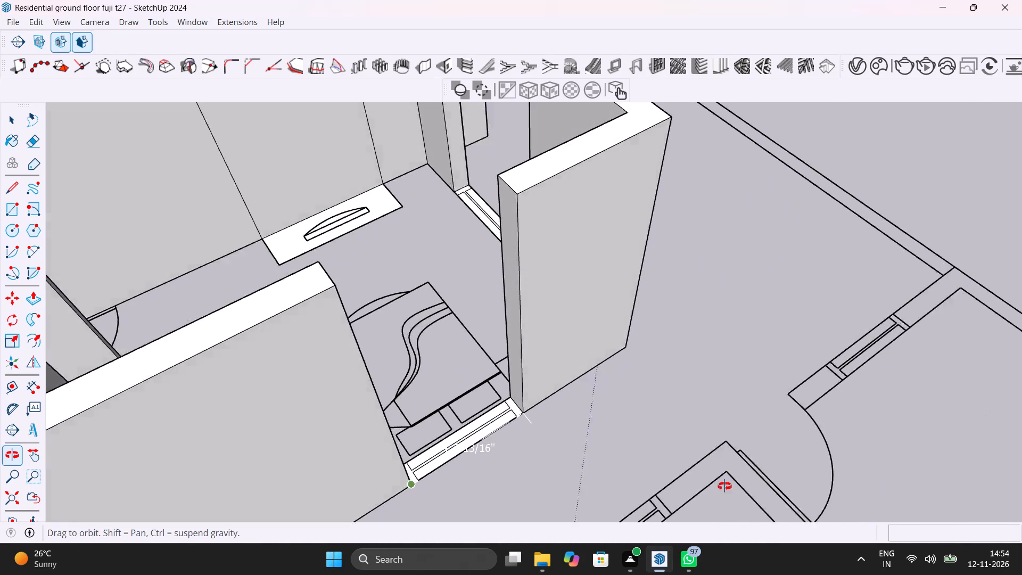
{"action": "middle_click_drag", "start_coordinate": [724, 486], "coordinate": [605, 422]}
{"action": "key", "text": "Escape"}
Erase the window frame lines inside the sill strip behind the bed to leave one plain face.
{"action": "scroll", "coordinate": [478, 460], "scroll_direction": "up", "scroll_amount": 2}
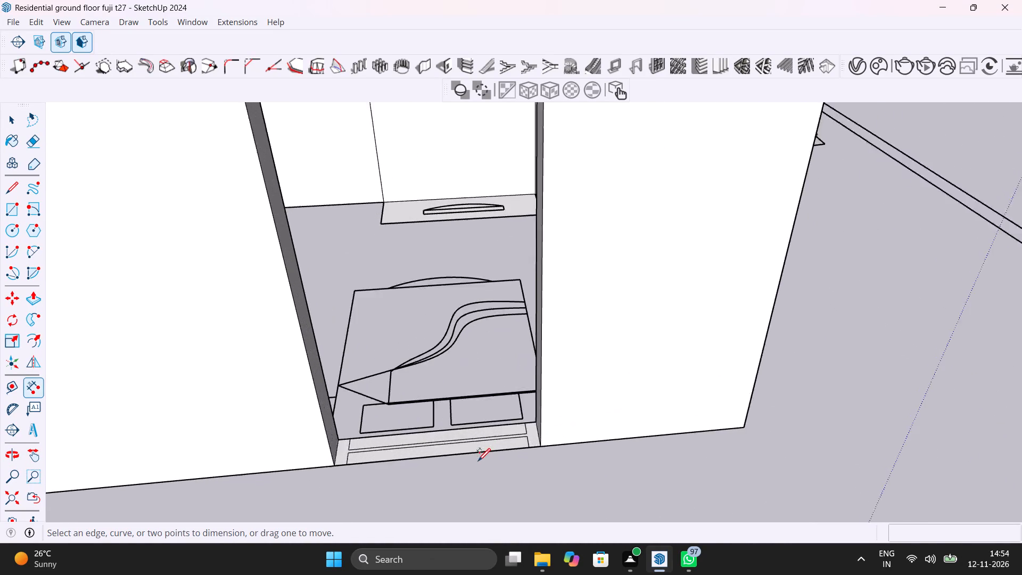
{"action": "scroll", "coordinate": [478, 460], "scroll_direction": "up", "scroll_amount": 8}
{"action": "key", "text": "space"}
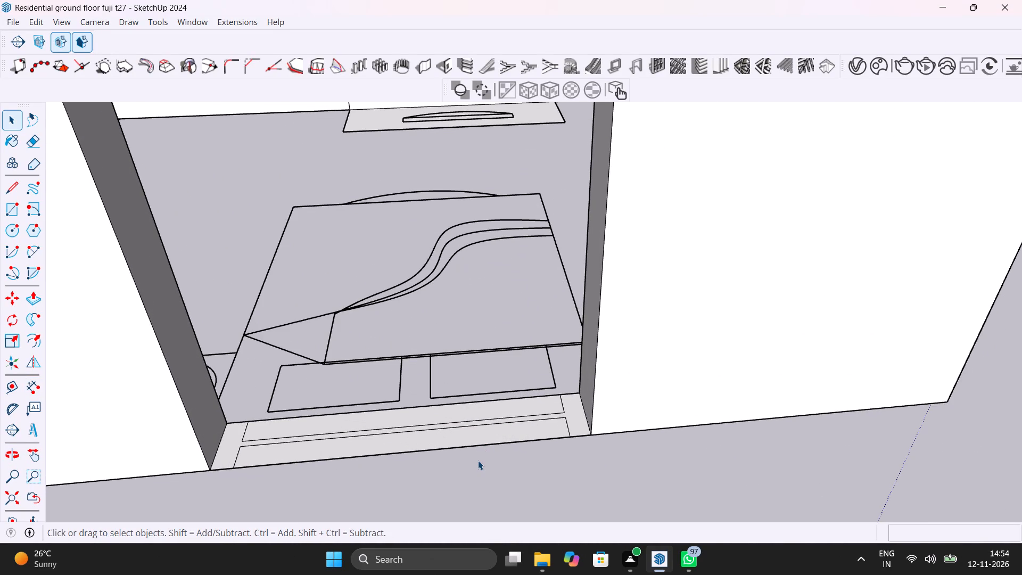
{"action": "key", "text": "e"}
{"action": "left_click_drag", "start_coordinate": [464, 438], "coordinate": [462, 420]}
{"action": "left_click_drag", "start_coordinate": [568, 421], "coordinate": [567, 425]}
{"action": "left_click", "coordinate": [563, 409]}
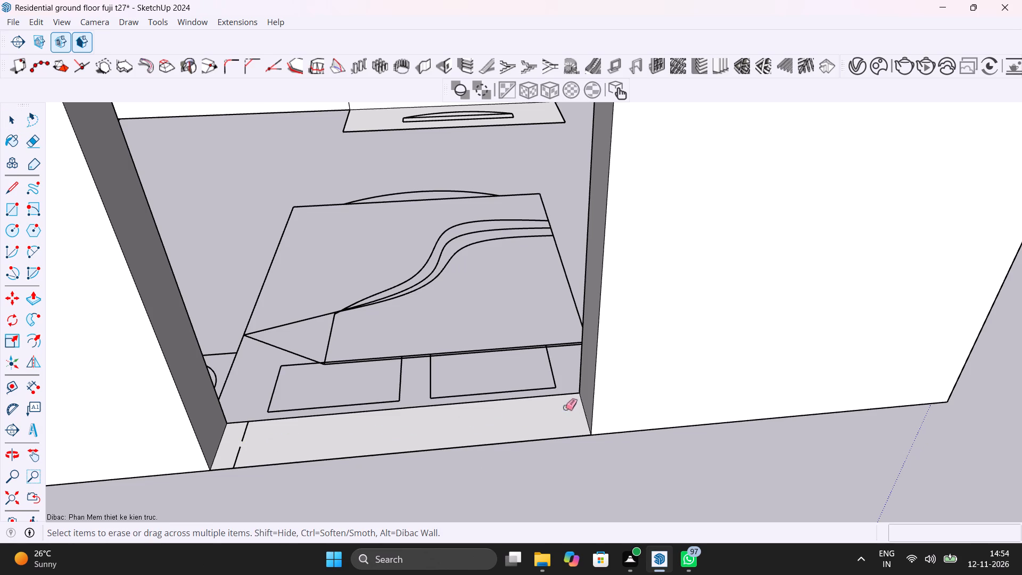
{"action": "left_click", "coordinate": [242, 454]}
{"action": "left_click_drag", "start_coordinate": [241, 442], "coordinate": [243, 438]}
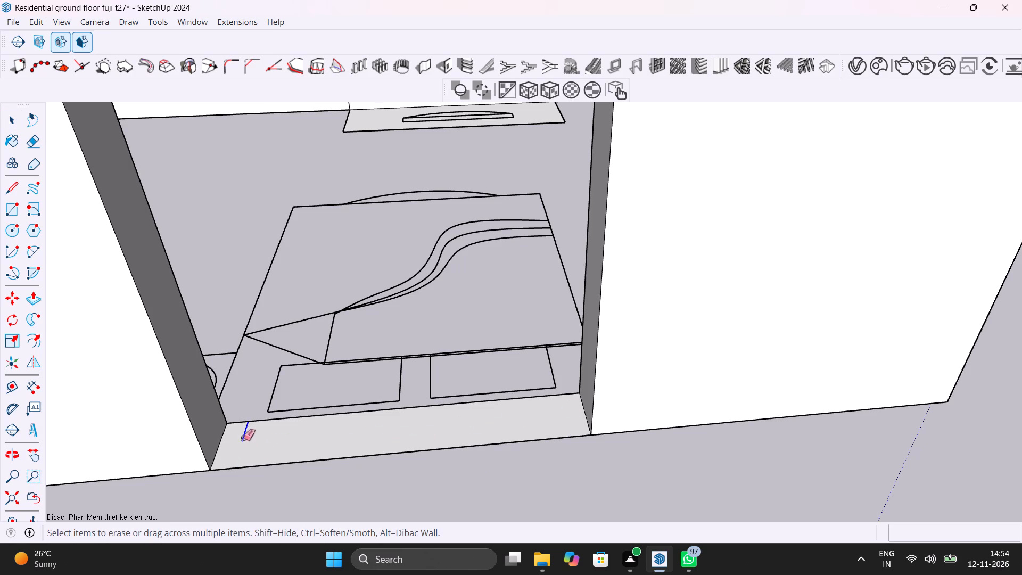
{"action": "left_click_drag", "start_coordinate": [243, 438], "coordinate": [245, 436]}
{"action": "key", "text": "space"}
Place a guide across the bedroom sill 4' from the end of the dining-side wall.
{"action": "key", "text": "t"}
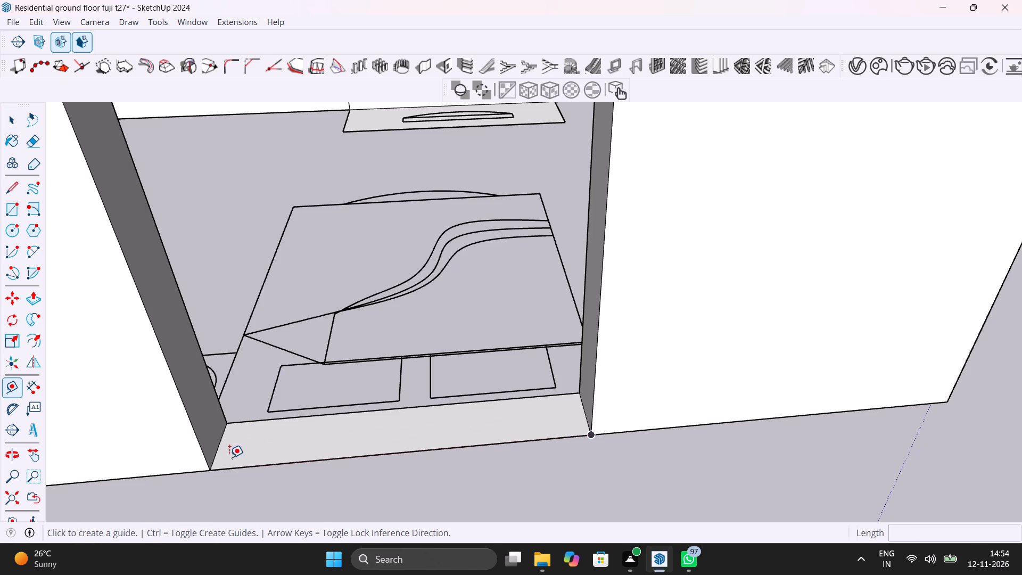
{"action": "left_click", "coordinate": [216, 450]}
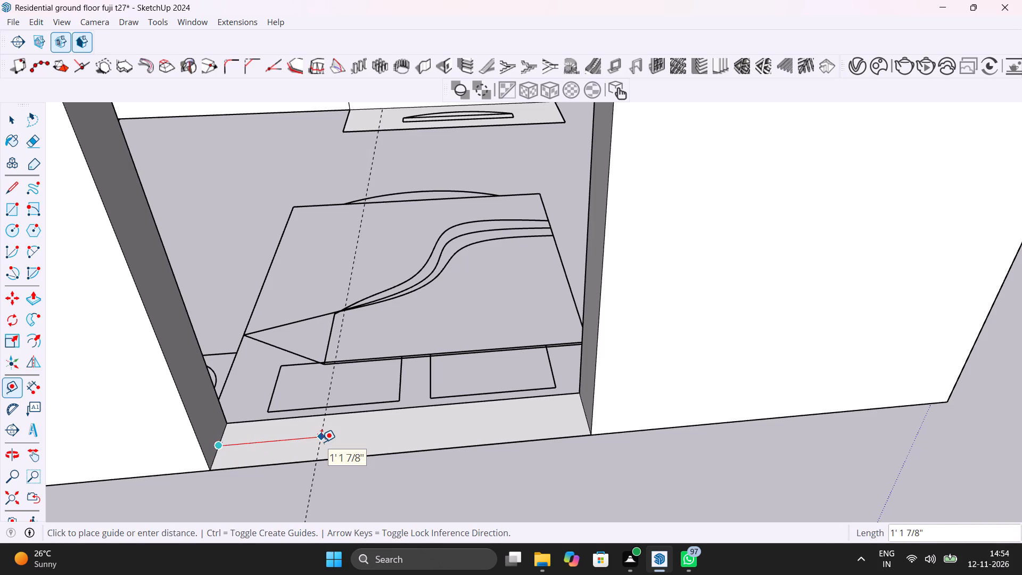
{"action": "type", "text": "4'"}
{"action": "key", "text": "Return"}
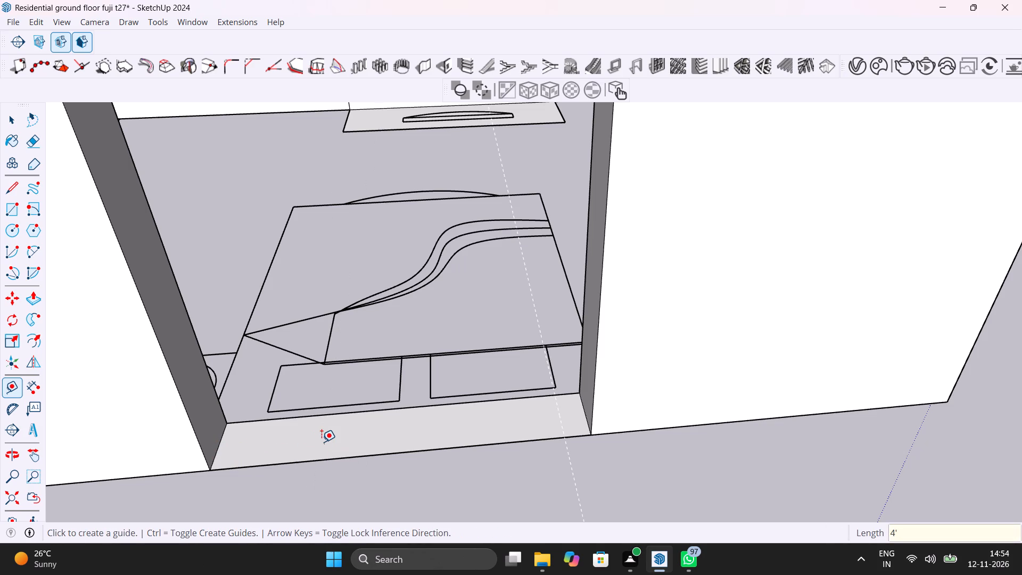
{"action": "key", "text": "space"}
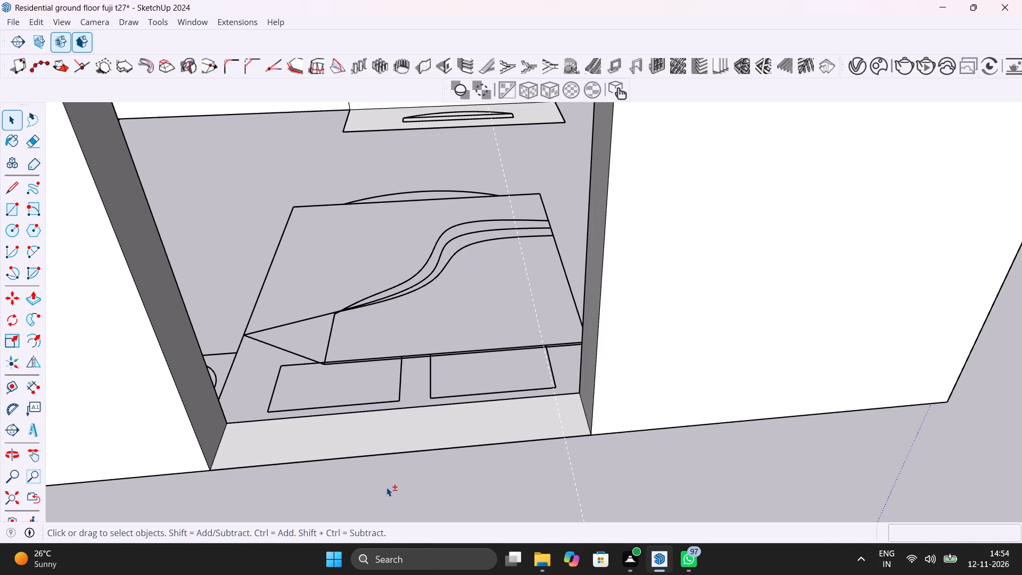
Push/Pull the corner-side wall's end face to the guide, narrowing the bedroom opening to 4', and save the model.
{"action": "middle_click_drag", "start_coordinate": [387, 488], "coordinate": [509, 551], "text": "shift"}
{"action": "left_click", "coordinate": [820, 291]}
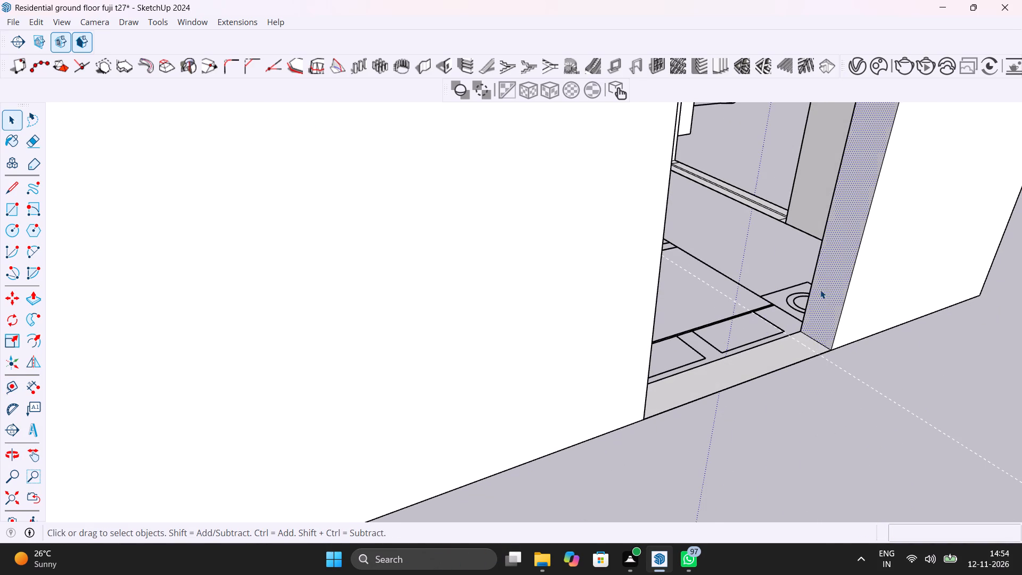
{"action": "key", "text": "p"}
{"action": "left_click", "coordinate": [824, 293]}
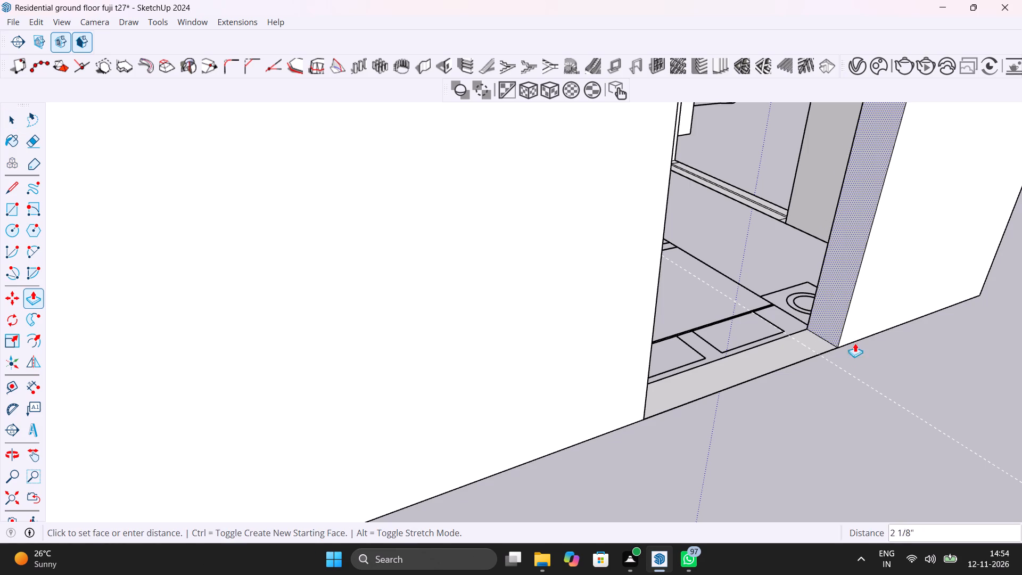
{"action": "left_click", "coordinate": [865, 381]}
{"action": "key", "text": "space"}
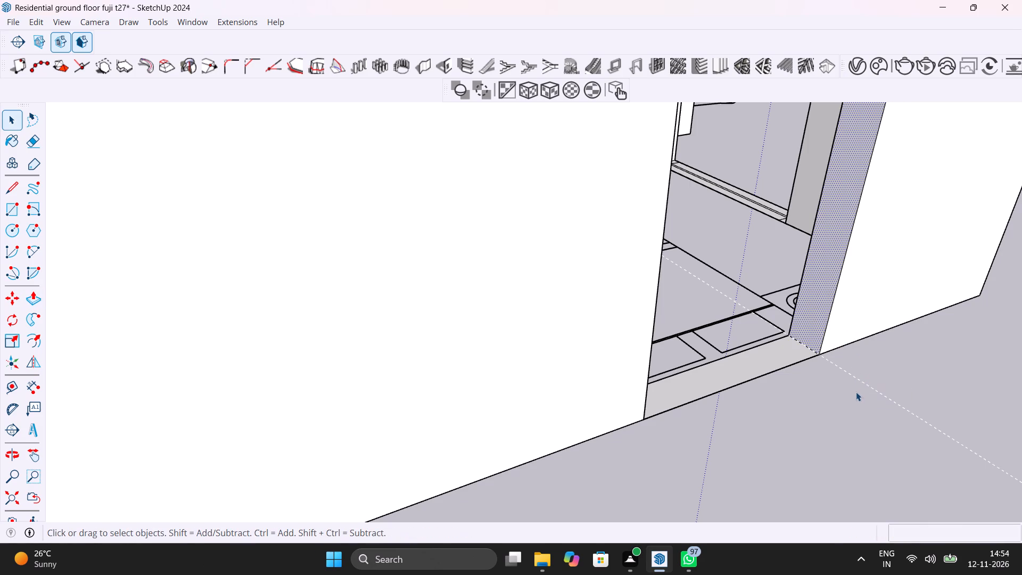
{"action": "scroll", "coordinate": [856, 391], "scroll_direction": "down", "scroll_amount": 5}
{"action": "middle_click_drag", "start_coordinate": [856, 397], "coordinate": [643, 456], "text": "shift"}
{"action": "key", "text": "ctrl+s"}
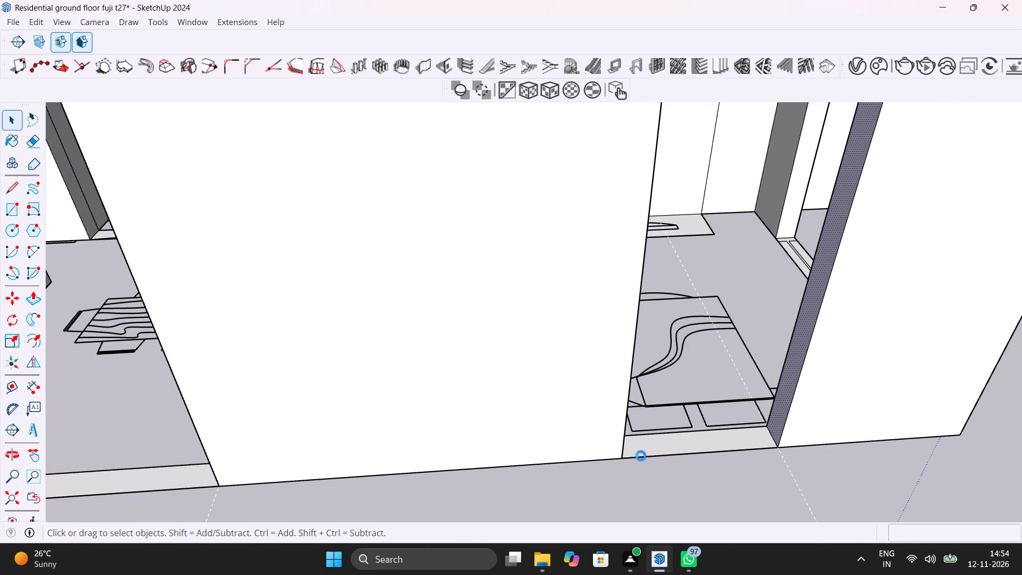
Dimension the width of the same bedroom's other opening, on the parking side, between its two wall ends, placing the dimension outside the wall.
{"action": "scroll", "coordinate": [671, 455], "scroll_direction": "down", "scroll_amount": 11}
{"action": "middle_click_drag", "start_coordinate": [719, 469], "coordinate": [370, 462], "text": "shift"}
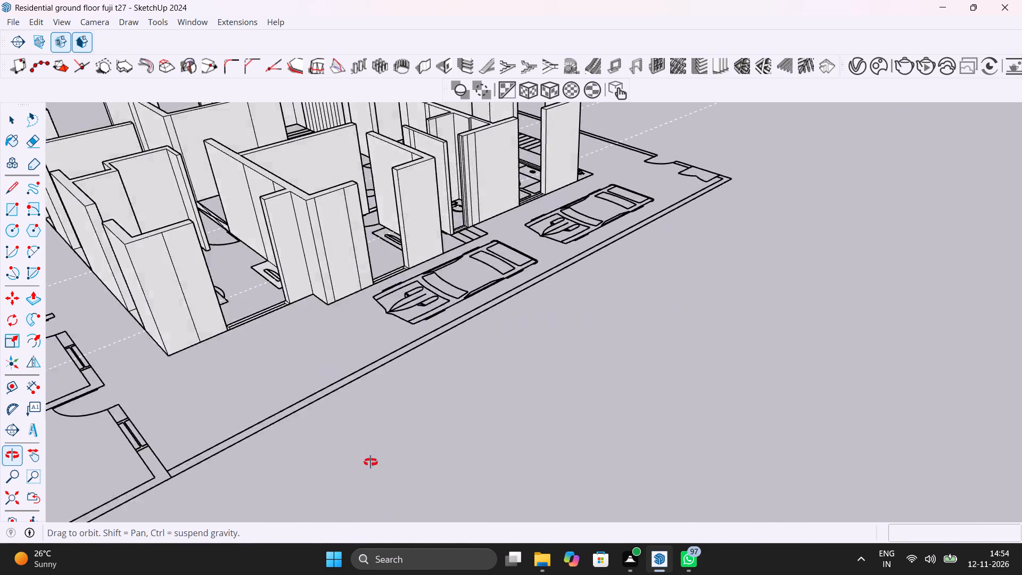
{"action": "middle_click_drag", "start_coordinate": [370, 462], "coordinate": [690, 570], "text": "shift"}
{"action": "scroll", "coordinate": [515, 371], "scroll_direction": "up", "scroll_amount": 9}
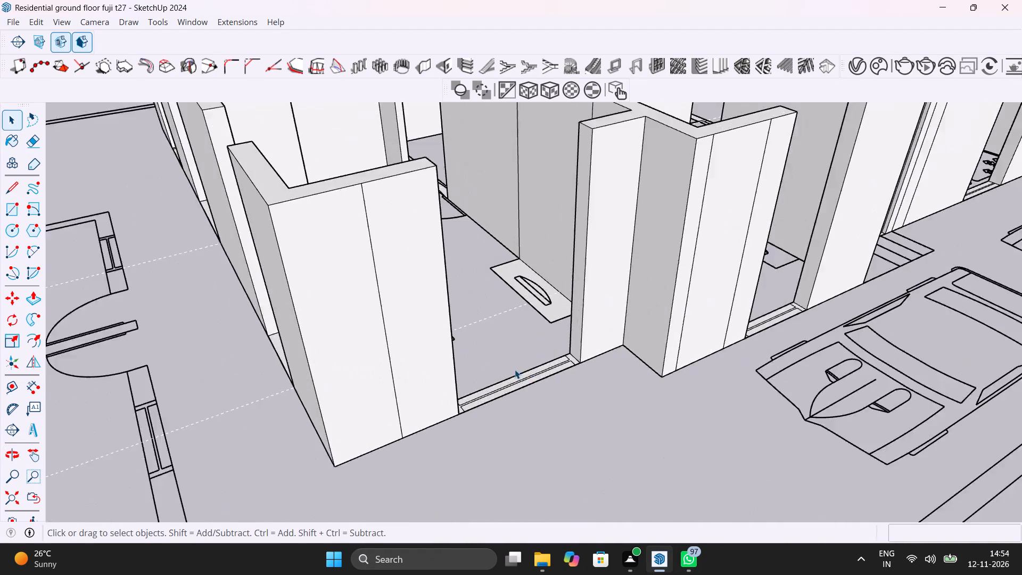
{"action": "scroll", "coordinate": [515, 369], "scroll_direction": "up", "scroll_amount": 2}
{"action": "middle_click_drag", "start_coordinate": [572, 387], "coordinate": [556, 459], "text": "shift"}
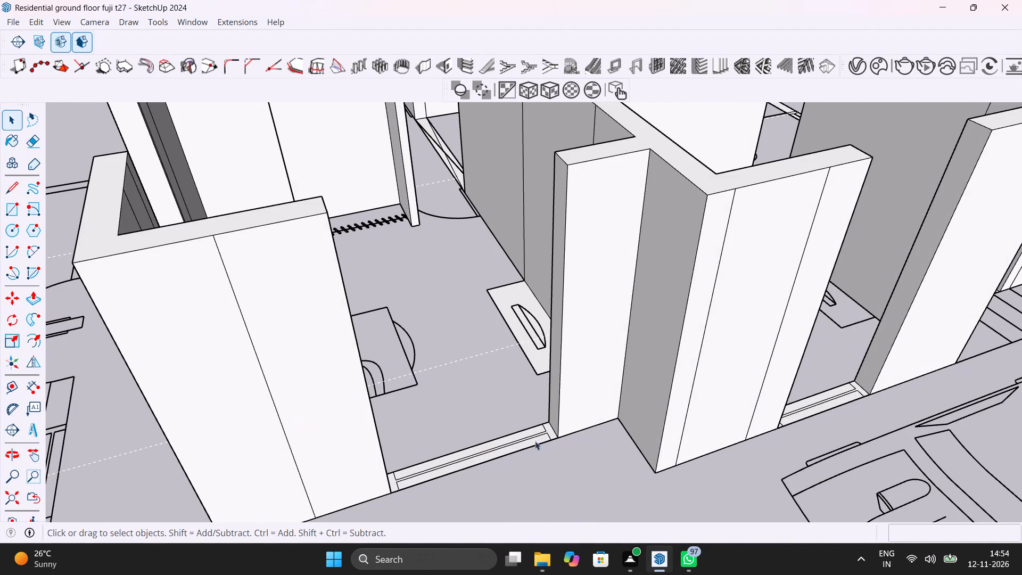
{"action": "middle_click_drag", "start_coordinate": [545, 439], "coordinate": [486, 407]}
{"action": "key", "text": "ctrl+s"}
{"action": "middle_click_drag", "start_coordinate": [428, 395], "coordinate": [431, 396], "text": "shift"}
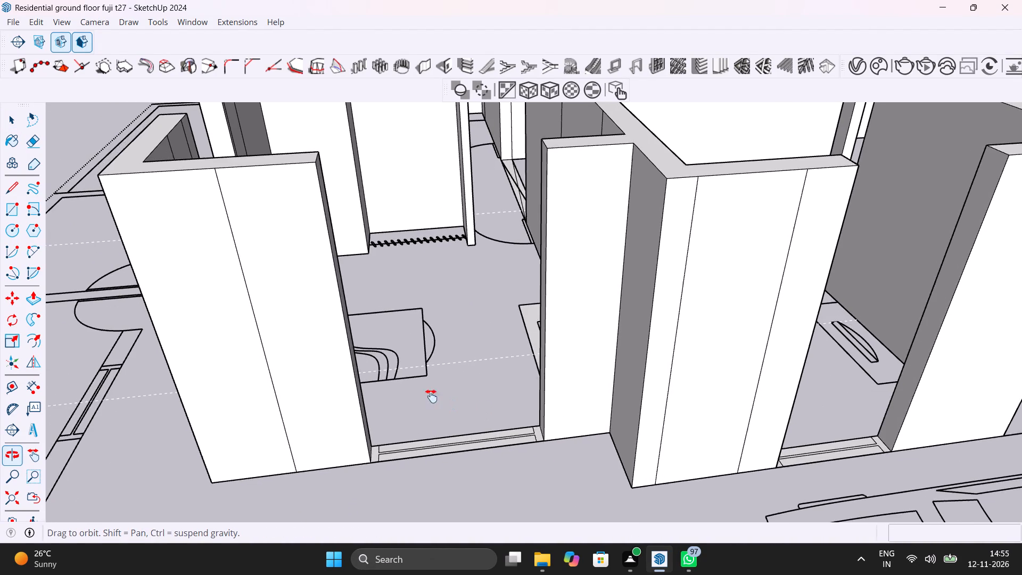
{"action": "middle_click_drag", "start_coordinate": [431, 396], "coordinate": [770, 301], "text": "shift"}
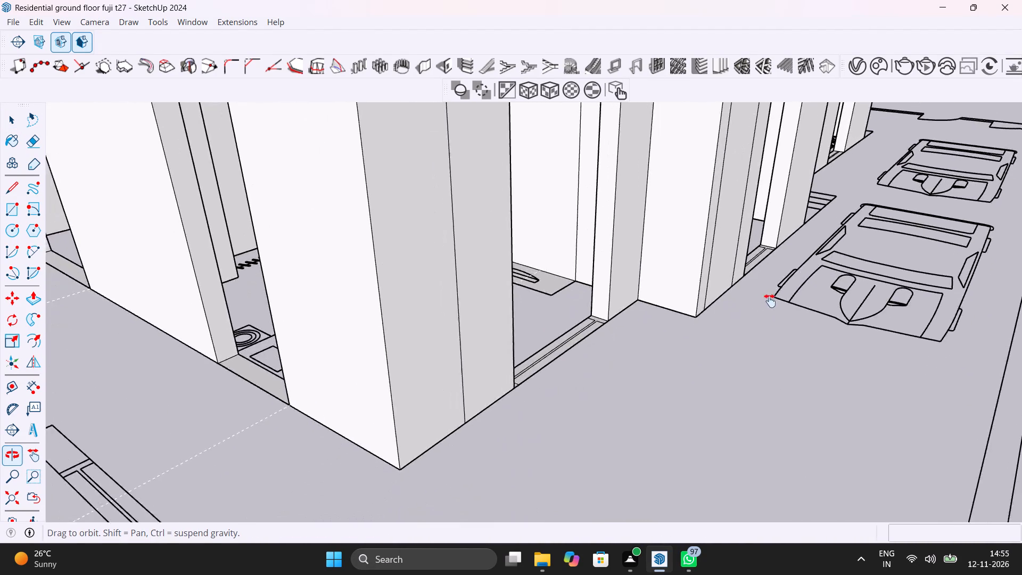
{"action": "middle_click_drag", "start_coordinate": [770, 301], "coordinate": [728, 364], "text": "shift"}
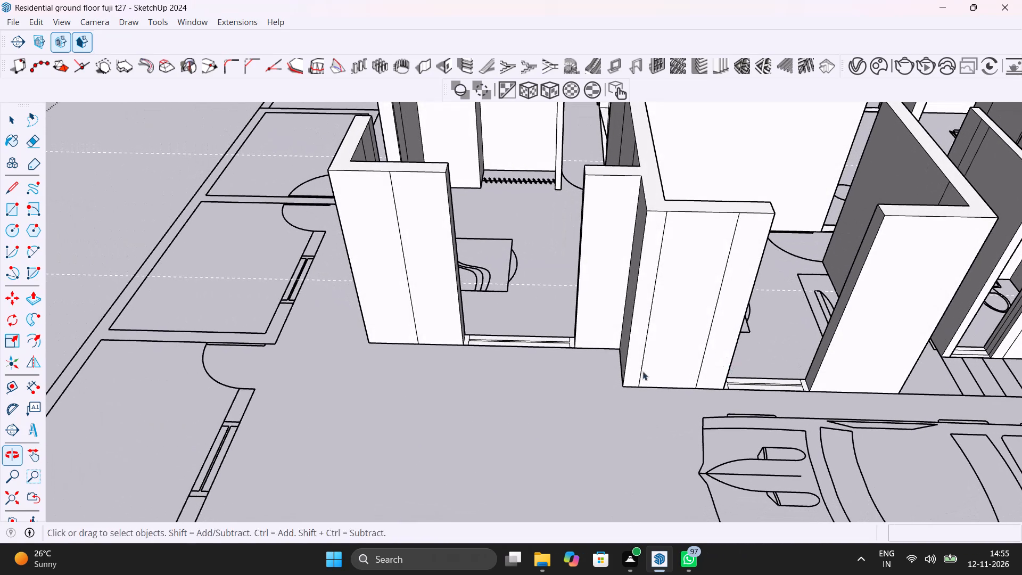
{"action": "left_click", "coordinate": [33, 395]}
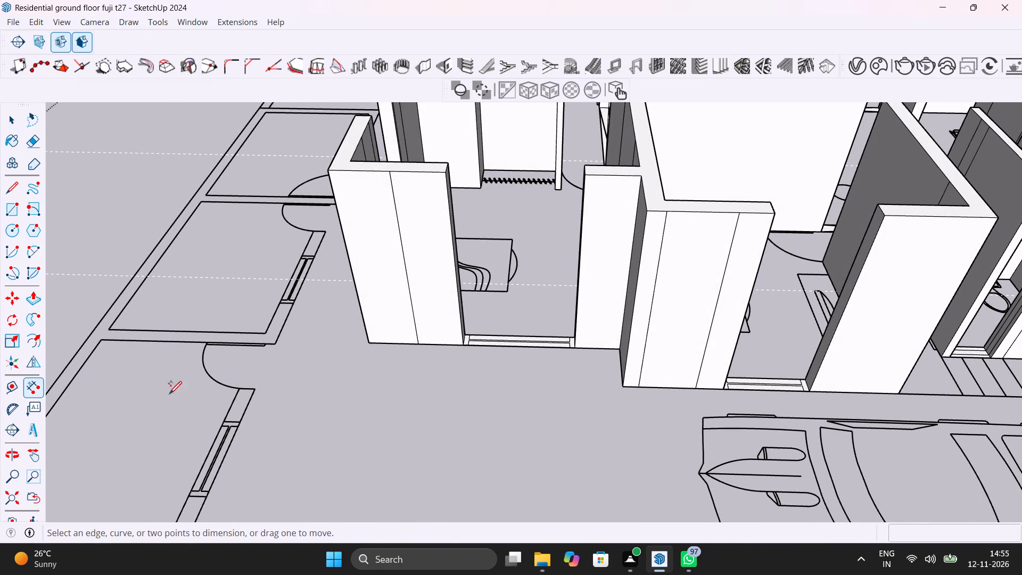
{"action": "scroll", "coordinate": [469, 350], "scroll_direction": "up", "scroll_amount": 15}
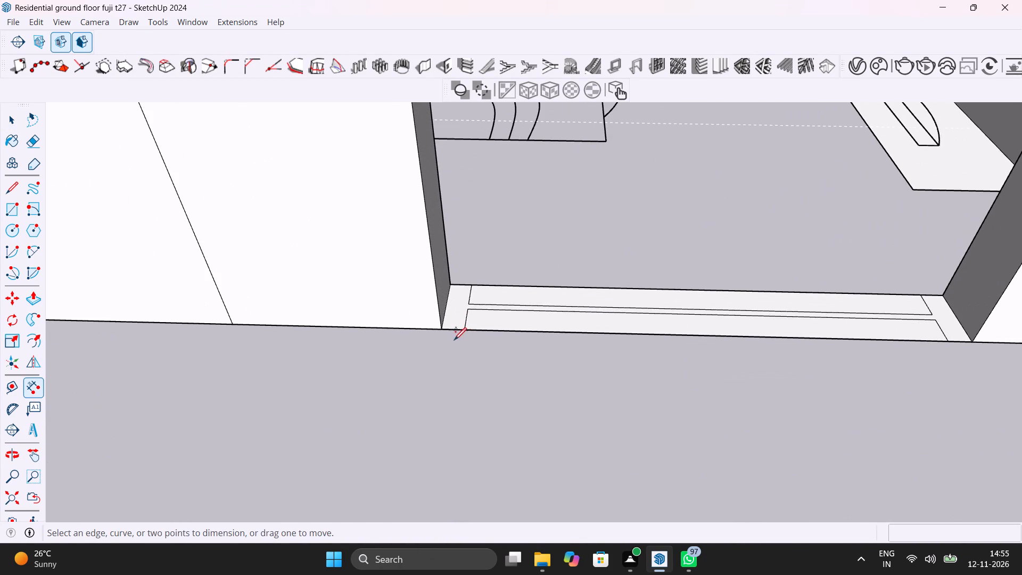
{"action": "left_click", "coordinate": [442, 330]}
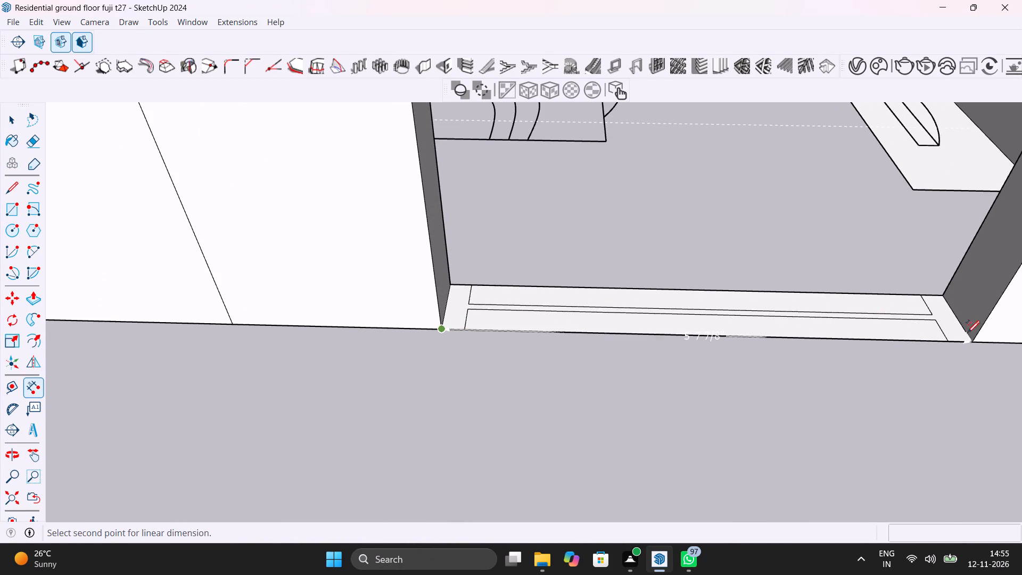
{"action": "left_click", "coordinate": [971, 341]}
{"action": "scroll", "coordinate": [986, 396], "scroll_direction": "down", "scroll_amount": 8}
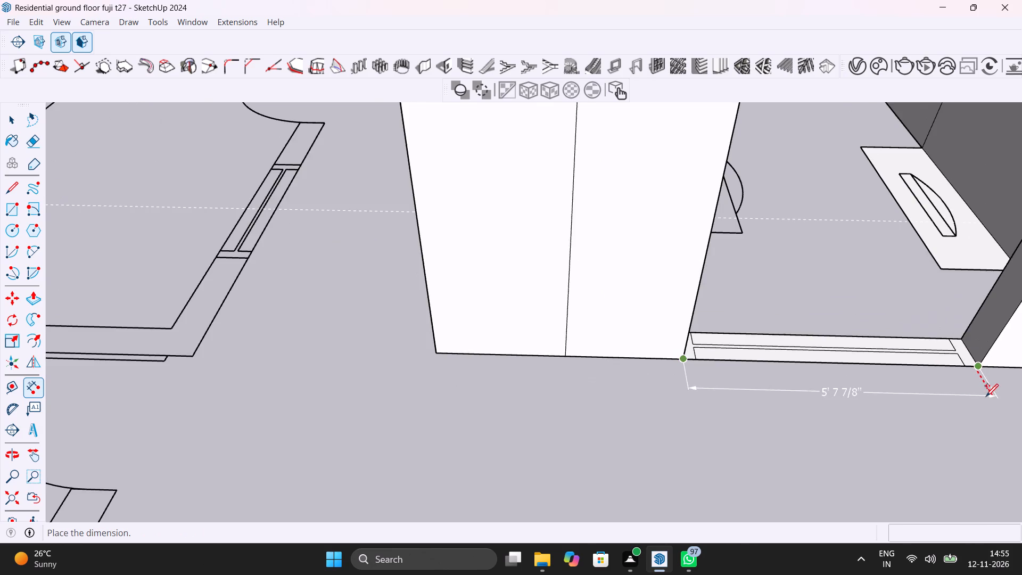
{"action": "middle_click_drag", "start_coordinate": [986, 395], "coordinate": [531, 405], "text": "shift"}
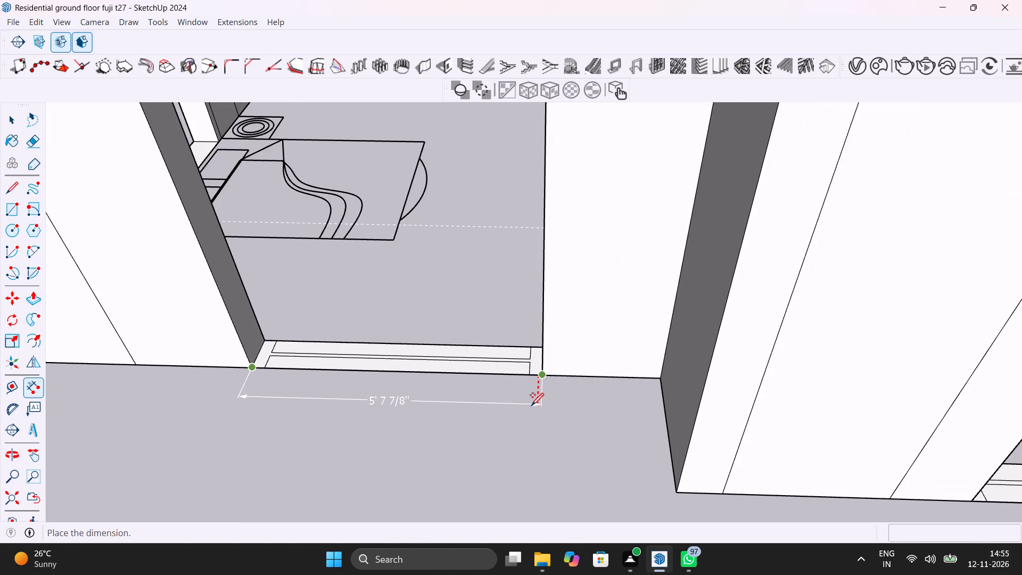
{"action": "left_click", "coordinate": [538, 420]}
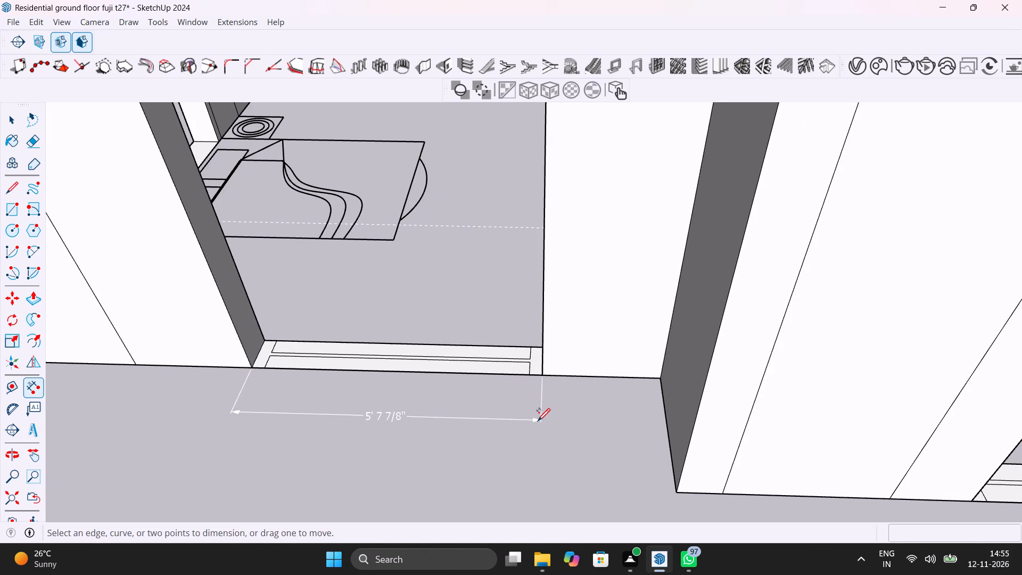
{"action": "key", "text": "Escape"}
Erase the window frame lines inside the sill strip of the bedroom's dimensioned opening, leaving one plain face.
{"action": "key", "text": "e"}
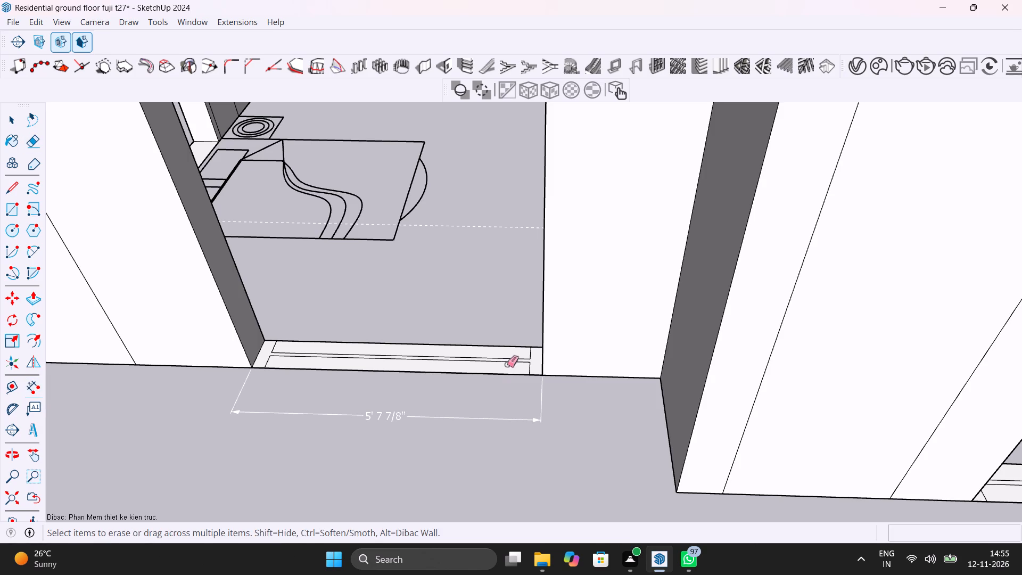
{"action": "scroll", "coordinate": [507, 364], "scroll_direction": "up", "scroll_amount": 5}
{"action": "left_click_drag", "start_coordinate": [507, 364], "coordinate": [506, 354]}
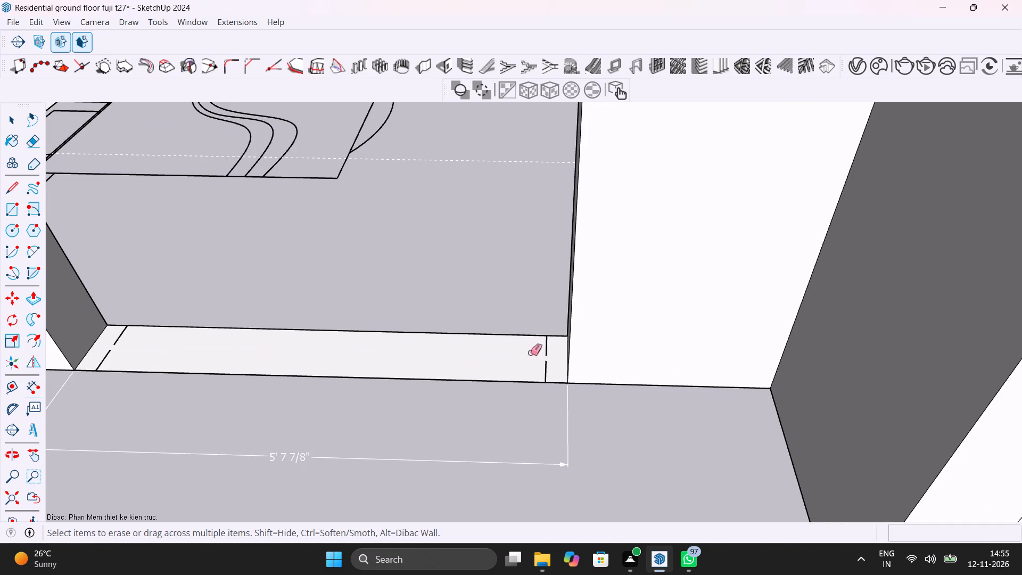
{"action": "left_click_drag", "start_coordinate": [534, 351], "coordinate": [547, 347]}
{"action": "left_click_drag", "start_coordinate": [549, 355], "coordinate": [541, 371]}
{"action": "left_click_drag", "start_coordinate": [113, 342], "coordinate": [119, 338]}
{"action": "left_click", "coordinate": [110, 351]}
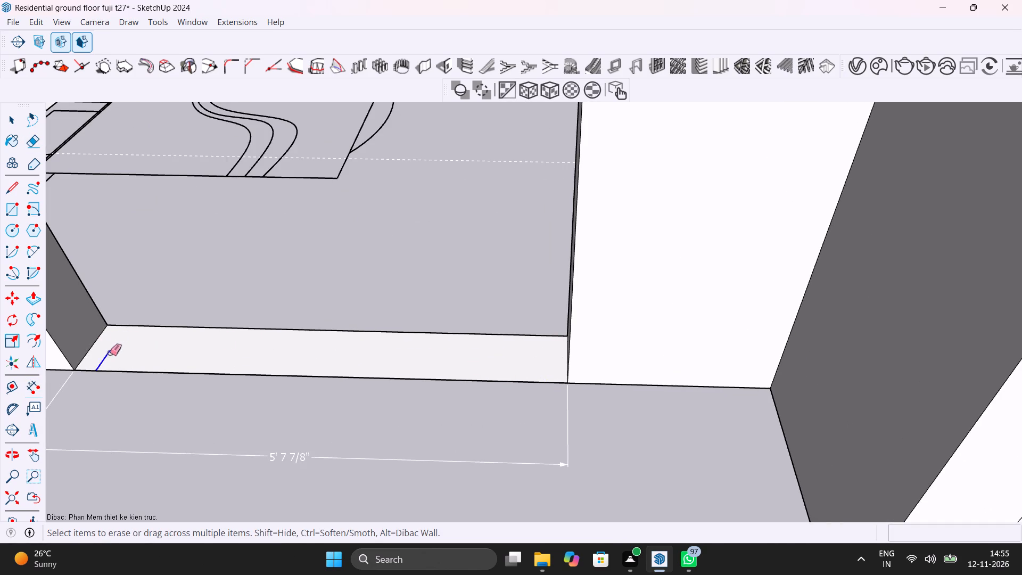
{"action": "key", "text": "space"}
Place a guide across the cleared sill 5' from the wall end farther from the parked cars.
{"action": "key", "text": "t"}
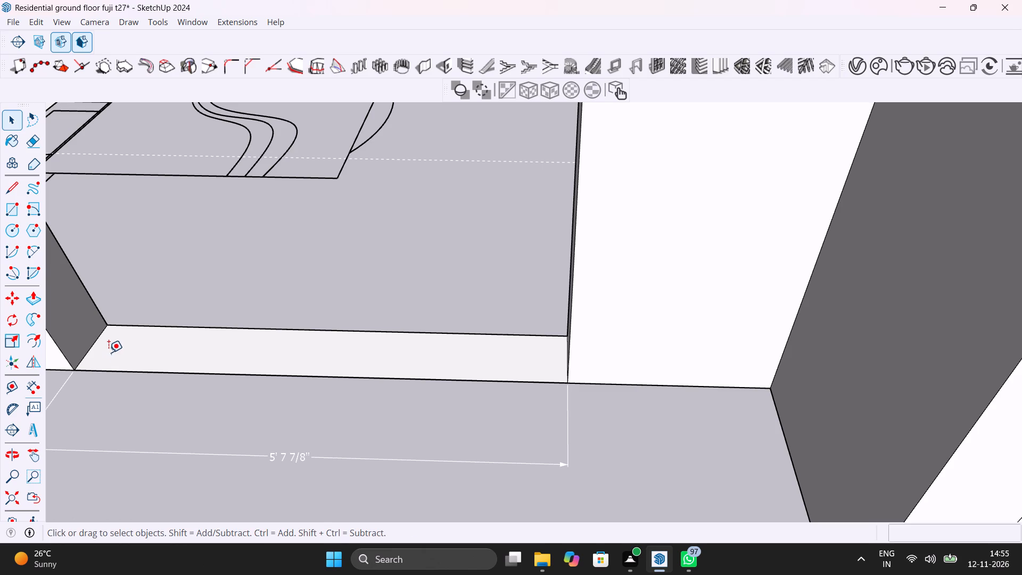
{"action": "left_click", "coordinate": [98, 343]}
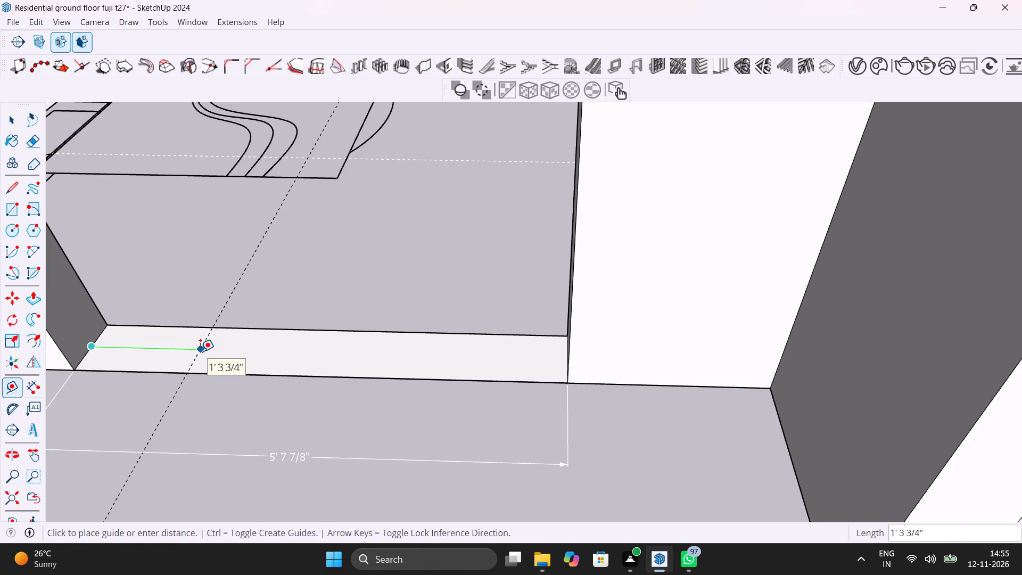
{"action": "type", "text": "5'"}
{"action": "key", "text": "Return"}
{"action": "key", "text": "space"}
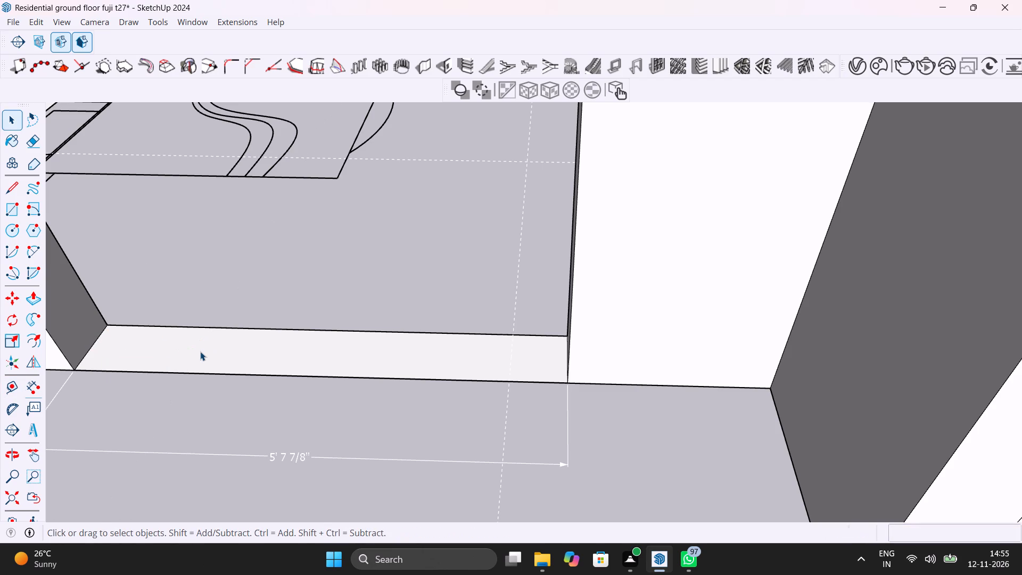
Push/Pull the opposite wall's end face, nearer the parked cars, to the guide, narrowing the bedroom opening to 5'.
{"action": "scroll", "coordinate": [200, 351], "scroll_direction": "down", "scroll_amount": 9}
{"action": "middle_click_drag", "start_coordinate": [230, 392], "coordinate": [409, 359]}
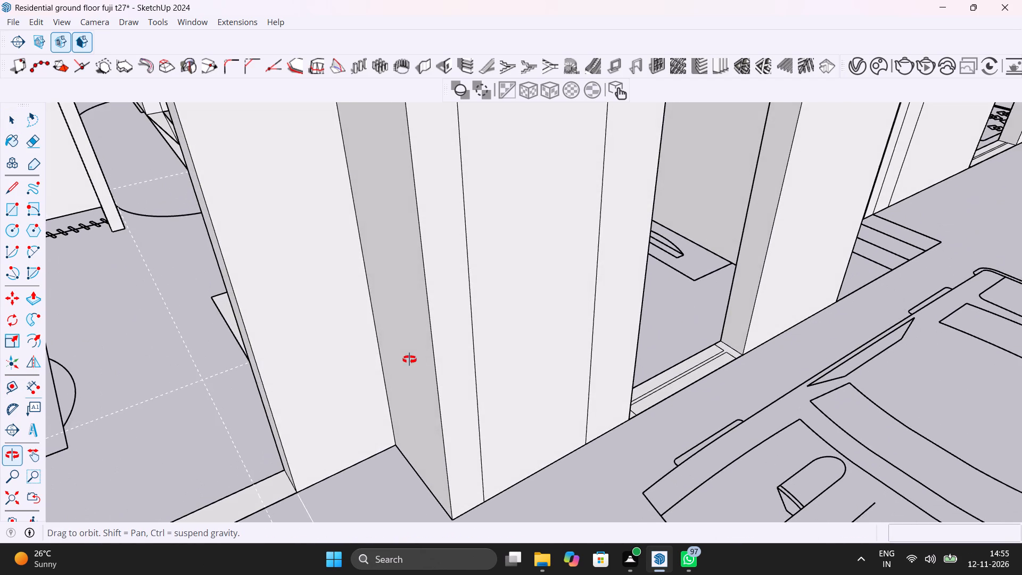
{"action": "middle_click_drag", "start_coordinate": [409, 359], "coordinate": [534, 319]}
{"action": "left_click", "coordinate": [392, 407]}
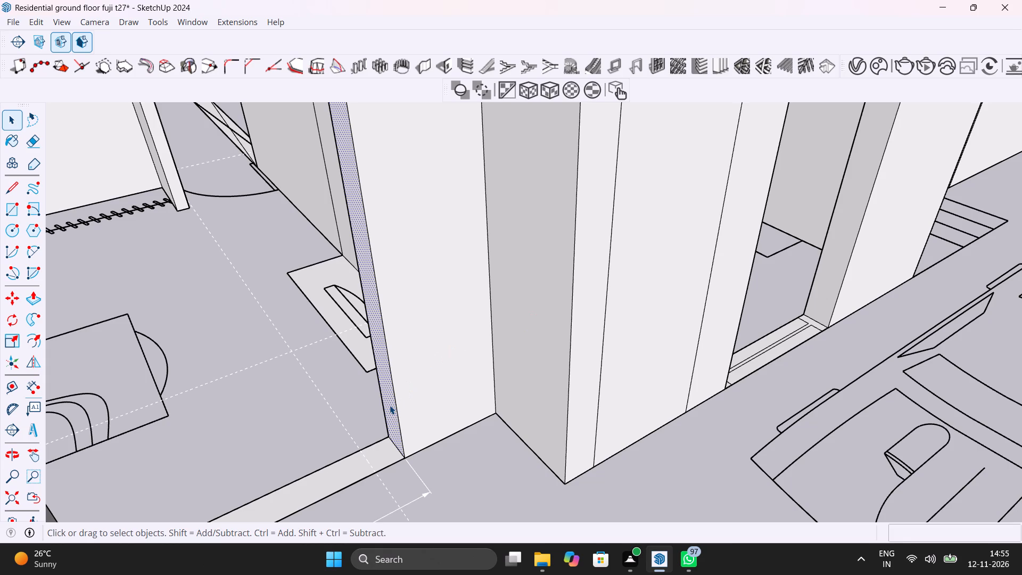
{"action": "key", "text": "p"}
{"action": "left_click", "coordinate": [390, 405]}
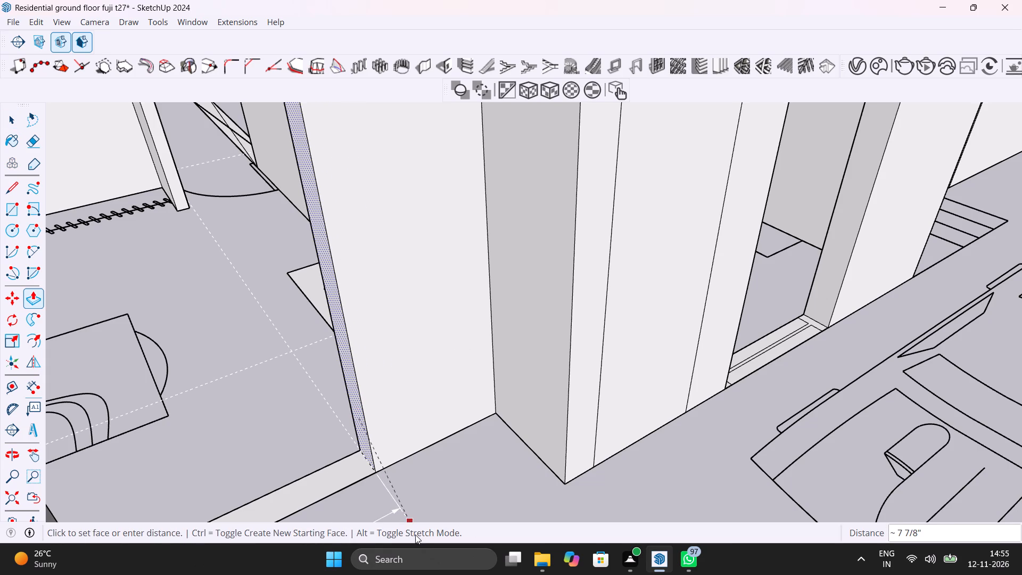
{"action": "left_click", "coordinate": [391, 490]}
{"action": "key", "text": "space"}
Check the width of the adjoining bedroom's window opening facing the parked car with a temporary dimension.
{"action": "scroll", "coordinate": [455, 463], "scroll_direction": "down", "scroll_amount": 6}
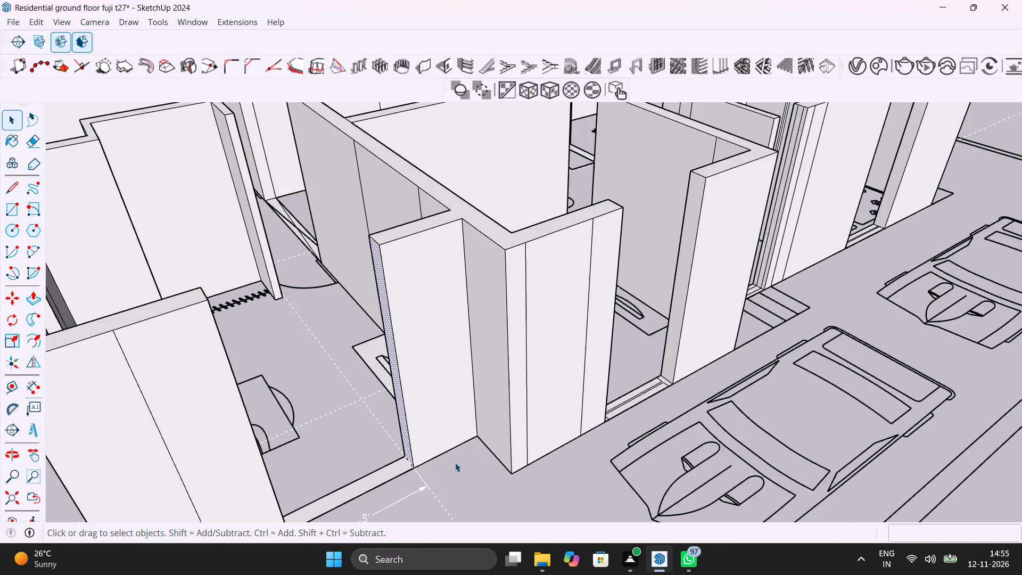
{"action": "scroll", "coordinate": [455, 463], "scroll_direction": "down", "scroll_amount": 9}
{"action": "middle_click_drag", "start_coordinate": [455, 463], "coordinate": [452, 534], "text": "shift"}
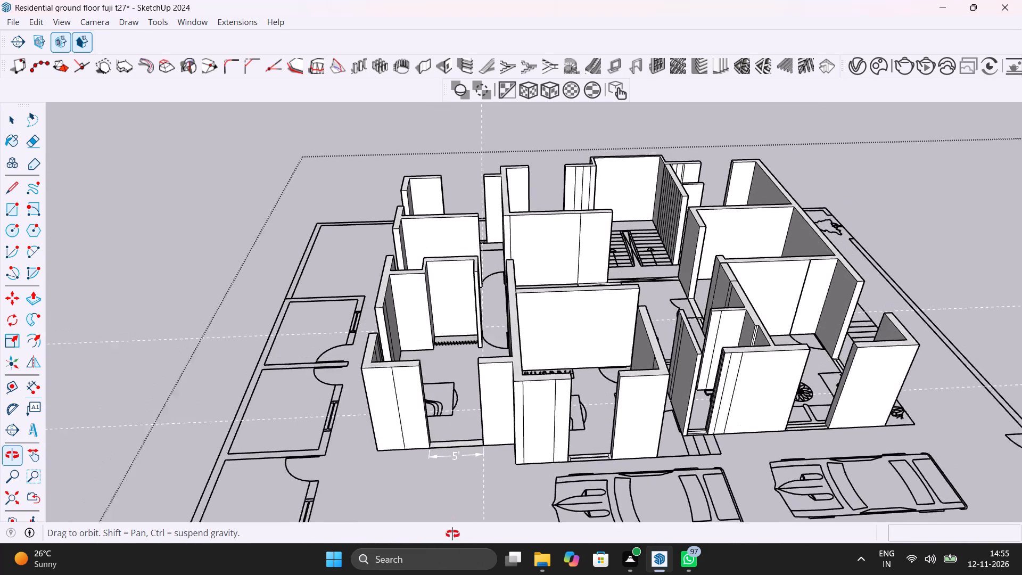
{"action": "middle_click_drag", "start_coordinate": [452, 534], "coordinate": [452, 546], "text": "shift"}
{"action": "scroll", "coordinate": [569, 456], "scroll_direction": "up", "scroll_amount": 11}
{"action": "middle_click_drag", "start_coordinate": [608, 480], "coordinate": [427, 382], "text": "shift"}
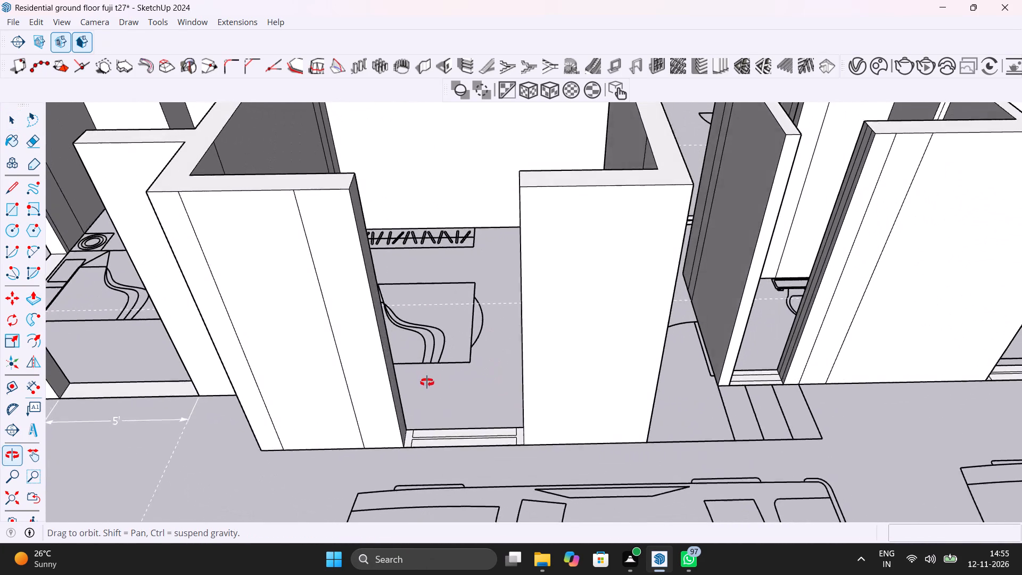
{"action": "middle_click_drag", "start_coordinate": [427, 382], "coordinate": [377, 459], "text": "shift"}
{"action": "scroll", "coordinate": [425, 455], "scroll_direction": "up", "scroll_amount": 6}
{"action": "middle_click_drag", "start_coordinate": [428, 454], "coordinate": [514, 338]}
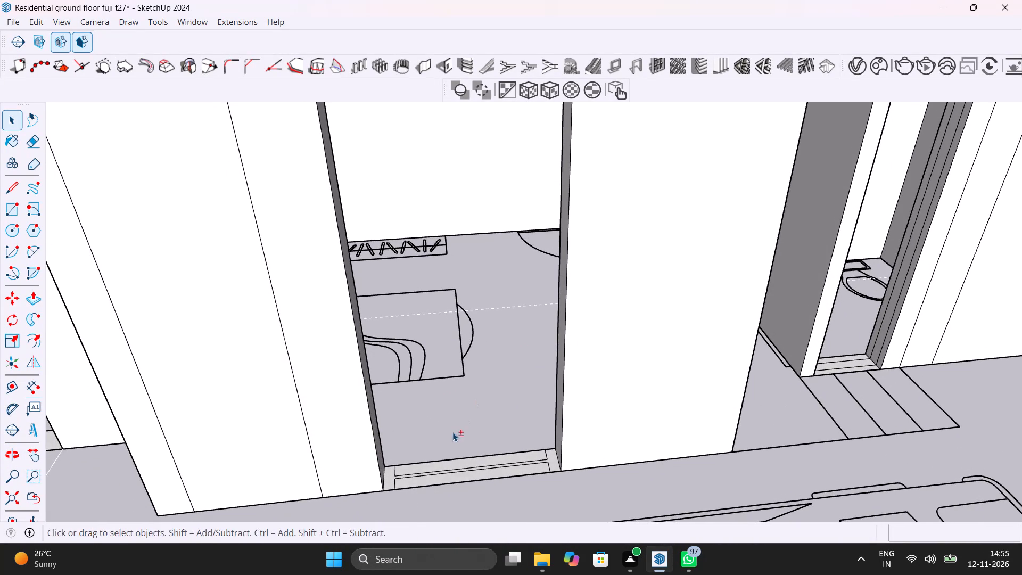
{"action": "middle_click_drag", "start_coordinate": [452, 431], "coordinate": [460, 382], "text": "shift"}
{"action": "left_click", "coordinate": [32, 386]}
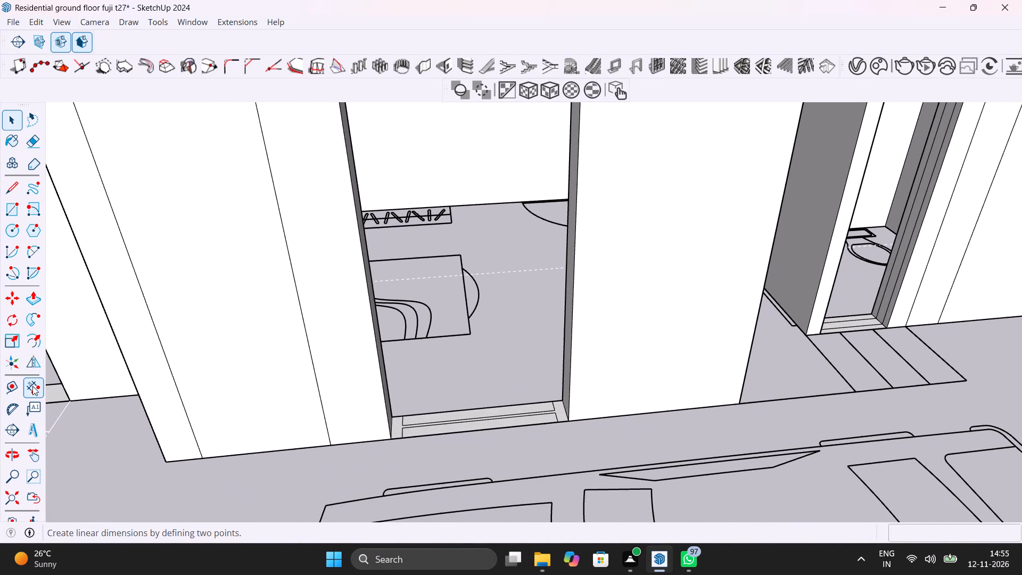
{"action": "left_click", "coordinate": [388, 440]}
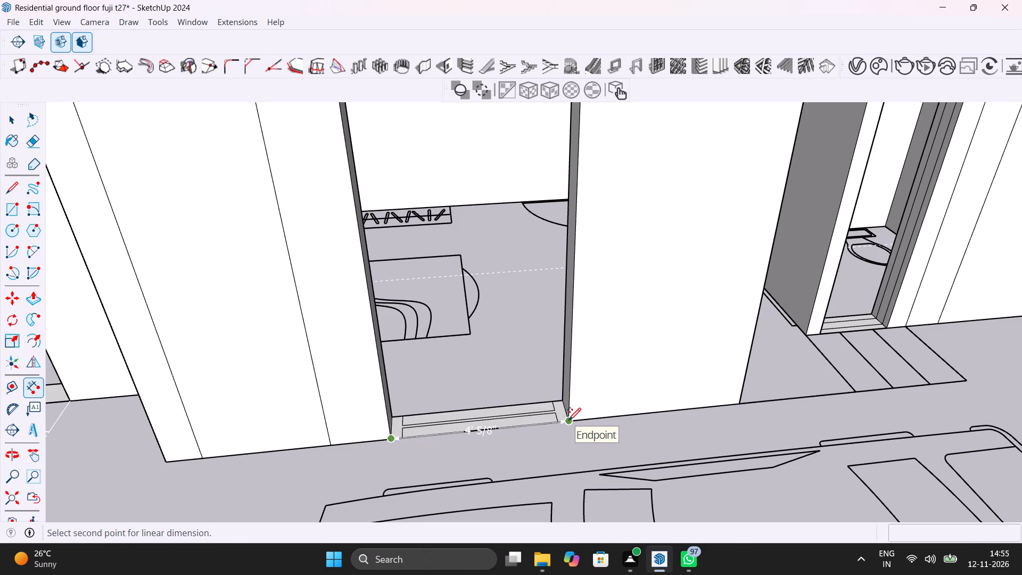
{"action": "key", "text": "Escape"}
{"action": "key", "text": "space"}
Erase the window frame lines inside this bedroom opening's sill strip to leave one plain face.
{"action": "scroll", "coordinate": [534, 416], "scroll_direction": "up", "scroll_amount": 5}
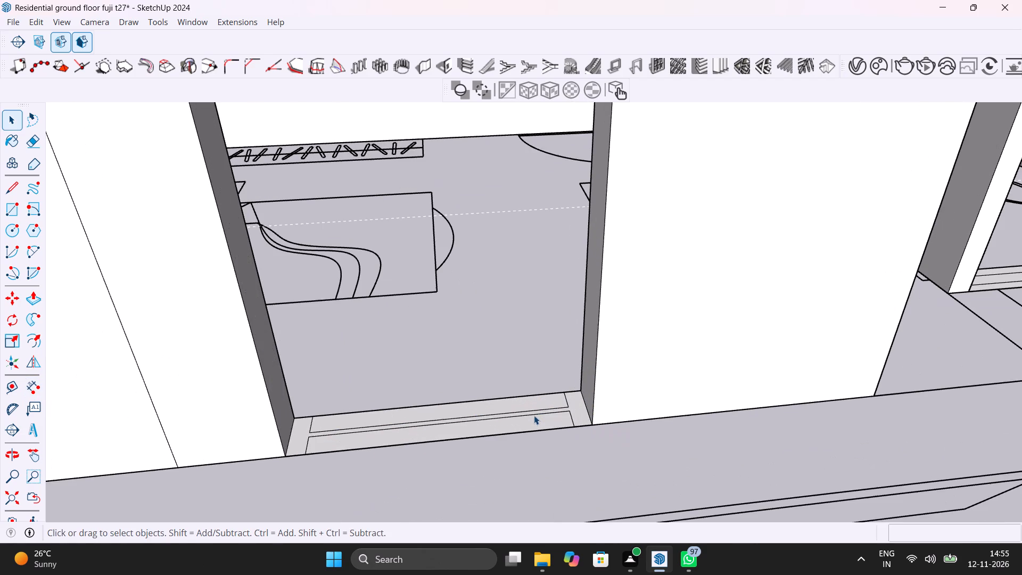
{"action": "key", "text": "e"}
{"action": "left_click_drag", "start_coordinate": [534, 416], "coordinate": [534, 405]}
{"action": "left_click_drag", "start_coordinate": [564, 411], "coordinate": [568, 412]}
{"action": "left_click_drag", "start_coordinate": [566, 405], "coordinate": [570, 399]}
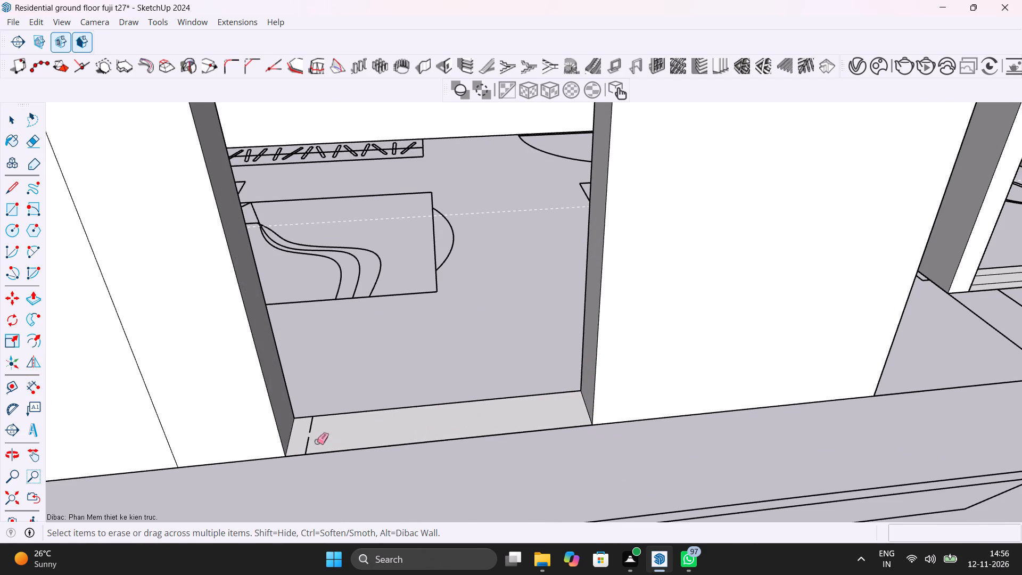
{"action": "left_click_drag", "start_coordinate": [317, 441], "coordinate": [315, 422]}
{"action": "key", "text": "space"}
Place a guide across the sill 4' from the wall end on the bed's headboard side.
{"action": "type", "text": "t"}
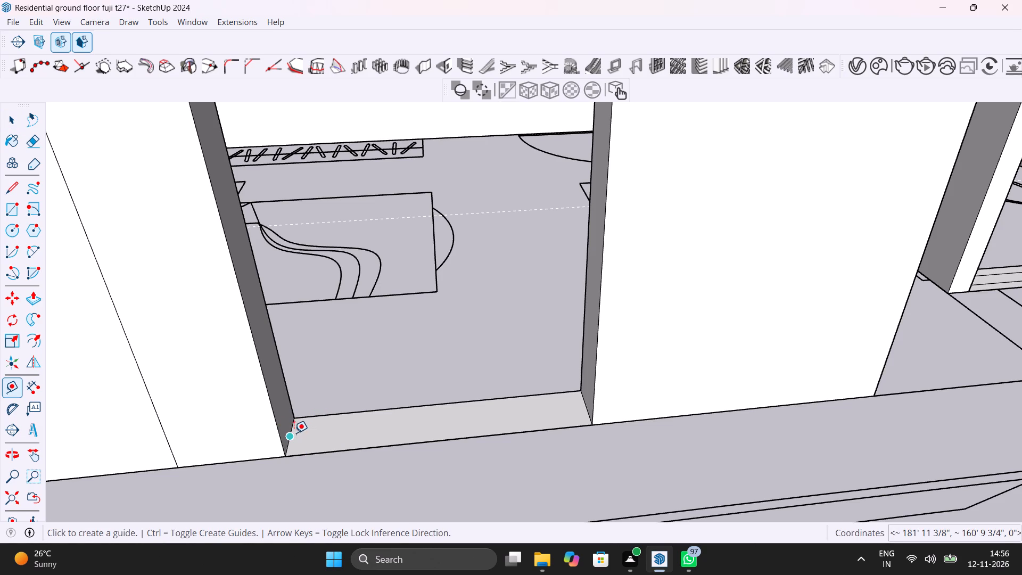
{"action": "left_click", "coordinate": [294, 432]}
{"action": "type", "text": "4'"}
{"action": "key", "text": "Return"}
{"action": "key", "text": "space"}
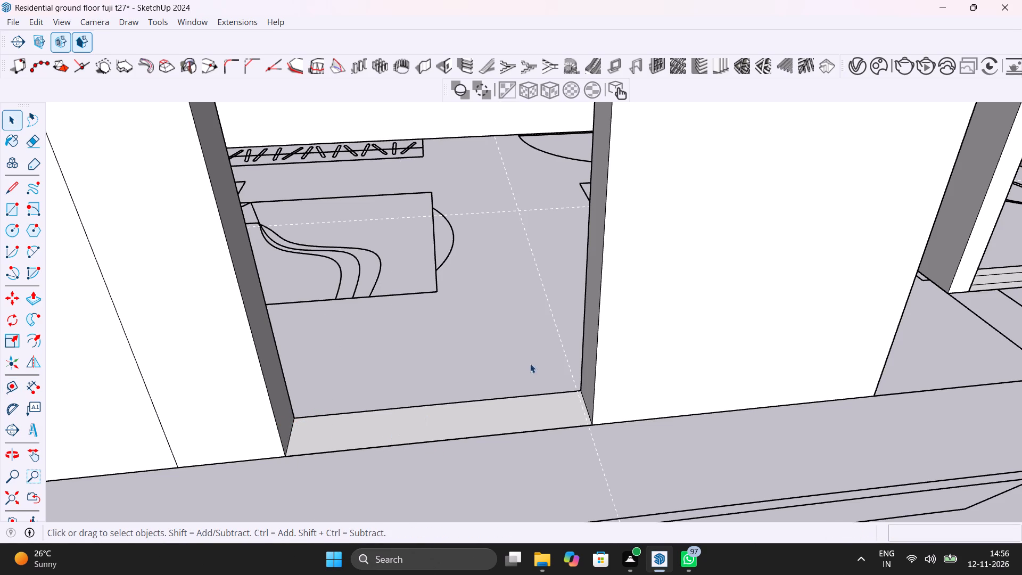
Push/Pull the entrance-side wall's end face to the guide, setting the bedroom opening to 4', and save the model.
{"action": "scroll", "coordinate": [588, 357], "scroll_direction": "up", "scroll_amount": 5}
{"action": "left_click", "coordinate": [591, 360]}
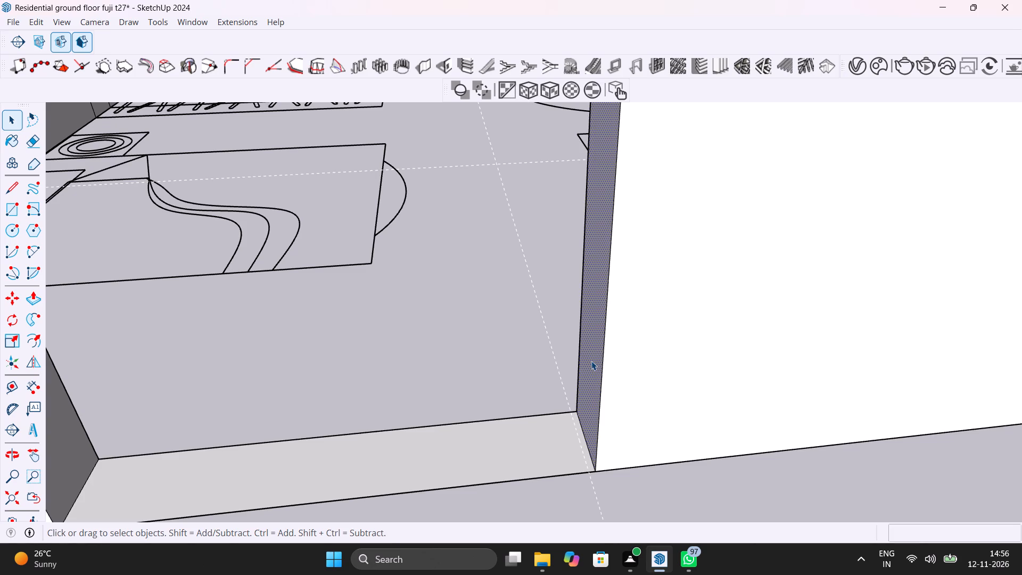
{"action": "key", "text": "p"}
{"action": "left_click", "coordinate": [591, 361]}
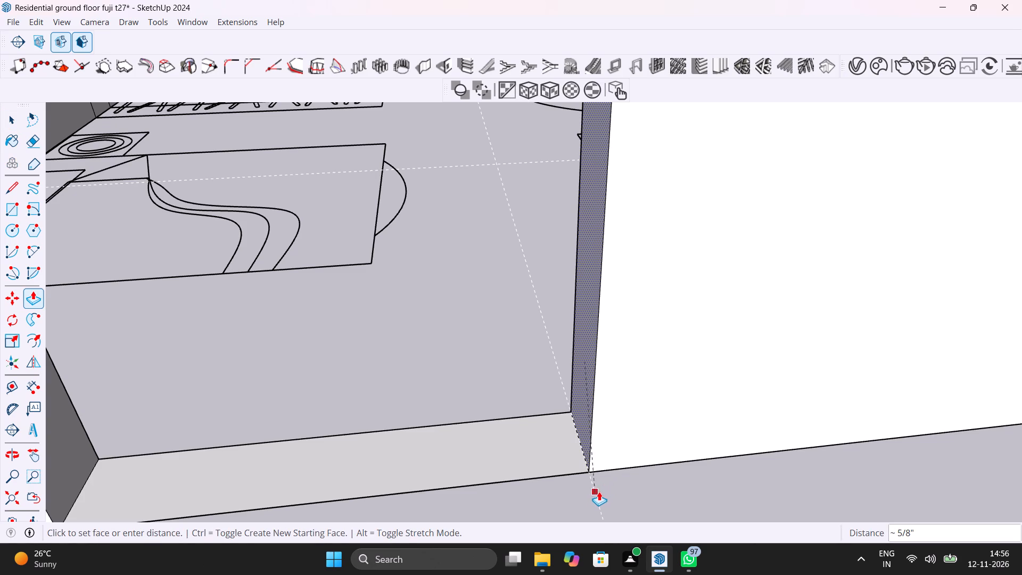
{"action": "left_click", "coordinate": [595, 490]}
{"action": "key", "text": "space"}
{"action": "scroll", "coordinate": [592, 486], "scroll_direction": "down", "scroll_amount": 12}
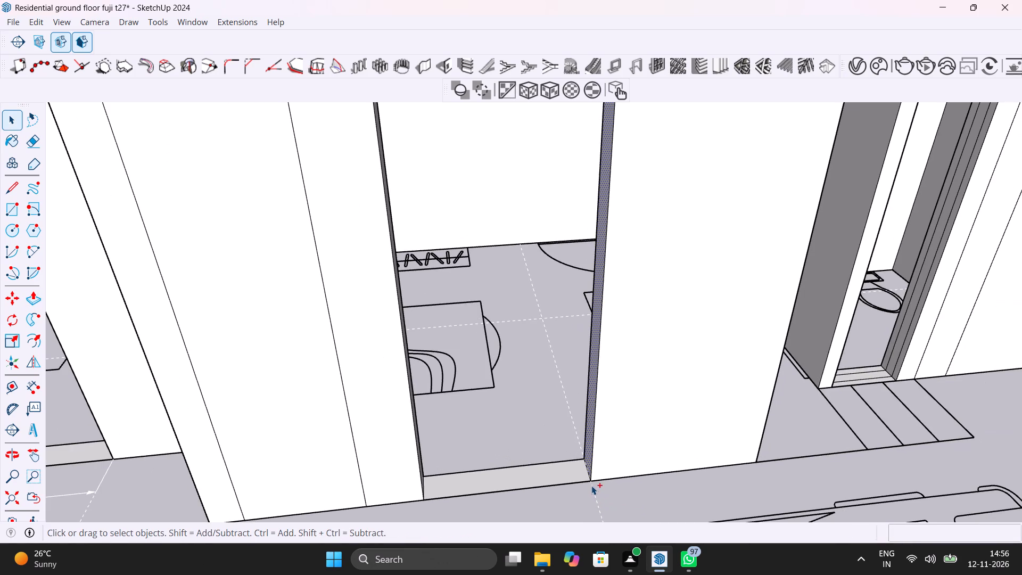
{"action": "key", "text": "ctrl+s"}
Check the width of the toilet's narrow window opening beside the entrance steps with a temporary dimension.
{"action": "scroll", "coordinate": [520, 468], "scroll_direction": "down", "scroll_amount": 20}
{"action": "middle_click_drag", "start_coordinate": [576, 465], "coordinate": [604, 531], "text": "shift"}
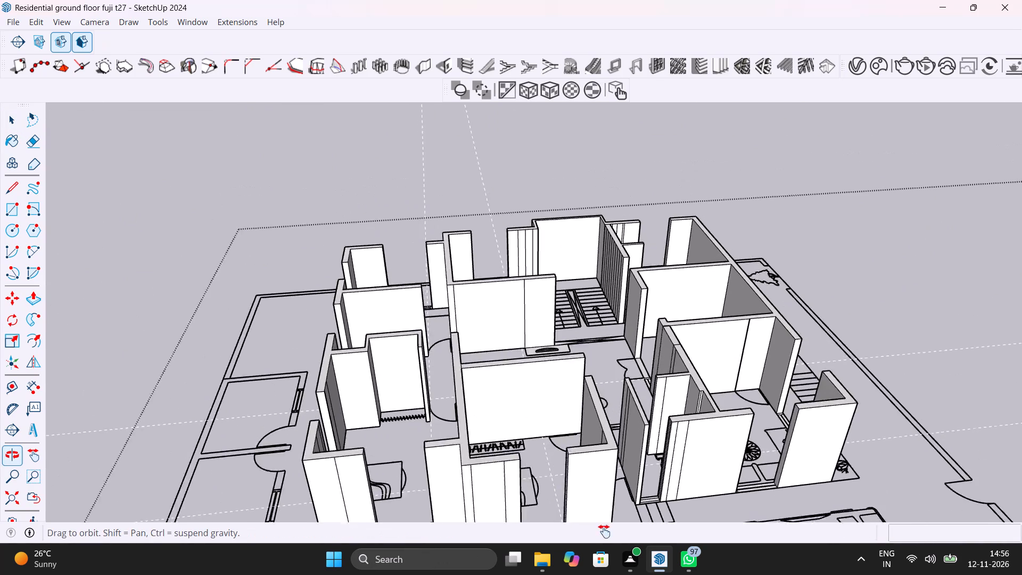
{"action": "middle_click_drag", "start_coordinate": [604, 531], "coordinate": [504, 496], "text": "shift"}
{"action": "scroll", "coordinate": [494, 481], "scroll_direction": "up", "scroll_amount": 5}
{"action": "scroll", "coordinate": [494, 480], "scroll_direction": "up", "scroll_amount": 1, "text": "shift"}
{"action": "middle_click_drag", "start_coordinate": [494, 480], "coordinate": [669, 562], "text": "shift"}
{"action": "scroll", "coordinate": [419, 339], "scroll_direction": "up", "scroll_amount": 2}
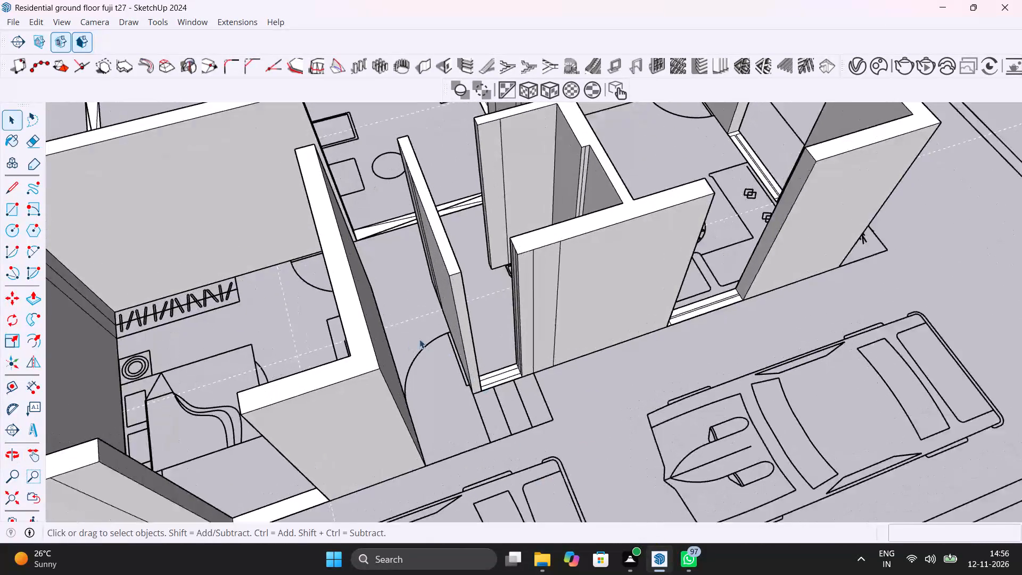
{"action": "scroll", "coordinate": [419, 339], "scroll_direction": "up", "scroll_amount": 3}
{"action": "middle_click_drag", "start_coordinate": [454, 352], "coordinate": [343, 295]}
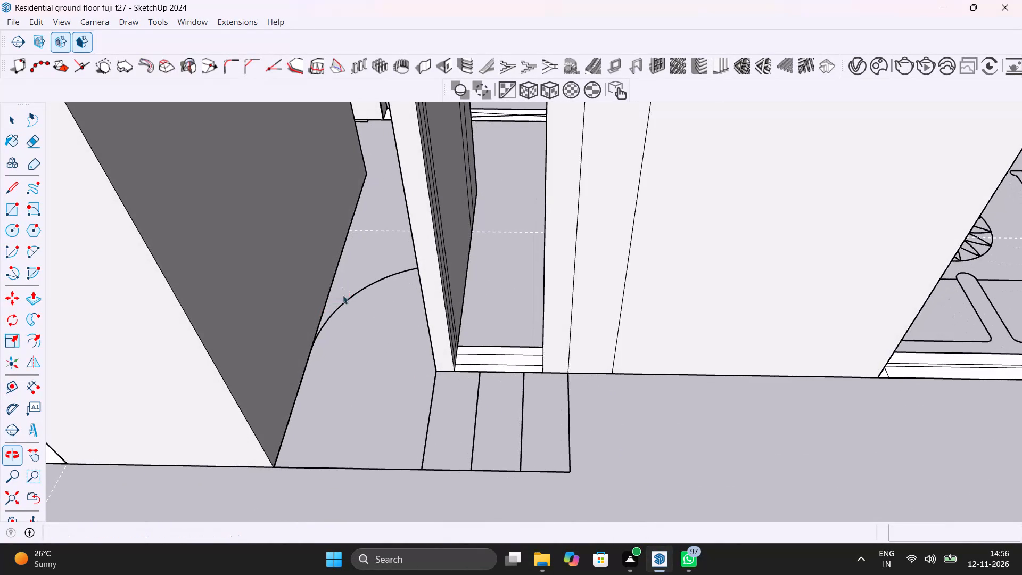
{"action": "left_click", "coordinate": [29, 382]}
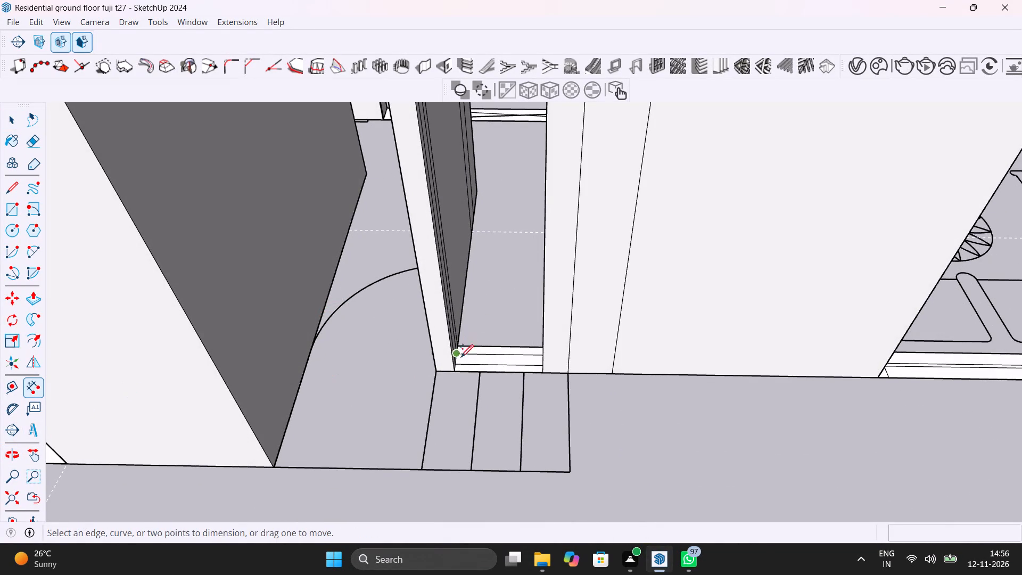
{"action": "left_click", "coordinate": [457, 369]}
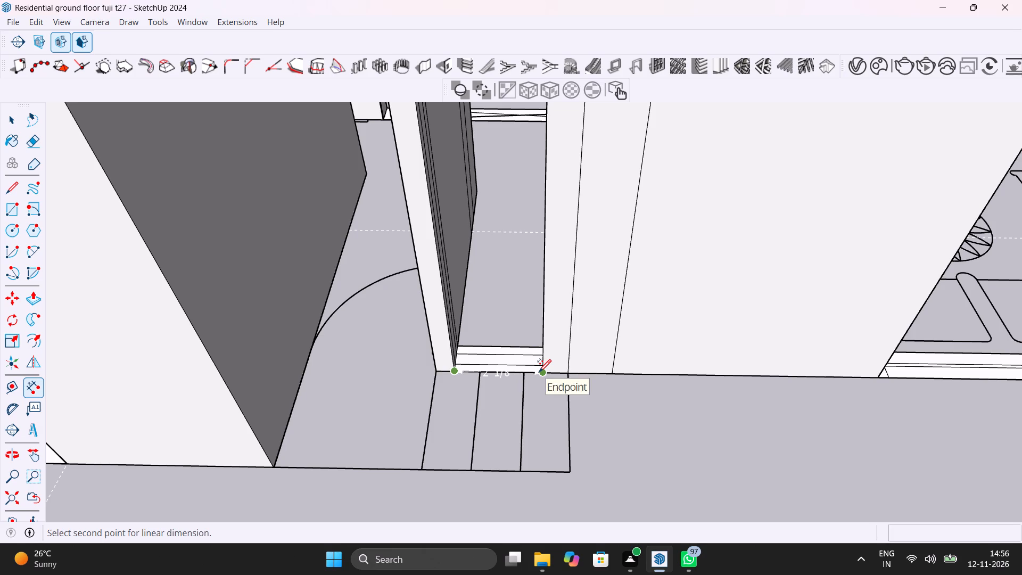
{"action": "left_click", "coordinate": [539, 371]}
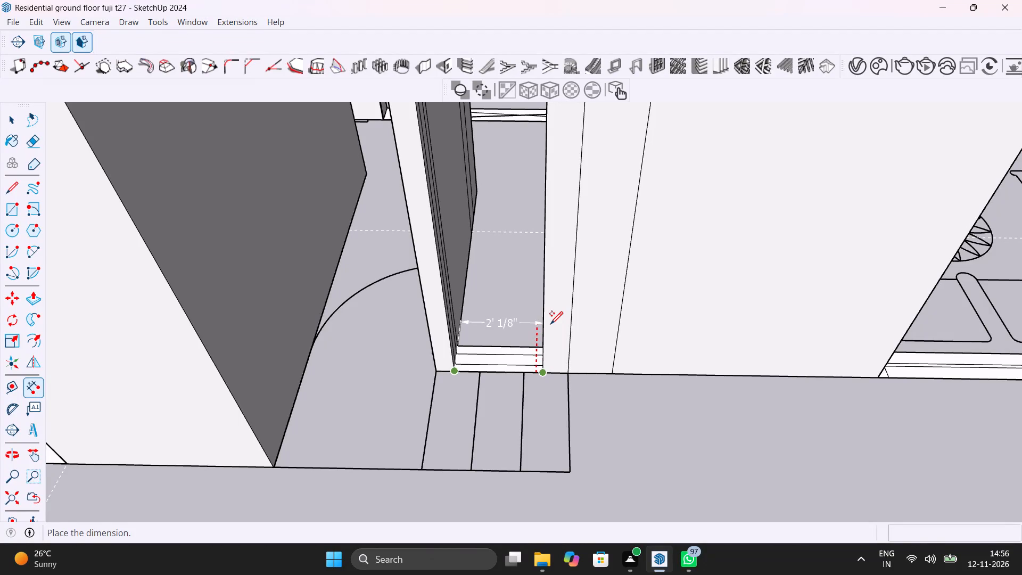
{"action": "key", "text": "Escape"}
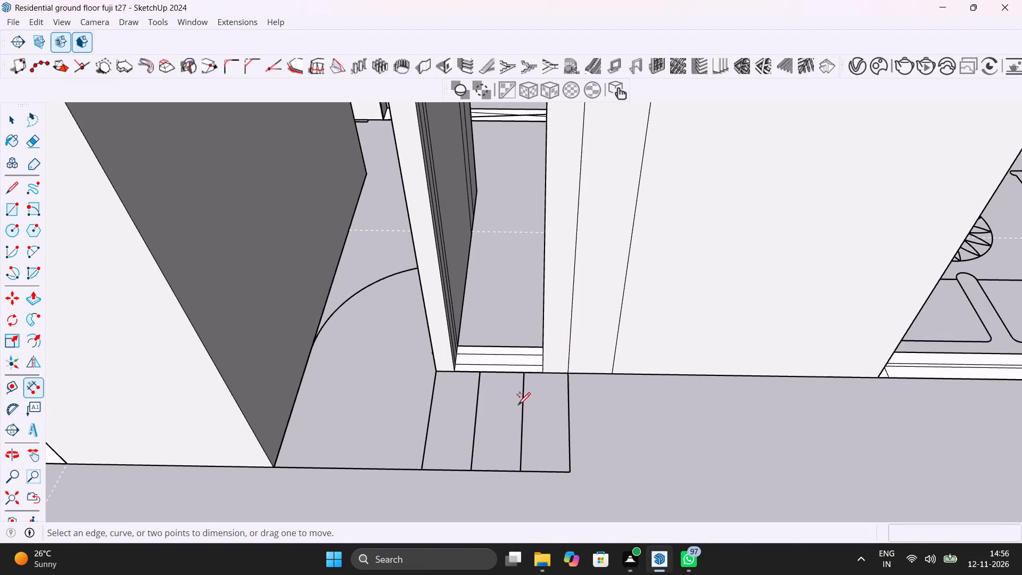
Erase the stray vertical lines on the toilet opening's jamb away from the passage and on the adjoining outer wall face.
{"action": "middle_click_drag", "start_coordinate": [518, 404], "coordinate": [595, 392], "text": "shift"}
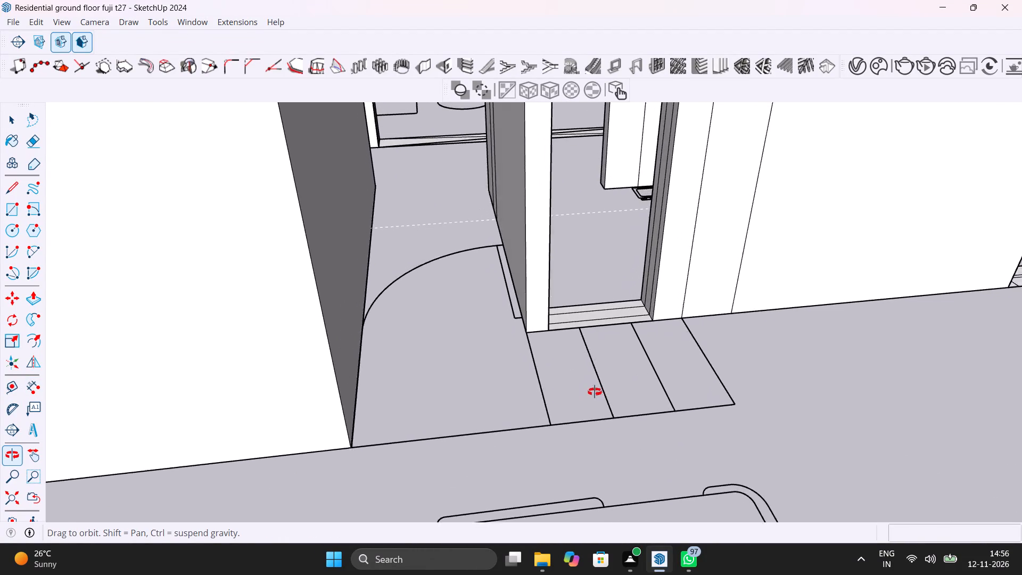
{"action": "middle_click_drag", "start_coordinate": [595, 392], "coordinate": [595, 483], "text": "shift"}
{"action": "scroll", "coordinate": [601, 474], "scroll_direction": "up", "scroll_amount": 5}
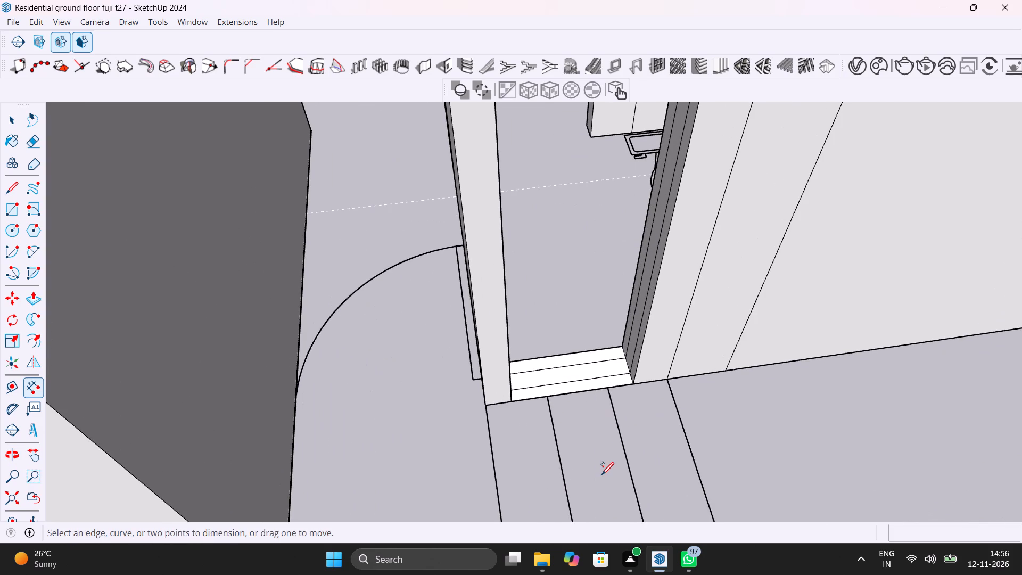
{"action": "key", "text": "space"}
{"action": "type", "text": "e"}
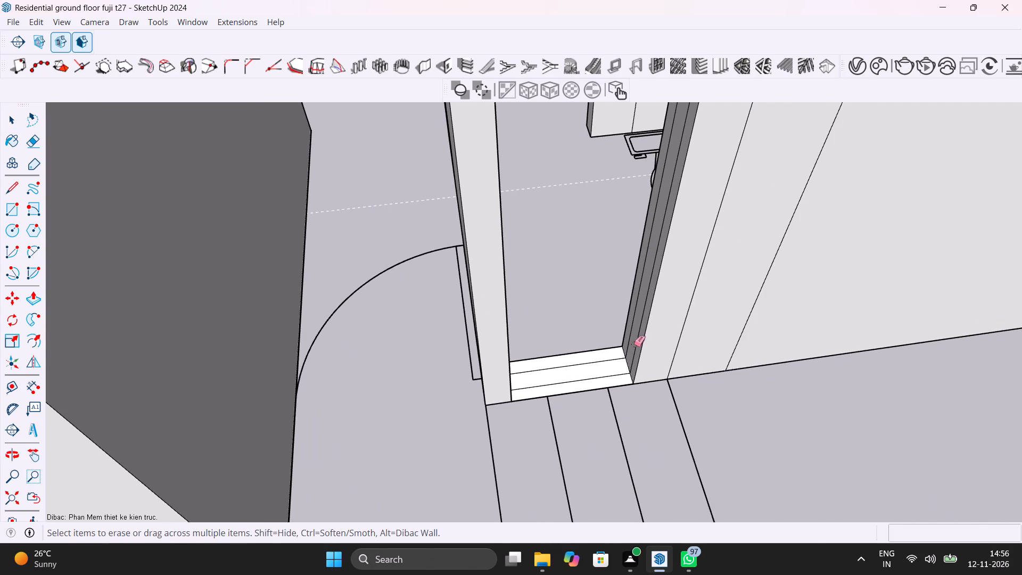
{"action": "scroll", "coordinate": [633, 342], "scroll_direction": "up", "scroll_amount": 7}
{"action": "left_click_drag", "start_coordinate": [634, 322], "coordinate": [632, 304]}
{"action": "left_click_drag", "start_coordinate": [643, 310], "coordinate": [648, 312]}
{"action": "left_click_drag", "start_coordinate": [723, 330], "coordinate": [758, 327]}
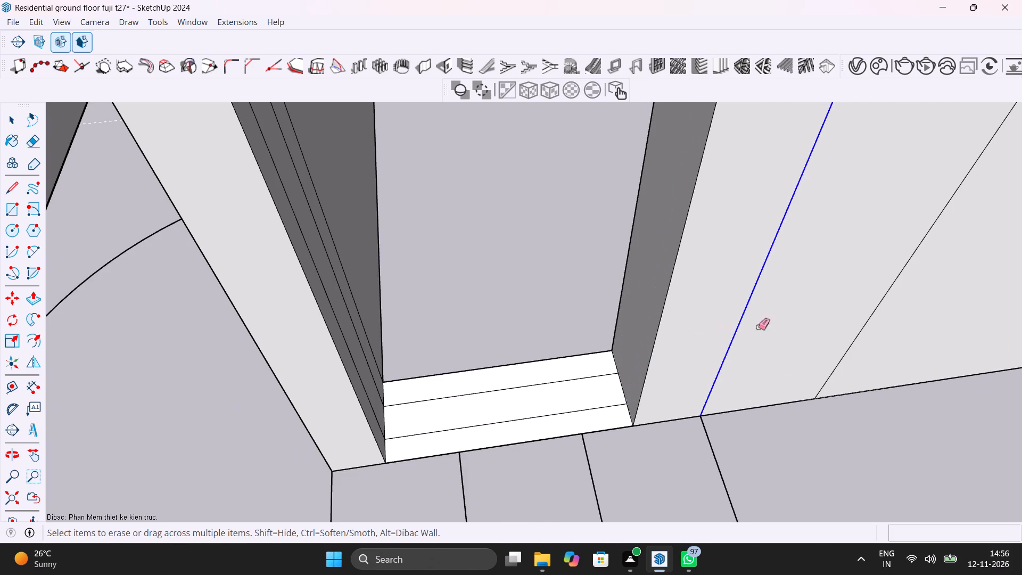
{"action": "left_click_drag", "start_coordinate": [758, 327], "coordinate": [879, 314]}
{"action": "key", "text": "space"}
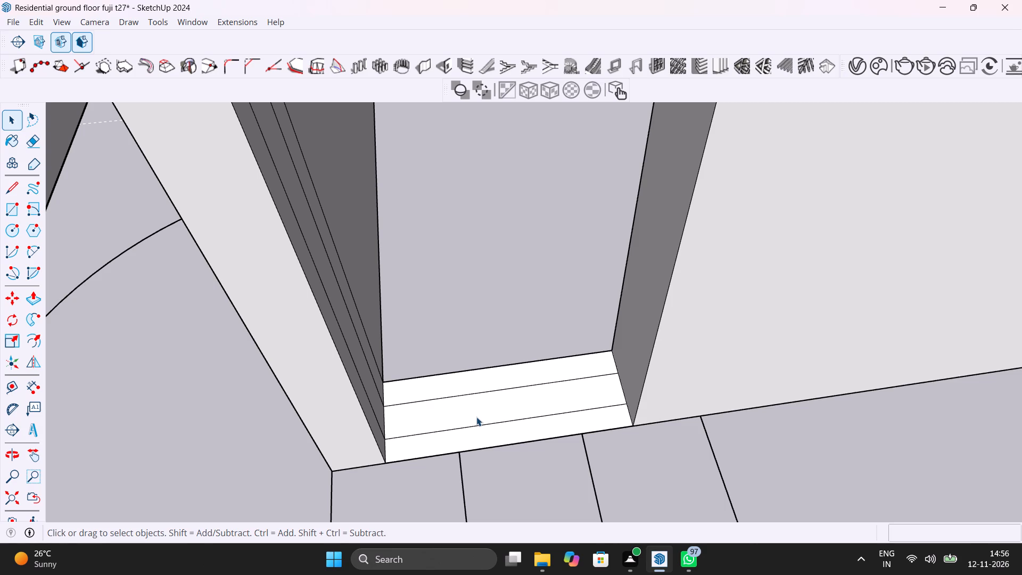
Place a guide across the toilet opening's sill 2'5" from the passage-side partition wall.
{"action": "key", "text": "t"}
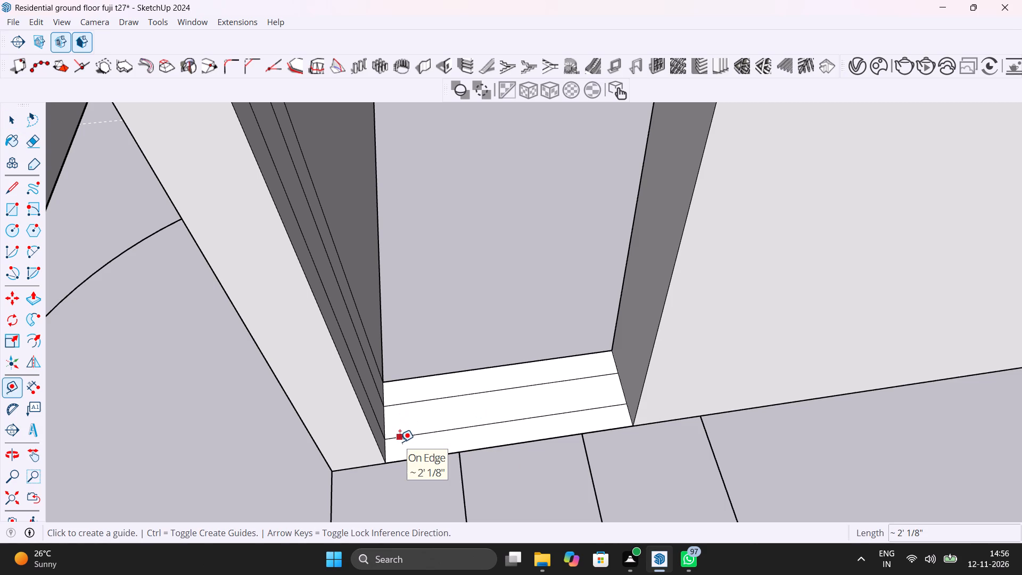
{"action": "left_click", "coordinate": [384, 420]}
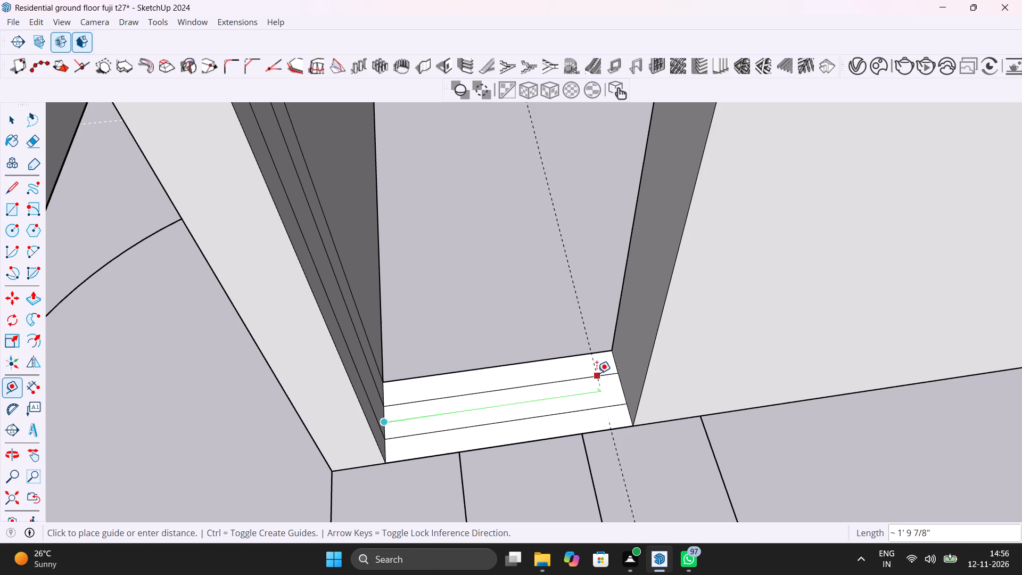
{"action": "type", "text": "2'5\""}
{"action": "key", "text": "Return"}
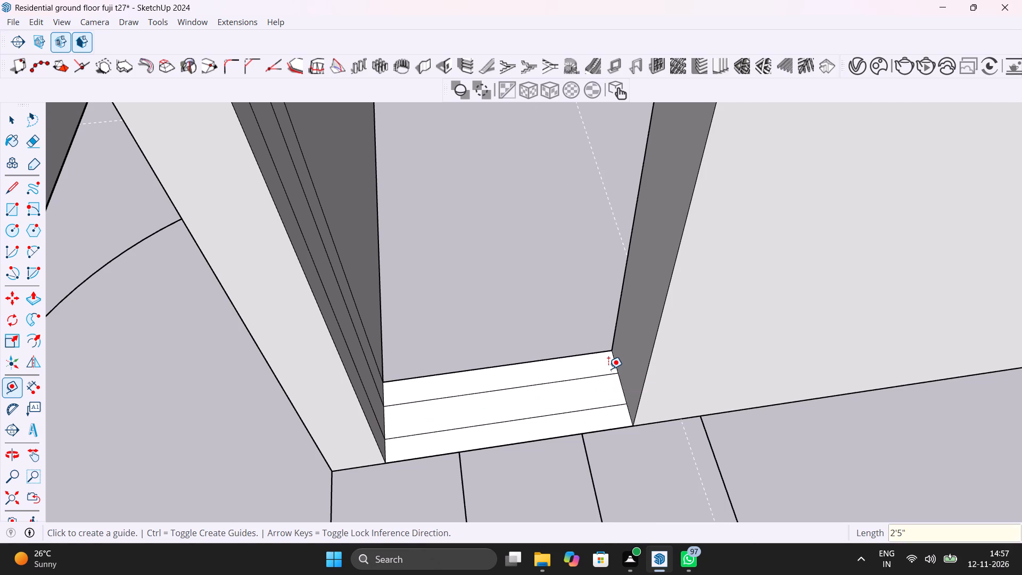
Push/Pull the cleaned jamb face to the guide, setting the toilet opening to 2'5", and save the model.
{"action": "key", "text": "space"}
{"action": "left_click", "coordinate": [647, 331]}
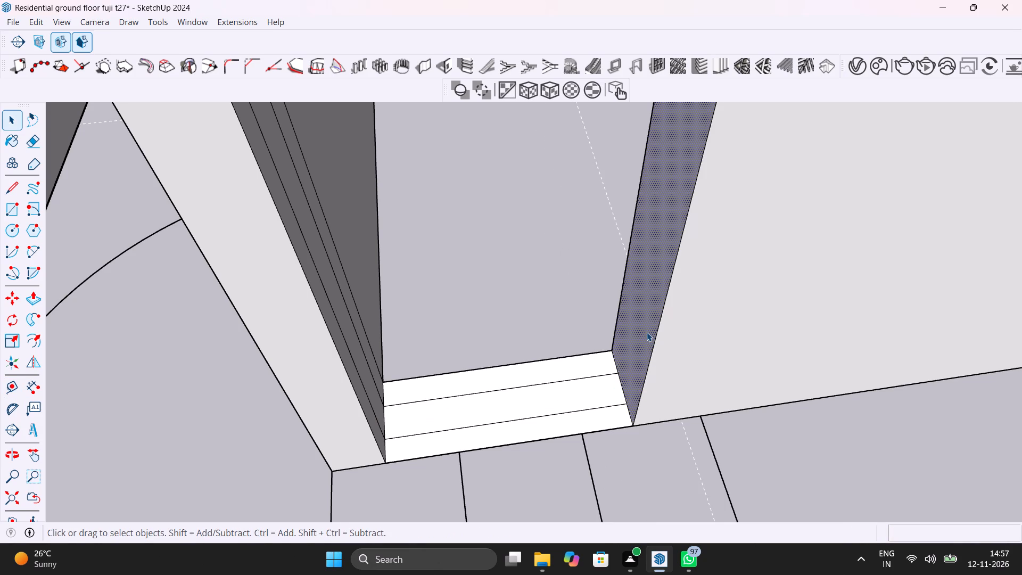
{"action": "key", "text": "p"}
{"action": "left_click", "coordinate": [647, 332]}
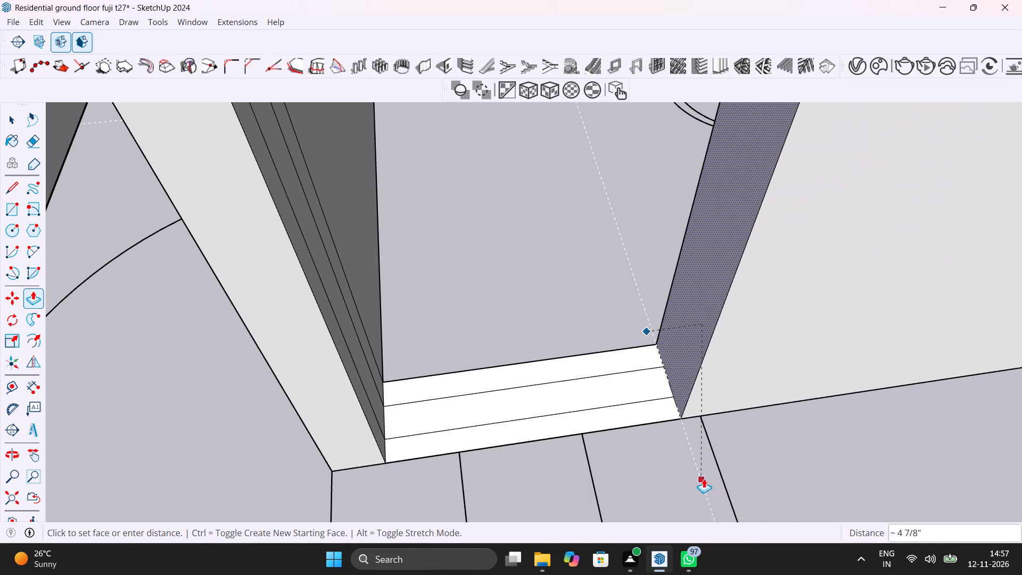
{"action": "left_click", "coordinate": [699, 470]}
{"action": "key", "text": "space"}
{"action": "scroll", "coordinate": [653, 421], "scroll_direction": "down", "scroll_amount": 13}
{"action": "middle_click_drag", "start_coordinate": [658, 423], "coordinate": [658, 423], "text": "shift"}
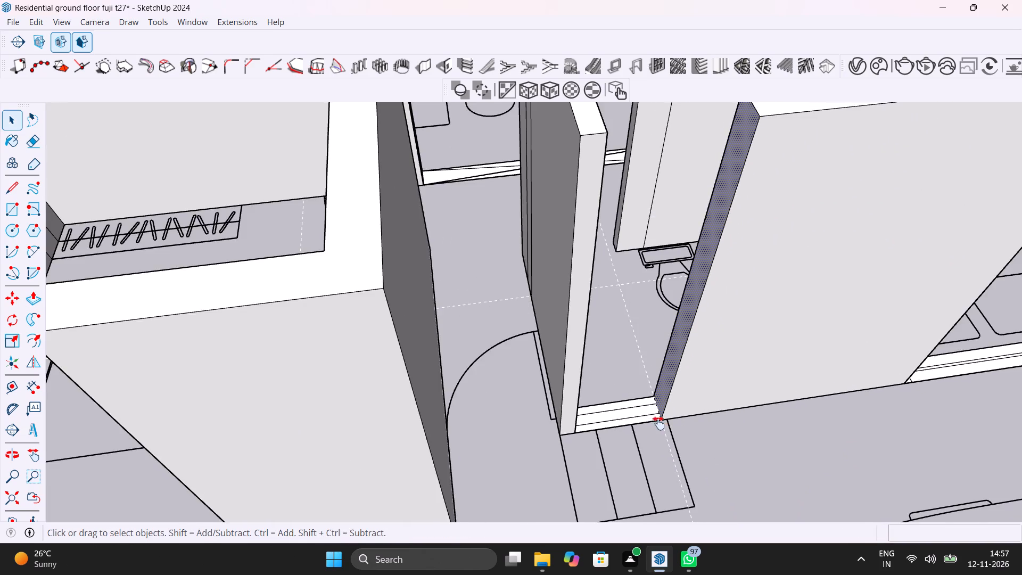
{"action": "middle_click_drag", "start_coordinate": [658, 423], "coordinate": [511, 426], "text": "shift"}
{"action": "scroll", "coordinate": [490, 386], "scroll_direction": "up", "scroll_amount": 6}
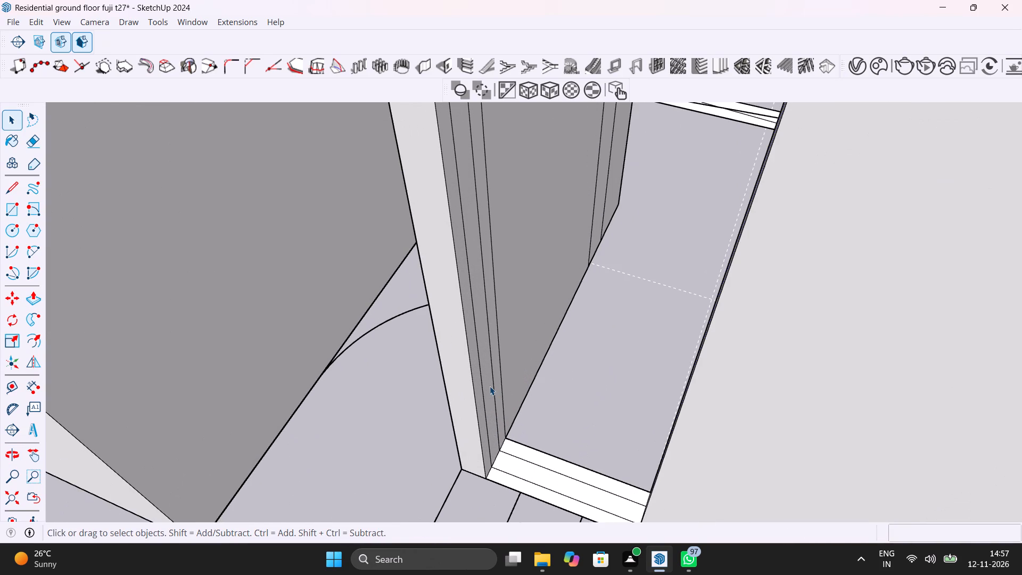
{"action": "key", "text": "ctrl+s"}
Erase the three vertical window frame lines on the toilet partition wall's face beside the opening.
{"action": "scroll", "coordinate": [490, 386], "scroll_direction": "up", "scroll_amount": 10}
{"action": "key", "text": "e"}
{"action": "left_click_drag", "start_coordinate": [482, 399], "coordinate": [473, 383]}
{"action": "key", "text": "ctrl+z"}
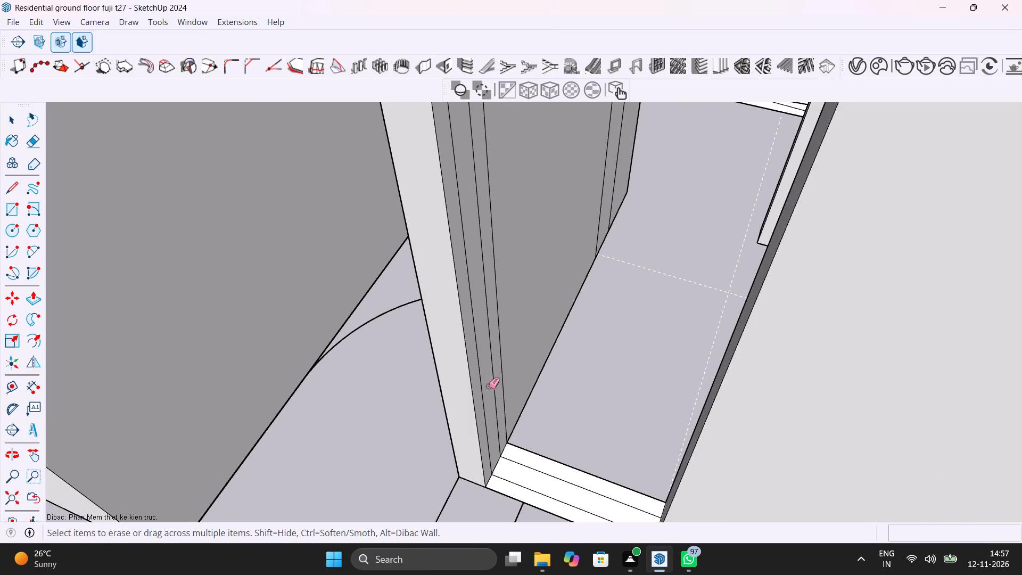
{"action": "left_click_drag", "start_coordinate": [488, 386], "coordinate": [485, 405]}
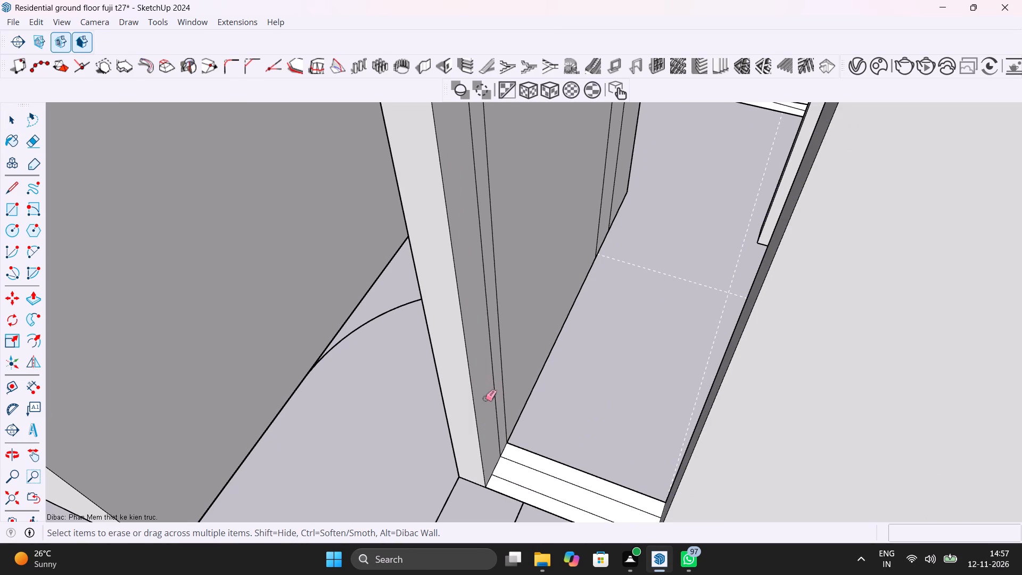
{"action": "left_click_drag", "start_coordinate": [485, 398], "coordinate": [493, 383]}
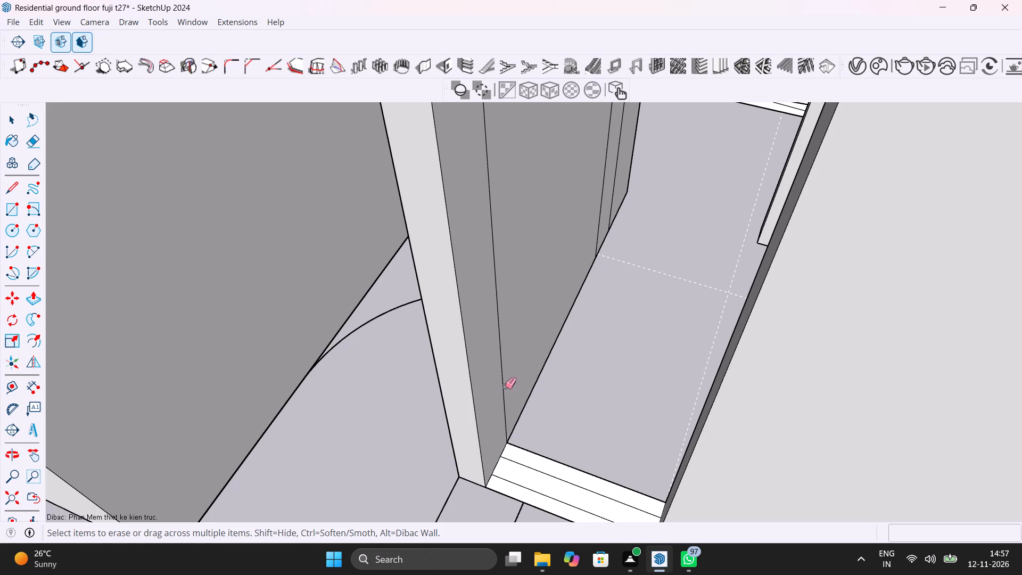
{"action": "left_click", "coordinate": [505, 386]}
Erase the remaining vertical lines near the partition wall's inner end, on both the toilet and passage faces.
{"action": "scroll", "coordinate": [507, 392], "scroll_direction": "down", "scroll_amount": 12}
{"action": "middle_click_drag", "start_coordinate": [519, 420], "coordinate": [525, 462]}
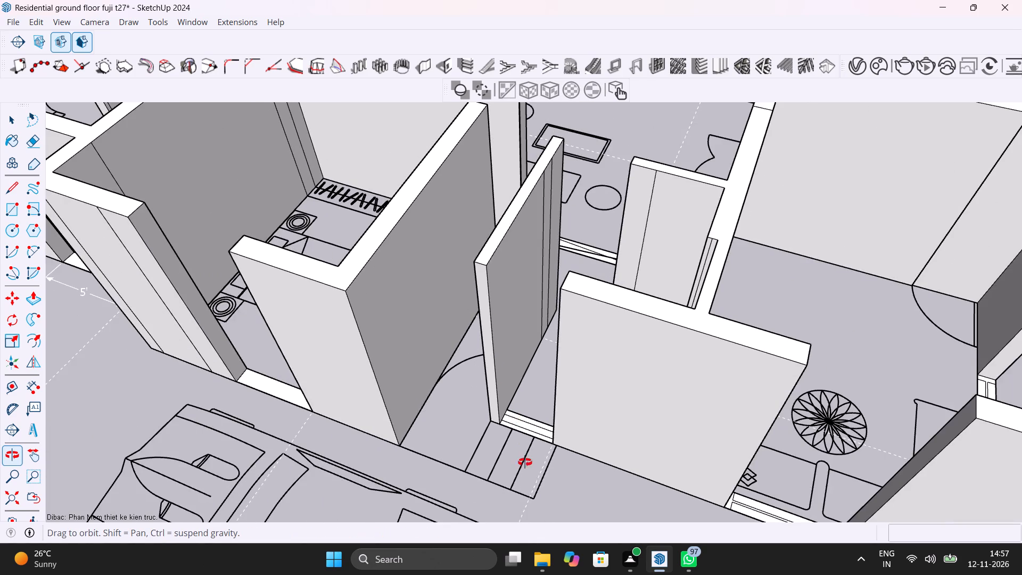
{"action": "middle_click_drag", "start_coordinate": [525, 462], "coordinate": [397, 482]}
{"action": "scroll", "coordinate": [546, 290], "scroll_direction": "up", "scroll_amount": 6}
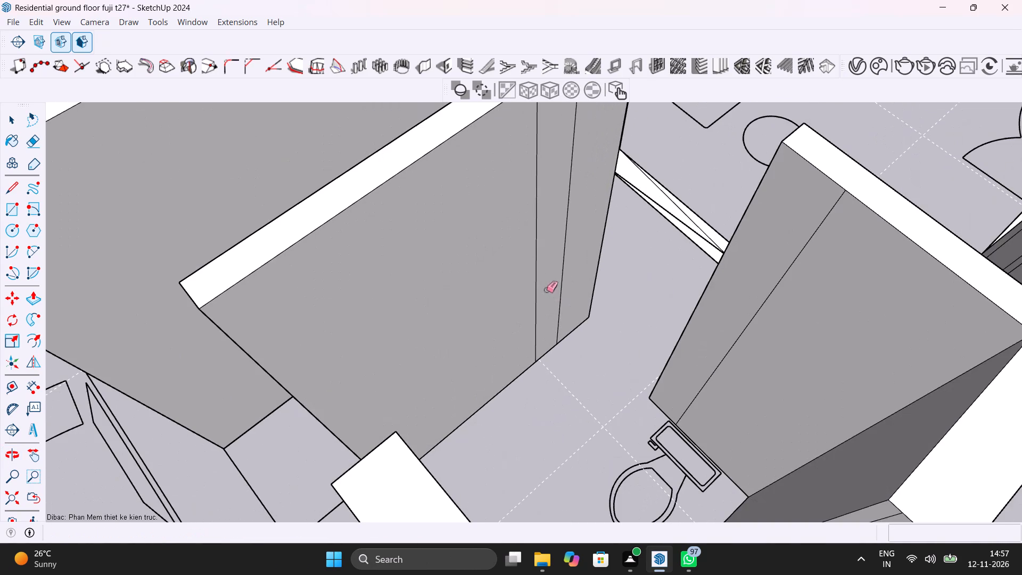
{"action": "left_click_drag", "start_coordinate": [567, 277], "coordinate": [502, 310]}
{"action": "middle_click_drag", "start_coordinate": [588, 379], "coordinate": [637, 444]}
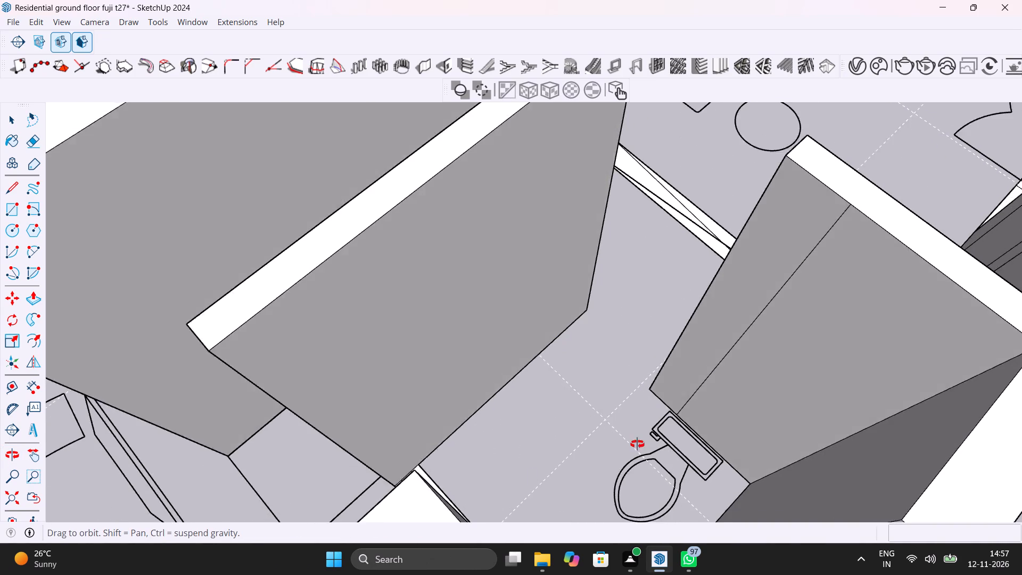
{"action": "middle_click_drag", "start_coordinate": [637, 444], "coordinate": [976, 548]}
{"action": "scroll", "coordinate": [469, 365], "scroll_direction": "up", "scroll_amount": 5}
{"action": "left_click_drag", "start_coordinate": [520, 356], "coordinate": [672, 275]}
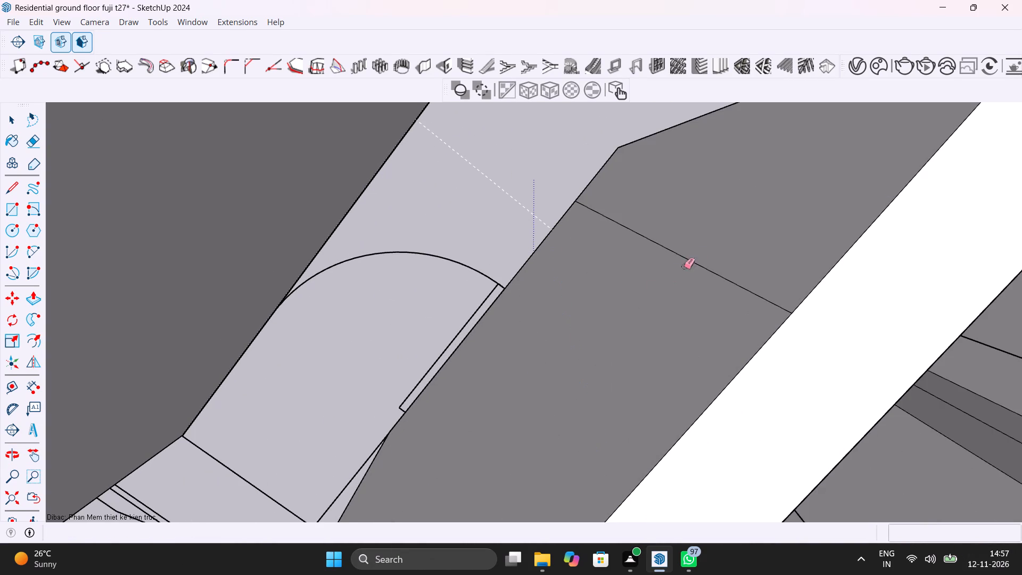
{"action": "left_click_drag", "start_coordinate": [696, 256], "coordinate": [696, 266]}
{"action": "left_click", "coordinate": [696, 266]}
{"action": "scroll", "coordinate": [698, 268], "scroll_direction": "down", "scroll_amount": 6}
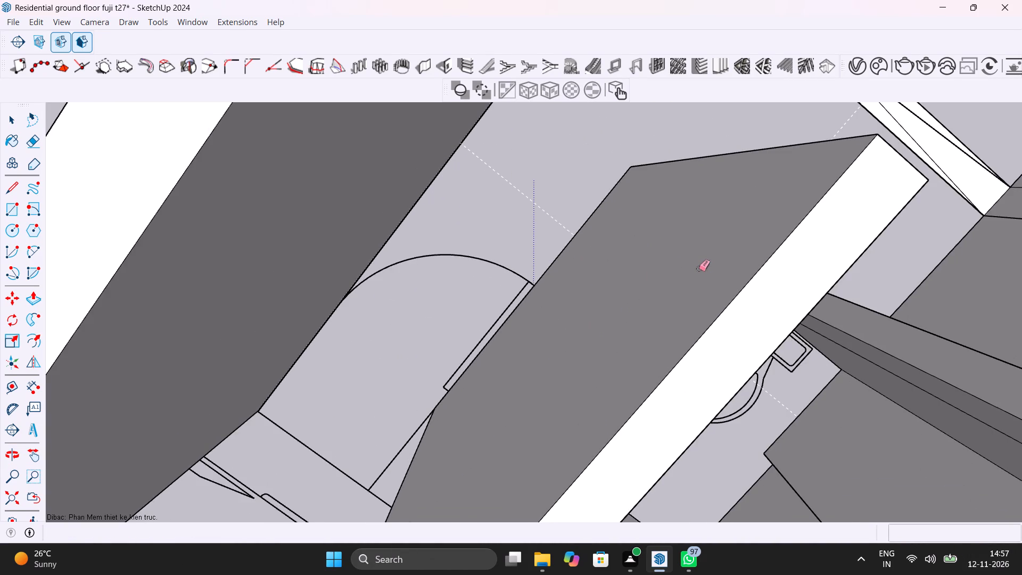
Erase the stray lines on the toilet's outer wall and short cross wall faces, and save the model.
{"action": "scroll", "coordinate": [698, 268], "scroll_direction": "down", "scroll_amount": 7}
{"action": "key", "text": "space"}
{"action": "scroll", "coordinate": [621, 264], "scroll_direction": "down", "scroll_amount": 12}
{"action": "middle_click_drag", "start_coordinate": [672, 341], "coordinate": [696, 244]}
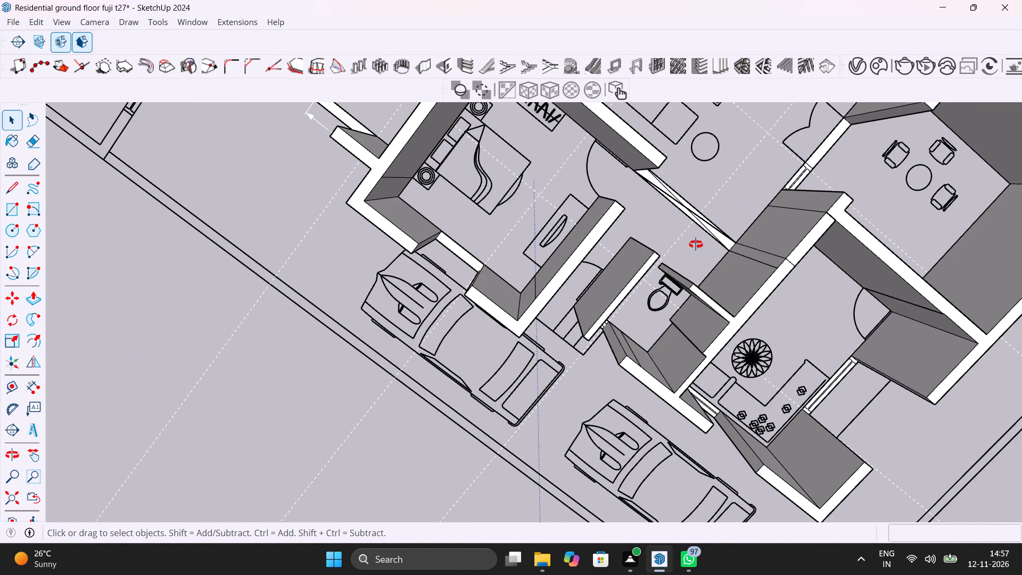
{"action": "middle_click_drag", "start_coordinate": [696, 244], "coordinate": [558, 426]}
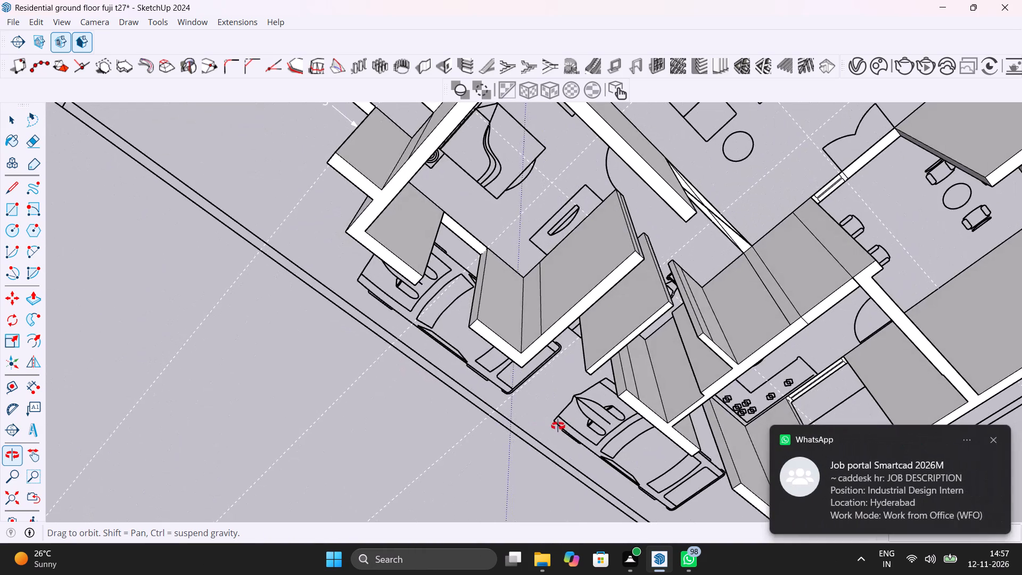
{"action": "middle_click_drag", "start_coordinate": [558, 426], "coordinate": [189, 423]}
{"action": "scroll", "coordinate": [105, 393], "scroll_direction": "up", "scroll_amount": 5}
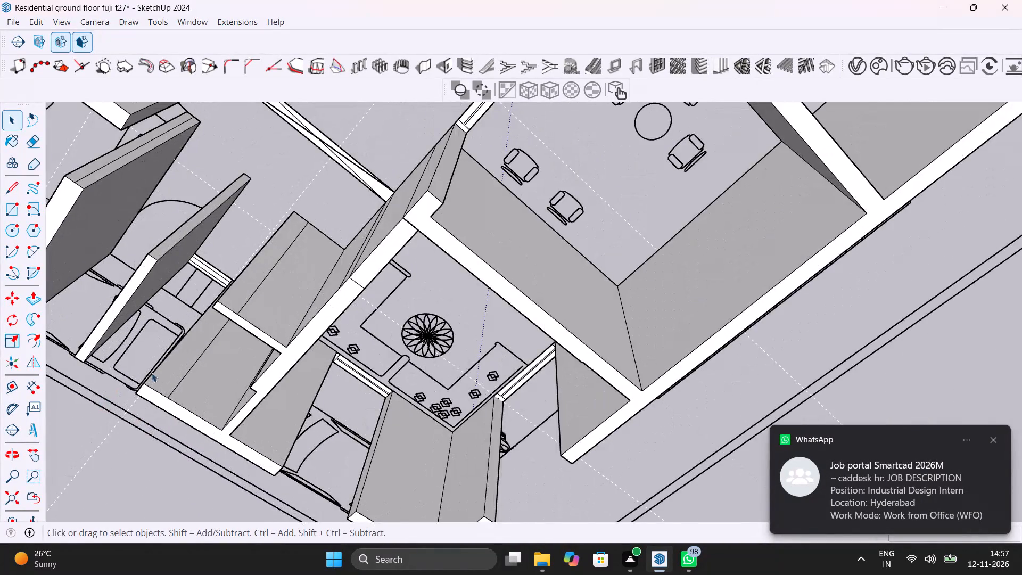
{"action": "scroll", "coordinate": [173, 364], "scroll_direction": "up", "scroll_amount": 6}
{"action": "key", "text": "e"}
{"action": "left_click_drag", "start_coordinate": [223, 373], "coordinate": [215, 357]}
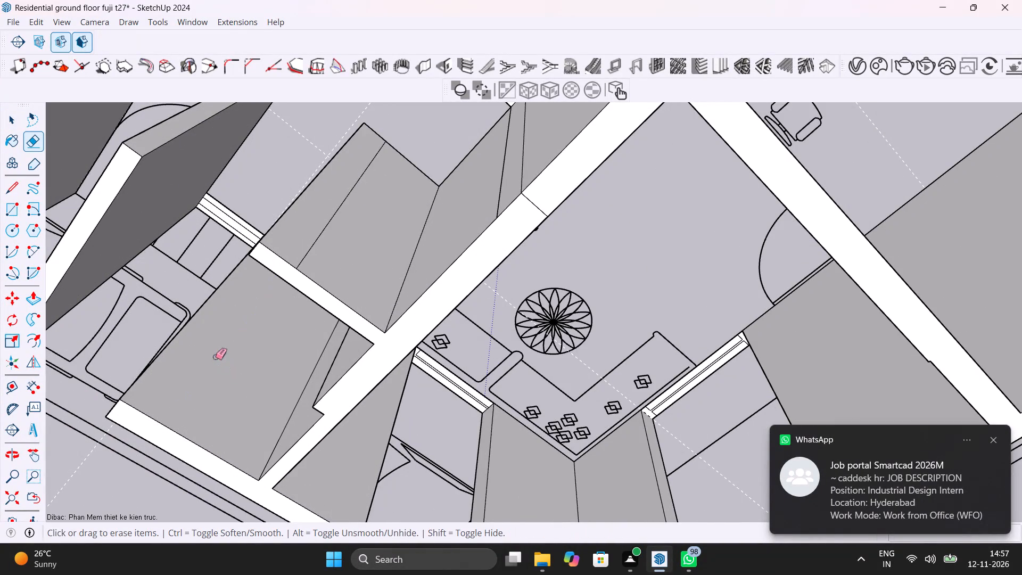
{"action": "left_click_drag", "start_coordinate": [299, 248], "coordinate": [323, 250]}
{"action": "key", "text": "space"}
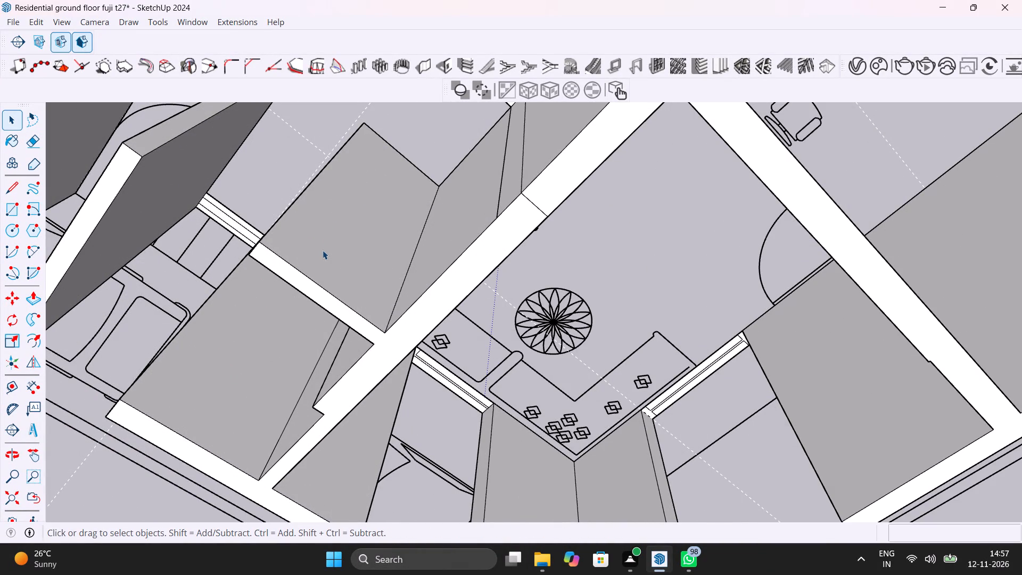
{"action": "key", "text": "ctrl+s"}
Check the outer window opening's width in the room with the round patterned table using a temporary dimension.
{"action": "scroll", "coordinate": [365, 347], "scroll_direction": "down", "scroll_amount": 20}
{"action": "middle_click_drag", "start_coordinate": [427, 359], "coordinate": [594, 93]}
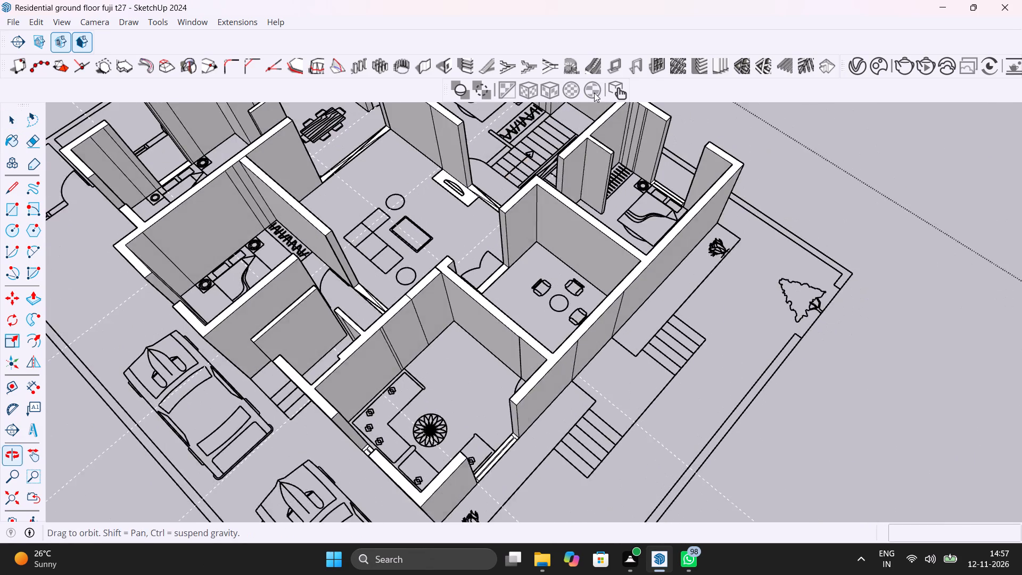
{"action": "middle_click_drag", "start_coordinate": [594, 93], "coordinate": [593, 93]}
{"action": "middle_click_drag", "start_coordinate": [468, 339], "coordinate": [604, 180]}
{"action": "scroll", "coordinate": [443, 485], "scroll_direction": "up", "scroll_amount": 6, "text": "shift"}
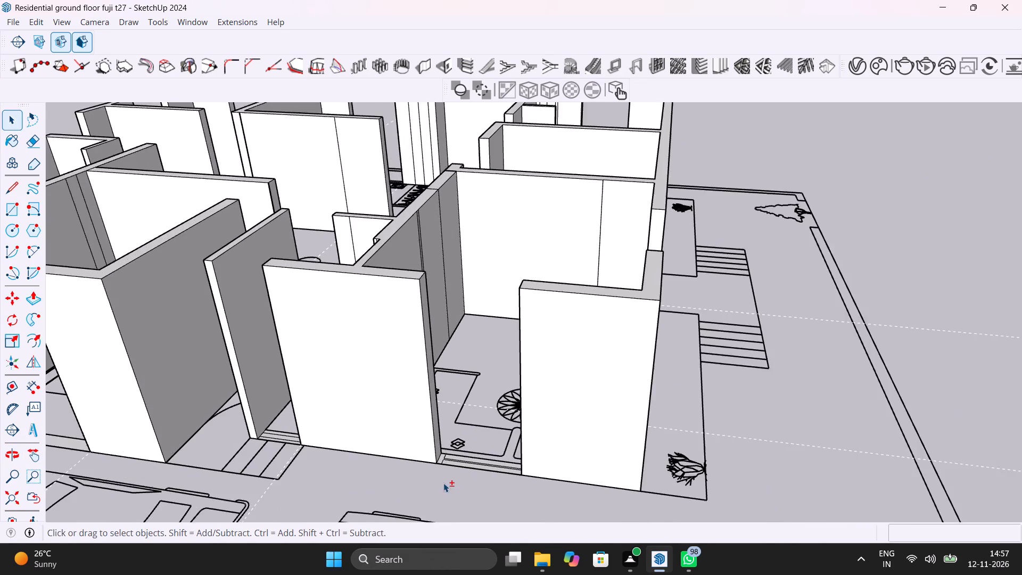
{"action": "scroll", "coordinate": [443, 483], "scroll_direction": "up", "scroll_amount": 3, "text": "shift"}
{"action": "middle_click_drag", "start_coordinate": [488, 493], "coordinate": [329, 505]}
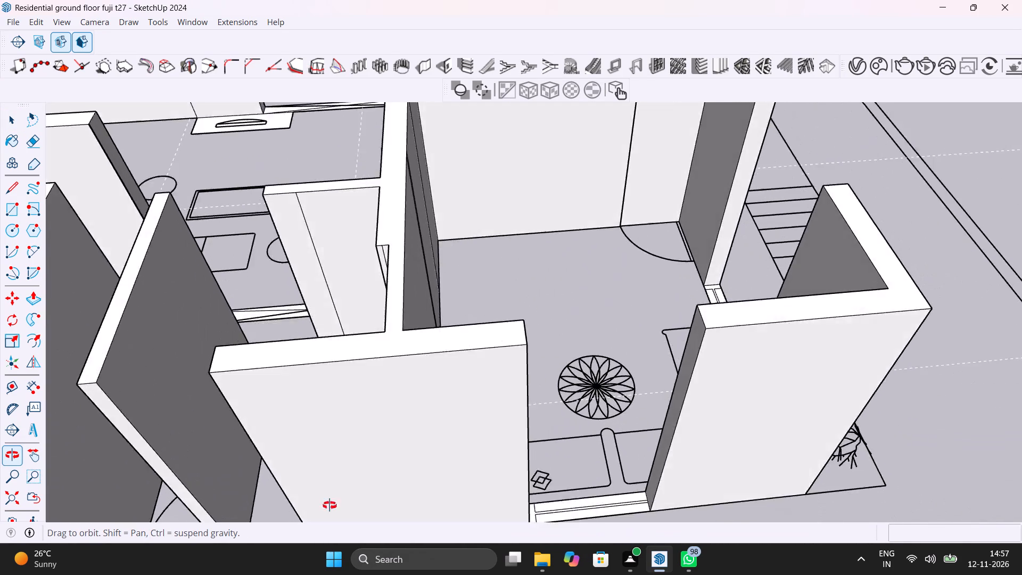
{"action": "middle_click_drag", "start_coordinate": [329, 505], "coordinate": [120, 327]}
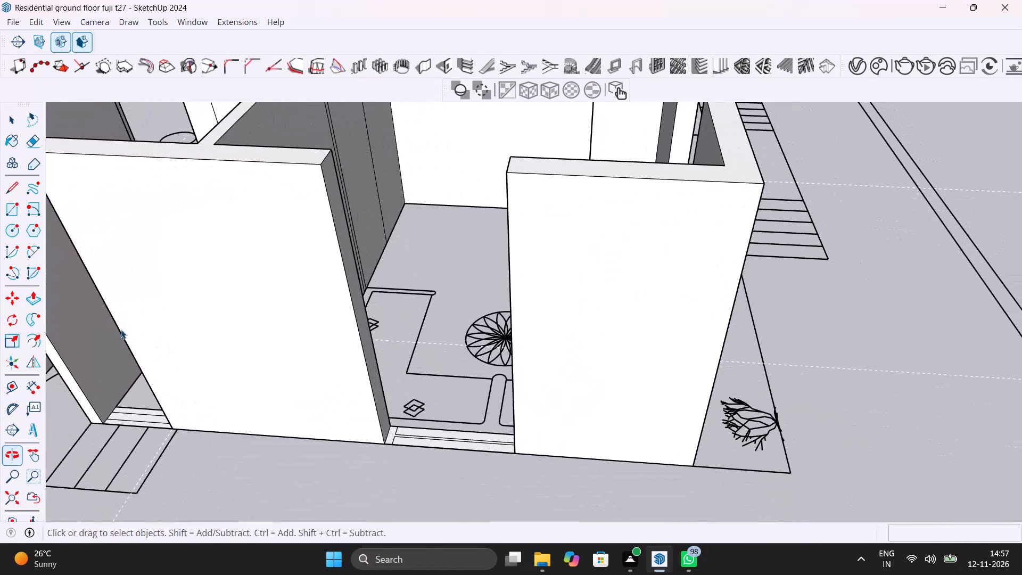
{"action": "scroll", "coordinate": [358, 439], "scroll_direction": "up", "scroll_amount": 6}
{"action": "middle_click_drag", "start_coordinate": [370, 438], "coordinate": [310, 351], "text": "shift"}
{"action": "scroll", "coordinate": [310, 351], "scroll_direction": "up", "scroll_amount": 1}
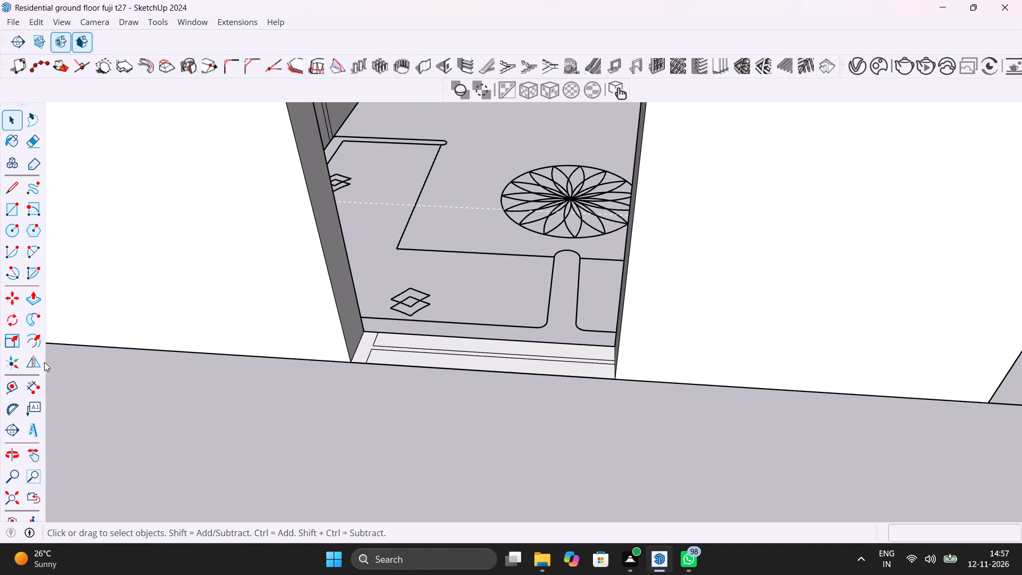
{"action": "left_click", "coordinate": [38, 380]}
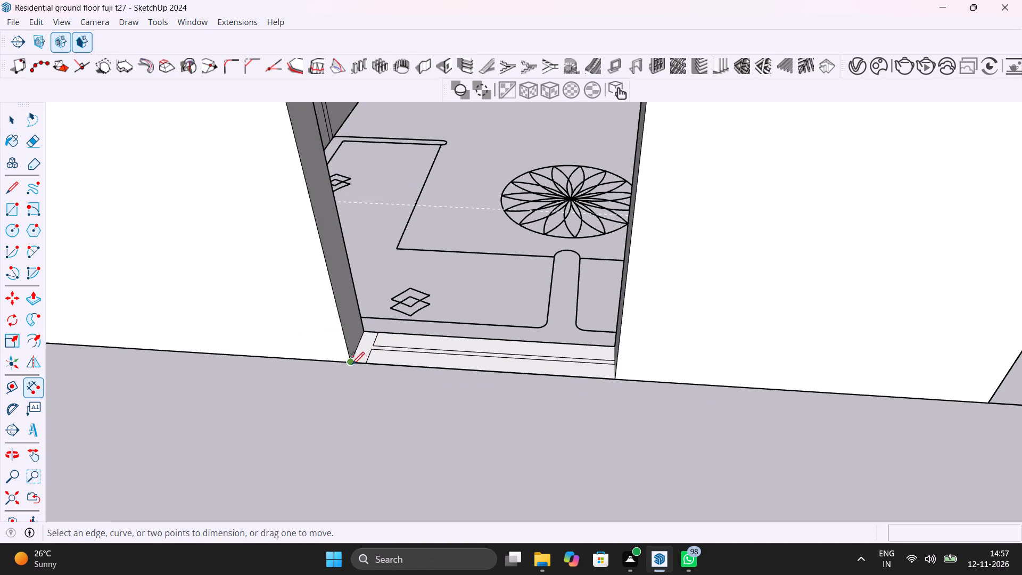
{"action": "left_click", "coordinate": [352, 364]}
{"action": "left_click", "coordinate": [615, 375]}
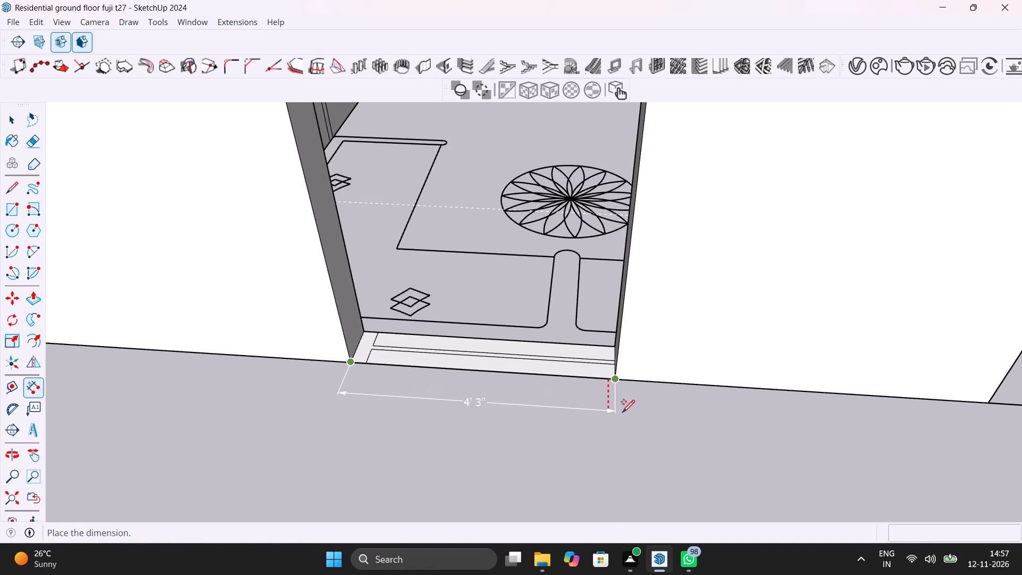
{"action": "key", "text": "Escape"}
{"action": "middle_click_drag", "start_coordinate": [557, 408], "coordinate": [667, 406]}
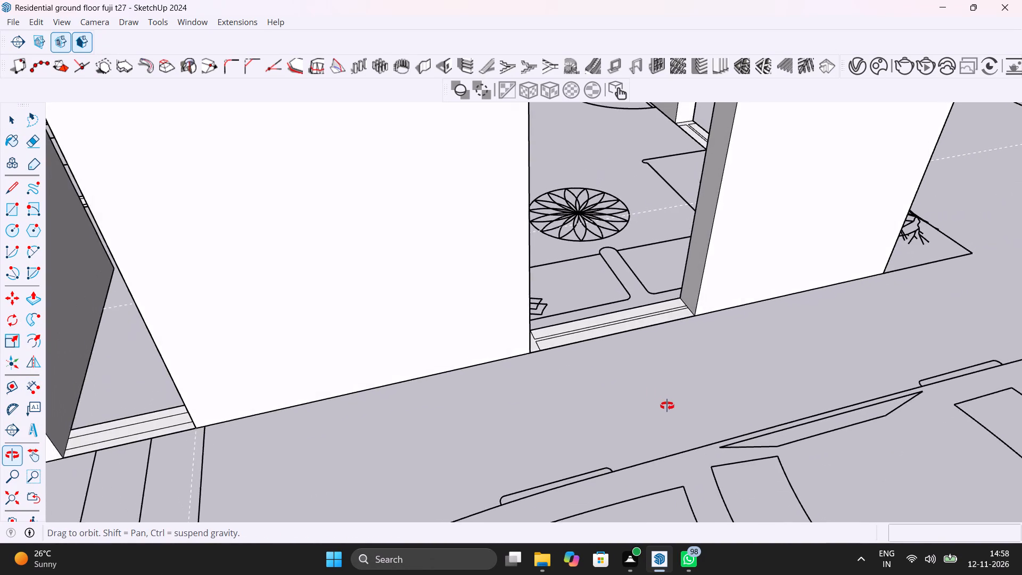
{"action": "middle_click_drag", "start_coordinate": [667, 406], "coordinate": [666, 435]}
{"action": "scroll", "coordinate": [646, 322], "scroll_direction": "up", "scroll_amount": 10}
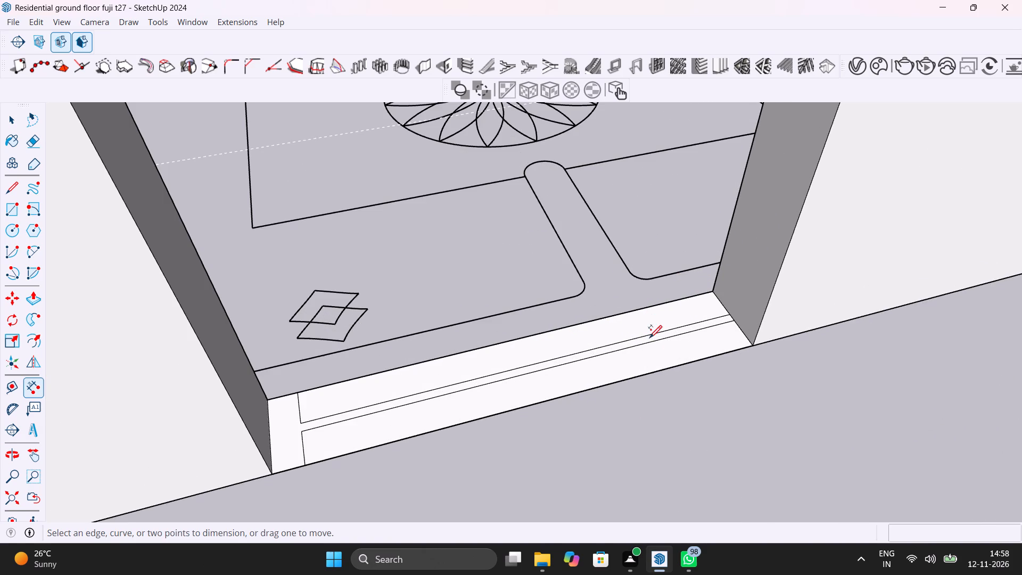
Erase the window frame lines on the sill of the outer window opening in the round patterned table's room.
{"action": "key", "text": "space"}
{"action": "key", "text": "e"}
{"action": "left_click", "coordinate": [649, 338]}
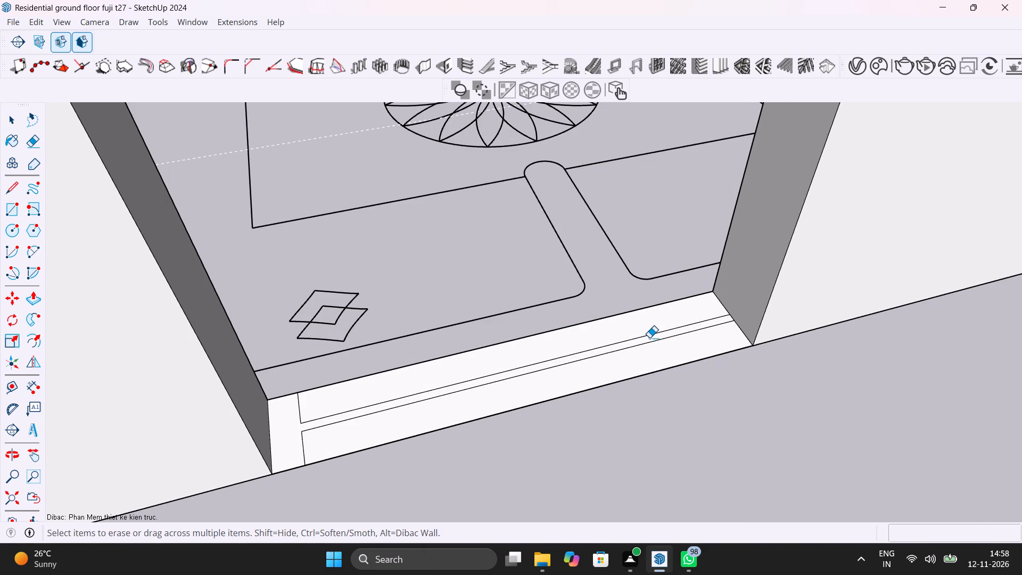
{"action": "left_click_drag", "start_coordinate": [281, 410], "coordinate": [286, 410]}
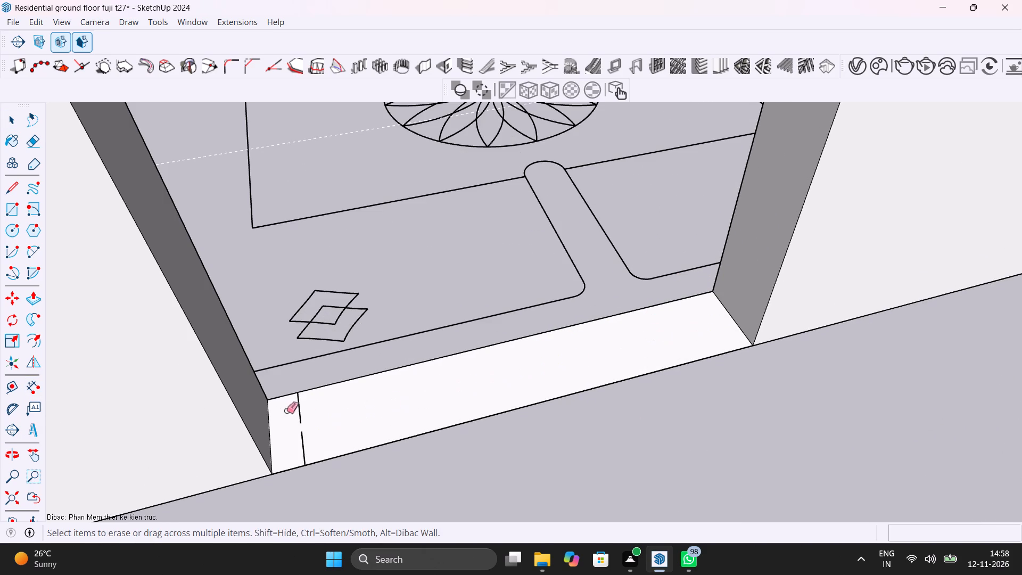
{"action": "left_click_drag", "start_coordinate": [286, 410], "coordinate": [307, 407]}
{"action": "left_click_drag", "start_coordinate": [304, 431], "coordinate": [304, 446]}
{"action": "key", "text": "space"}
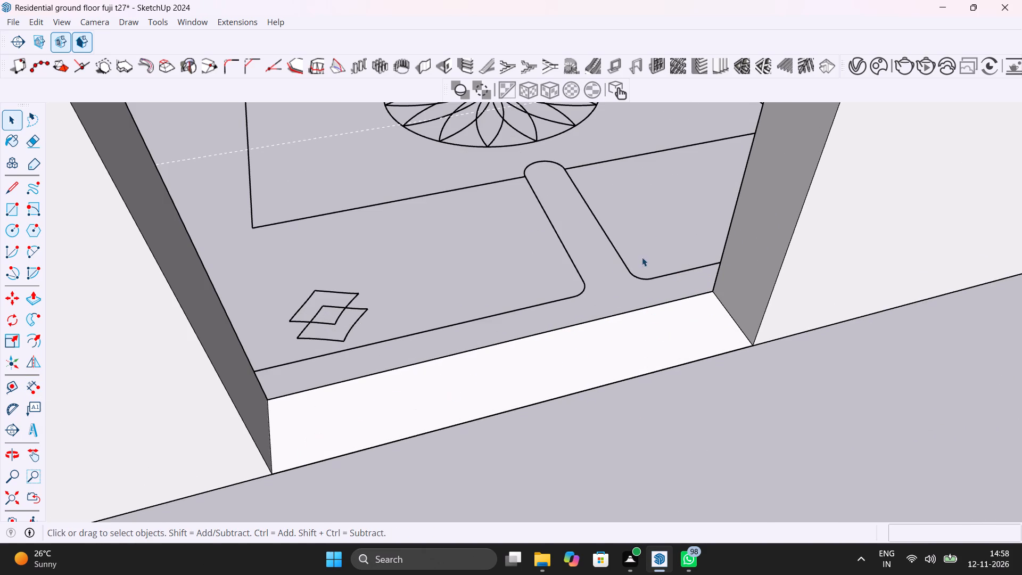
Narrow that window opening by pulling one of its side jamb faces inward 3".
{"action": "left_click", "coordinate": [749, 257]}
{"action": "key", "text": "p"}
{"action": "left_click", "coordinate": [749, 256]}
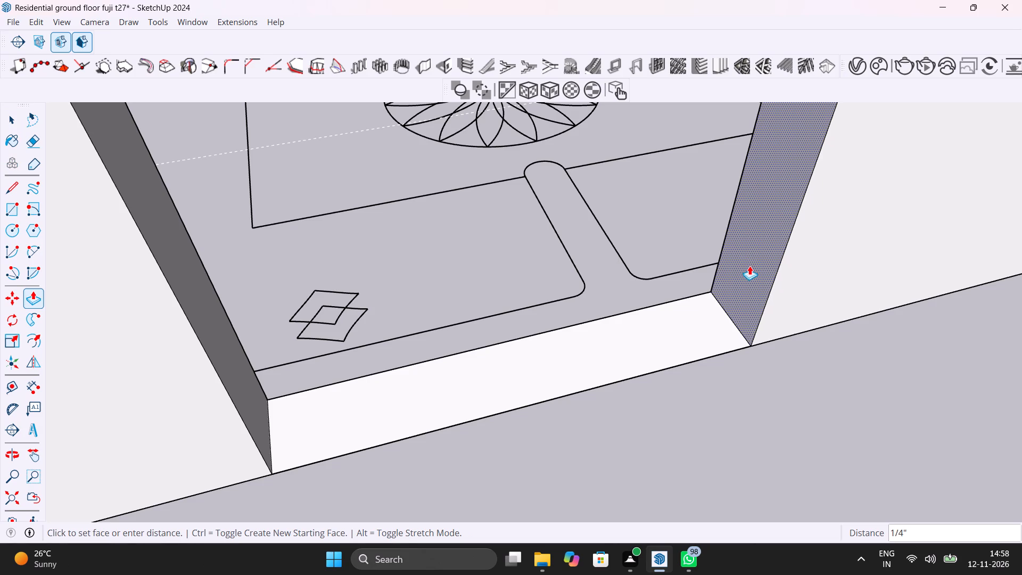
{"action": "type", "text": "3\""}
{"action": "key", "text": "Return"}
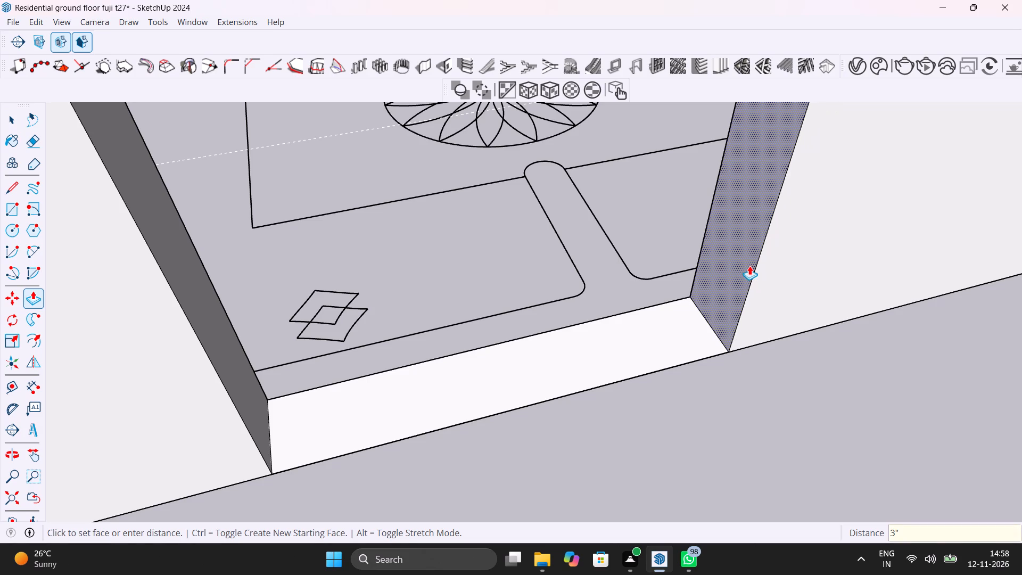
Place a width dimension along the outer edge of the narrowed window opening.
{"action": "left_click", "coordinate": [34, 387]}
{"action": "left_click", "coordinate": [274, 474]}
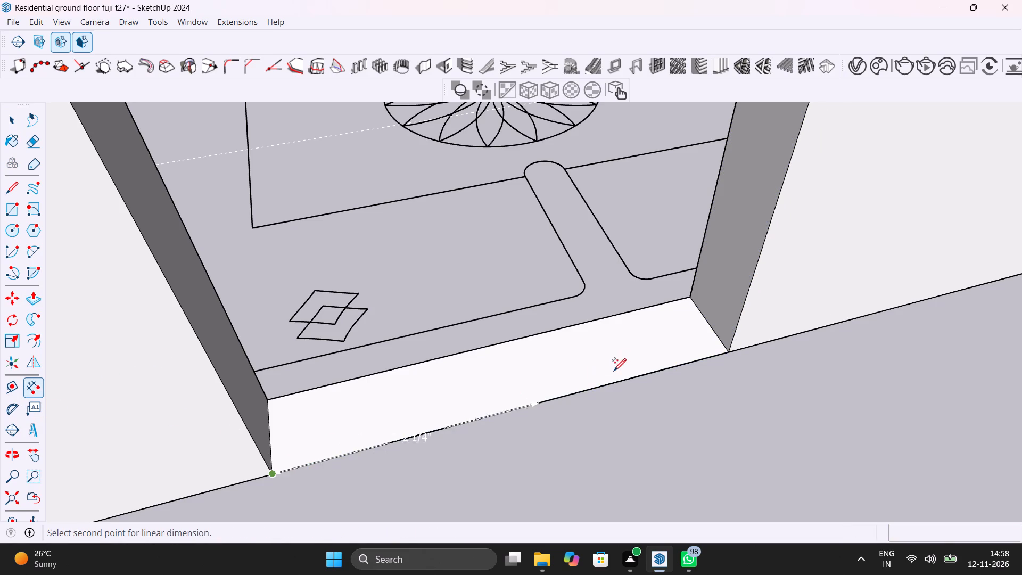
{"action": "left_click", "coordinate": [728, 349]}
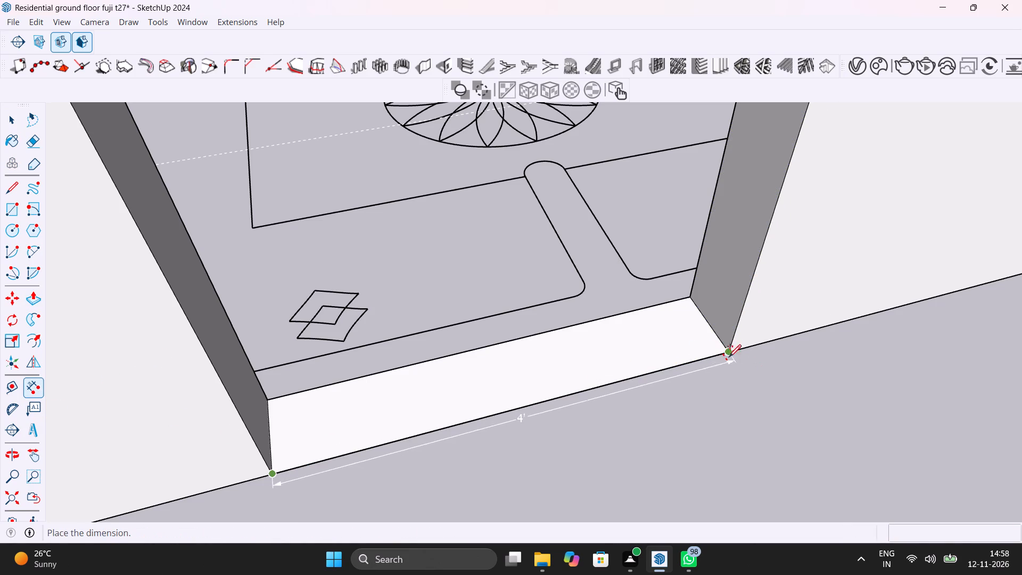
{"action": "left_click", "coordinate": [773, 383]}
{"action": "scroll", "coordinate": [721, 359], "scroll_direction": "down", "scroll_amount": 8}
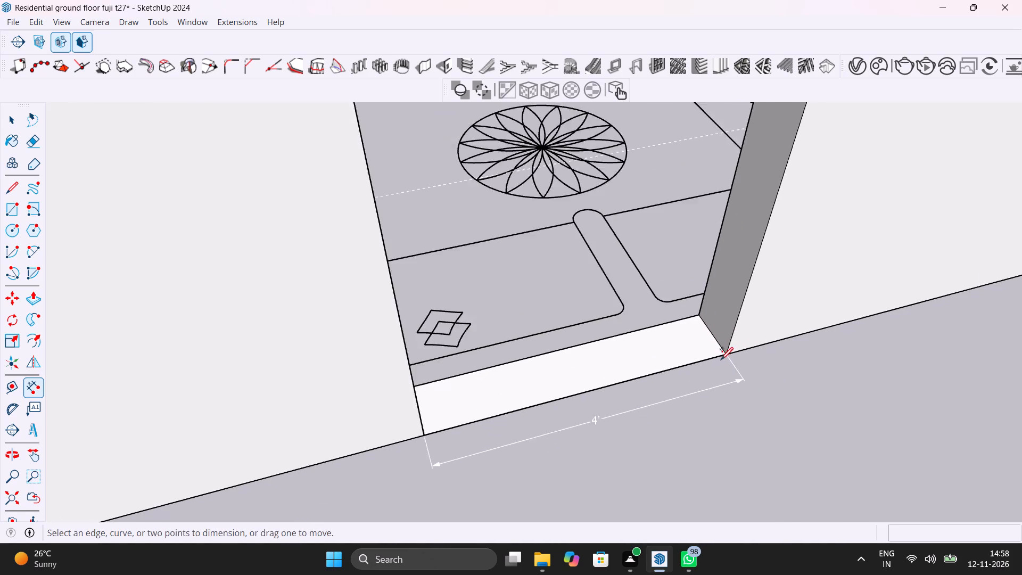
{"action": "key", "text": "space"}
Check the width of the same room's front window opening, beside the shrub, with a temporary dimension.
{"action": "scroll", "coordinate": [721, 358], "scroll_direction": "down", "scroll_amount": 6}
{"action": "middle_click_drag", "start_coordinate": [763, 388], "coordinate": [312, 409], "text": "shift"}
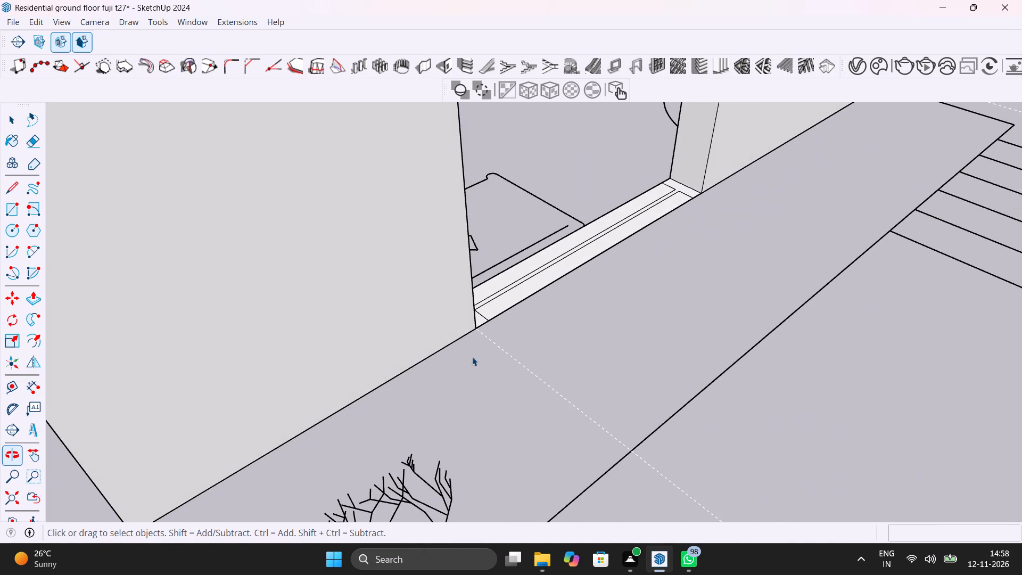
{"action": "scroll", "coordinate": [546, 326], "scroll_direction": "down", "scroll_amount": 12}
{"action": "middle_click_drag", "start_coordinate": [604, 361], "coordinate": [342, 416]}
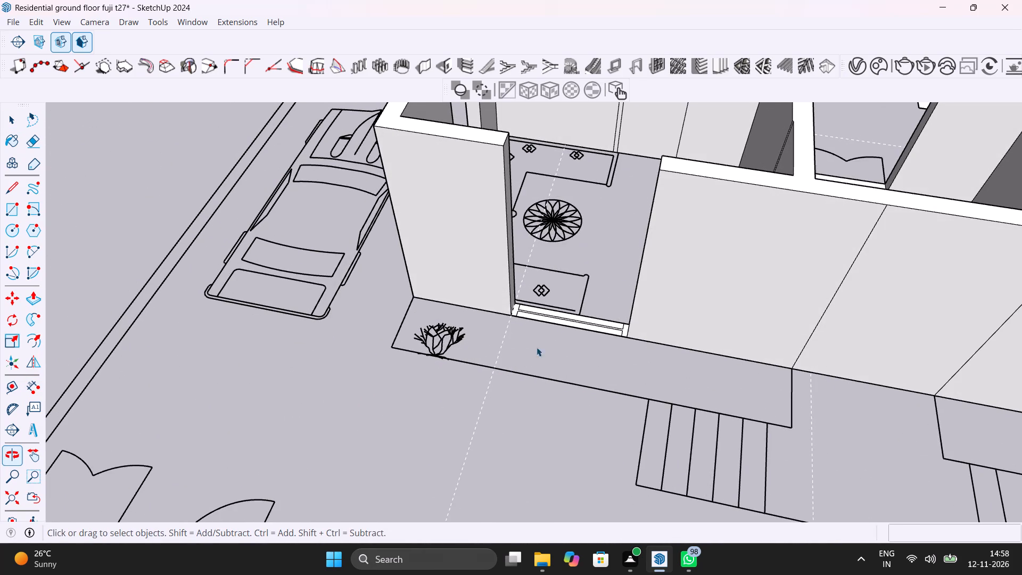
{"action": "scroll", "coordinate": [553, 327], "scroll_direction": "up", "scroll_amount": 6}
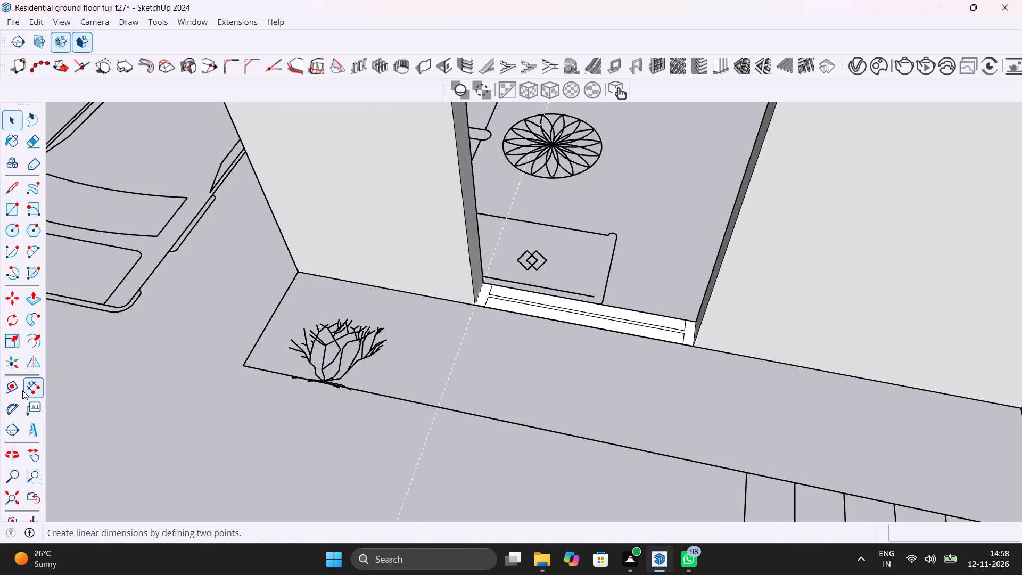
{"action": "left_click", "coordinate": [25, 387]}
{"action": "scroll", "coordinate": [499, 297], "scroll_direction": "up", "scroll_amount": 11}
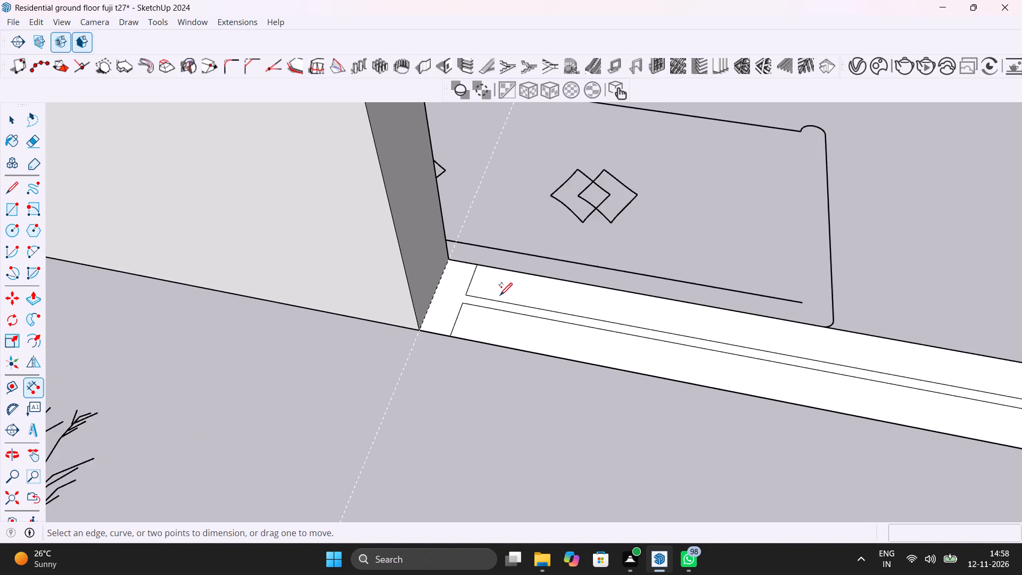
{"action": "scroll", "coordinate": [500, 294], "scroll_direction": "up", "scroll_amount": 4}
{"action": "left_click", "coordinate": [374, 348]}
{"action": "scroll", "coordinate": [560, 354], "scroll_direction": "down", "scroll_amount": 4}
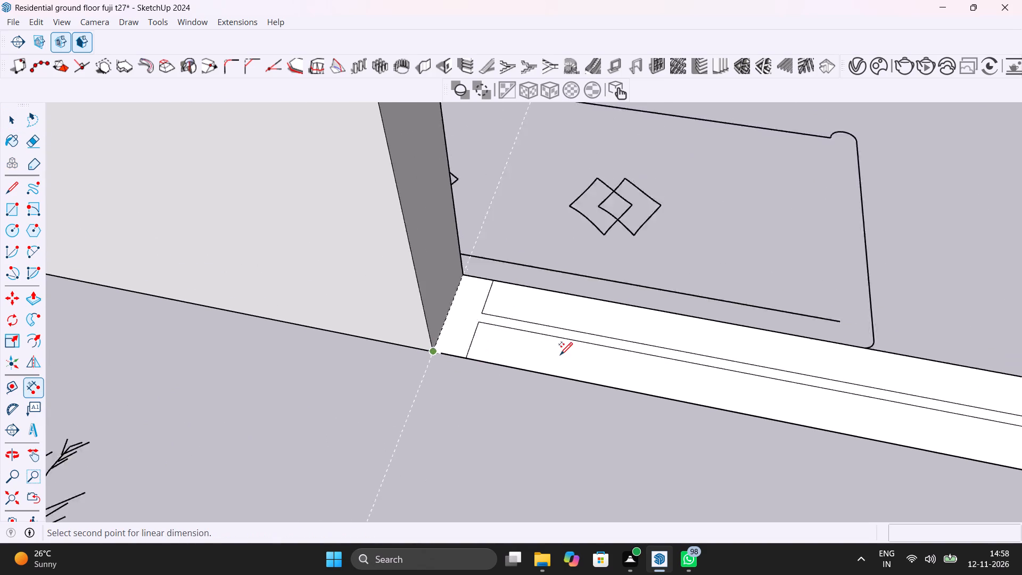
{"action": "scroll", "coordinate": [560, 354], "scroll_direction": "down", "scroll_amount": 7}
{"action": "left_click", "coordinate": [899, 433]}
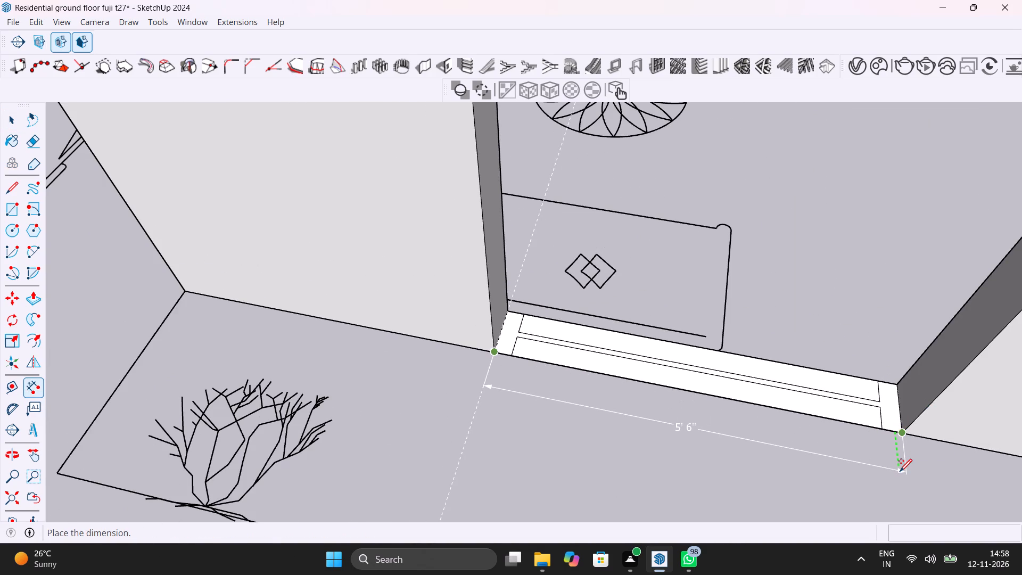
{"action": "key", "text": "space"}
Erase the two stray vertical lines on the outer face of the long front wall facing the entrance steps.
{"action": "scroll", "coordinate": [900, 471], "scroll_direction": "down", "scroll_amount": 15}
{"action": "middle_click_drag", "start_coordinate": [803, 461], "coordinate": [375, 377], "text": "shift"}
{"action": "scroll", "coordinate": [378, 378], "scroll_direction": "down", "scroll_amount": 6}
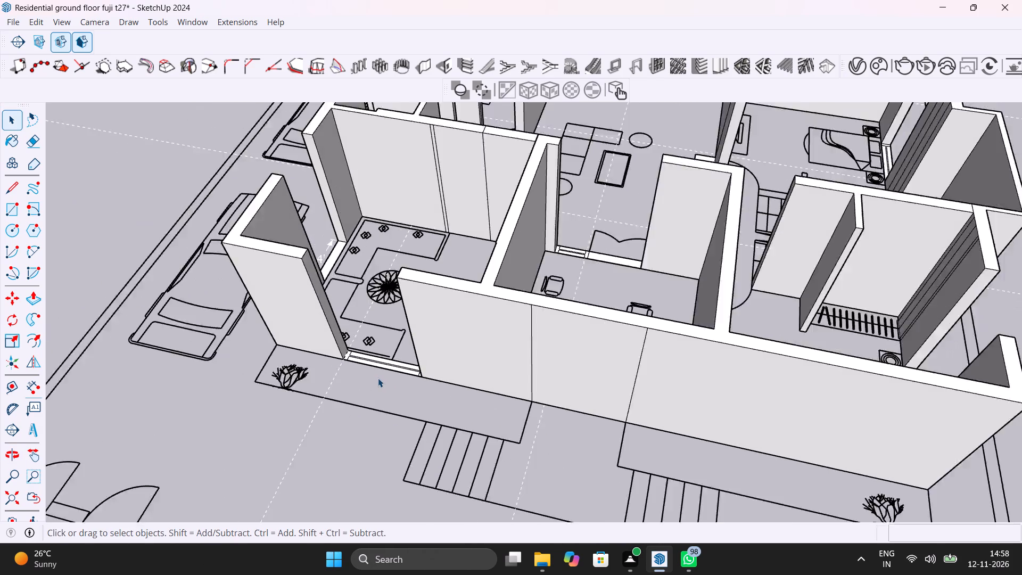
{"action": "scroll", "coordinate": [526, 402], "scroll_direction": "up", "scroll_amount": 3}
{"action": "key", "text": "e"}
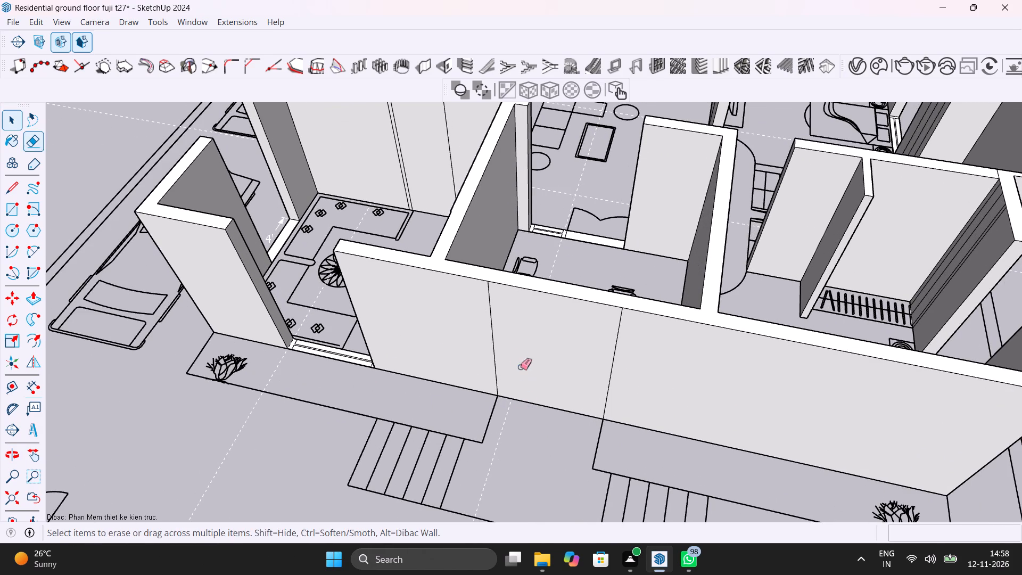
{"action": "left_click_drag", "start_coordinate": [506, 348], "coordinate": [477, 336]}
{"action": "left_click_drag", "start_coordinate": [506, 343], "coordinate": [637, 356]}
{"action": "scroll", "coordinate": [639, 361], "scroll_direction": "down", "scroll_amount": 7}
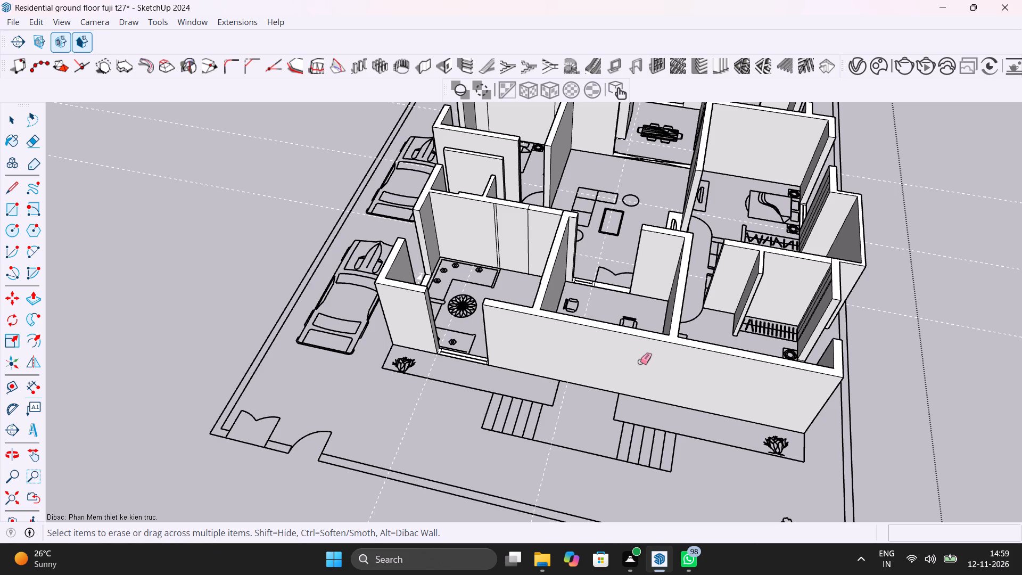
Erase the window frame lines on the sill of the corner bedroom's outer opening behind the bed.
{"action": "scroll", "coordinate": [640, 405], "scroll_direction": "up", "scroll_amount": 4}
{"action": "middle_click_drag", "start_coordinate": [640, 405], "coordinate": [537, 424]}
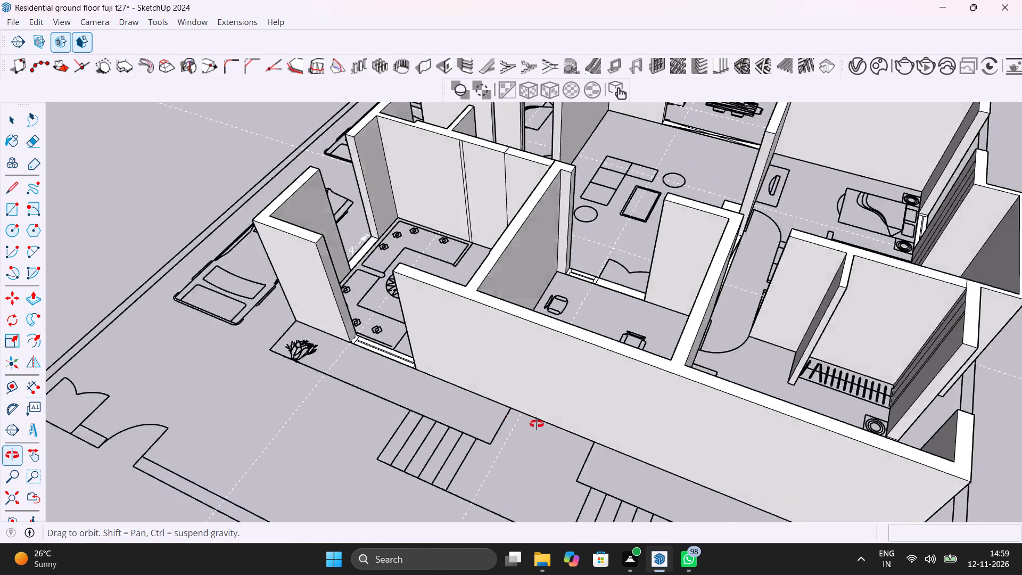
{"action": "middle_click_drag", "start_coordinate": [537, 424], "coordinate": [266, 294]}
{"action": "scroll", "coordinate": [389, 359], "scroll_direction": "down", "scroll_amount": 7}
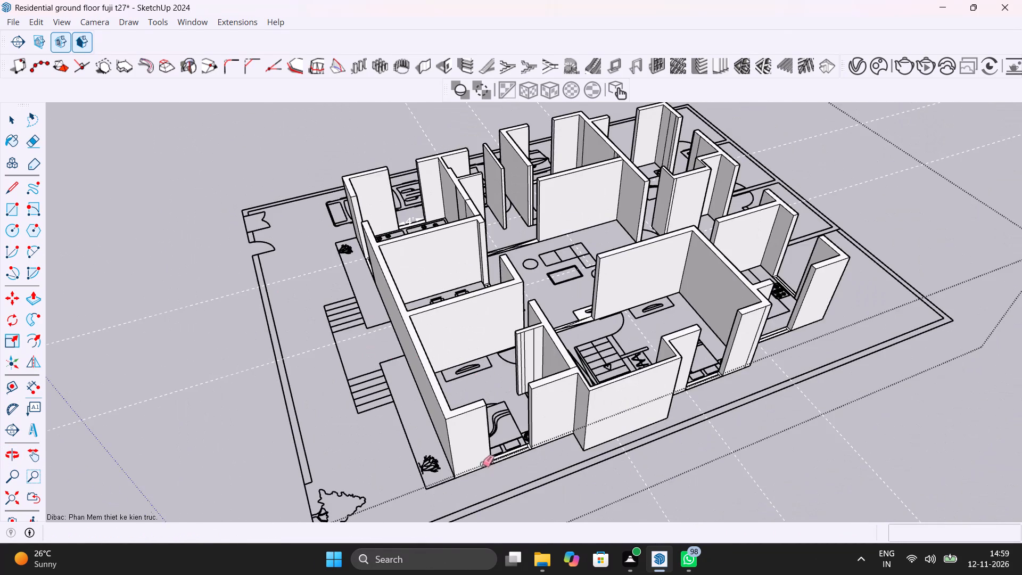
{"action": "scroll", "coordinate": [482, 464], "scroll_direction": "up", "scroll_amount": 11}
{"action": "scroll", "coordinate": [537, 454], "scroll_direction": "up", "scroll_amount": 4}
{"action": "middle_click_drag", "start_coordinate": [538, 454], "coordinate": [378, 417], "text": "shift"}
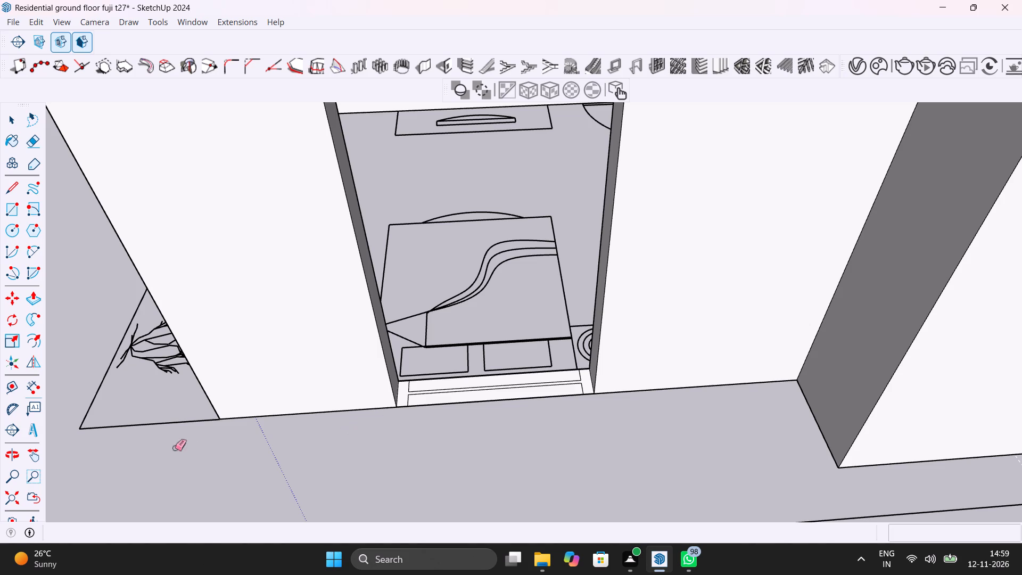
{"action": "middle_click_drag", "start_coordinate": [293, 418], "coordinate": [476, 423]}
{"action": "scroll", "coordinate": [476, 423], "scroll_direction": "down", "scroll_amount": 14}
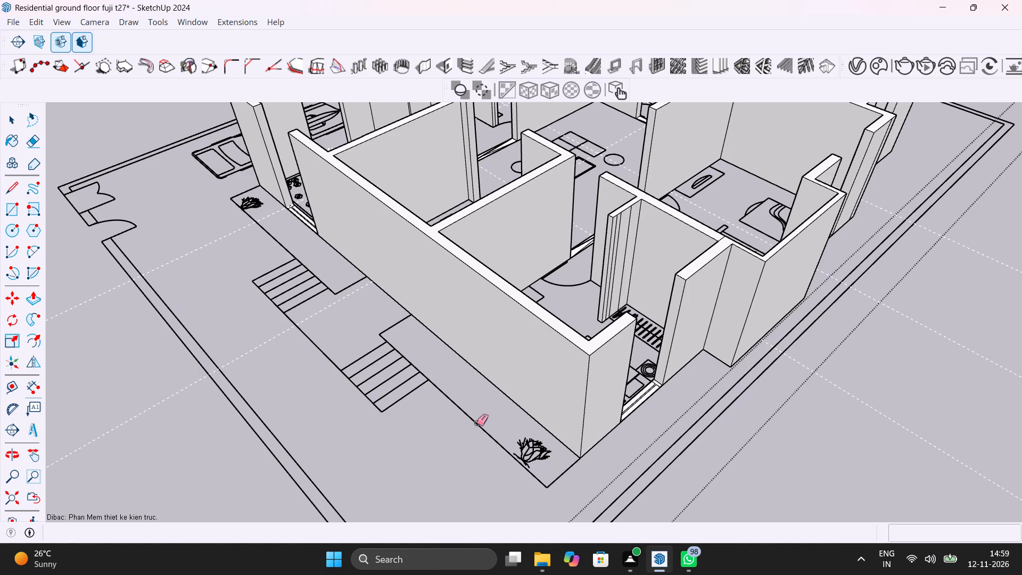
{"action": "scroll", "coordinate": [476, 423], "scroll_direction": "down", "scroll_amount": 6}
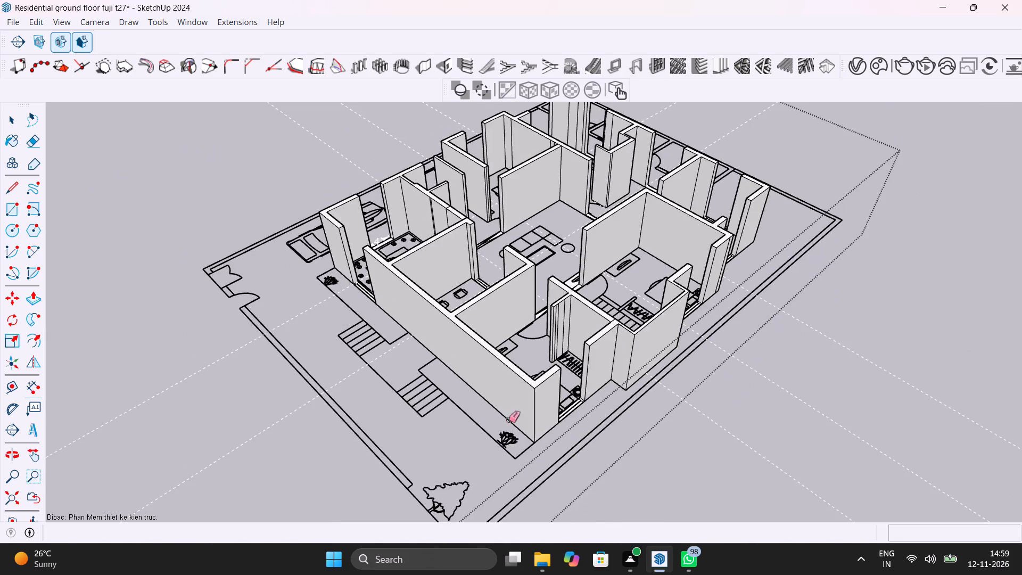
{"action": "scroll", "coordinate": [544, 418], "scroll_direction": "up", "scroll_amount": 10}
{"action": "middle_click_drag", "start_coordinate": [586, 424], "coordinate": [397, 436]}
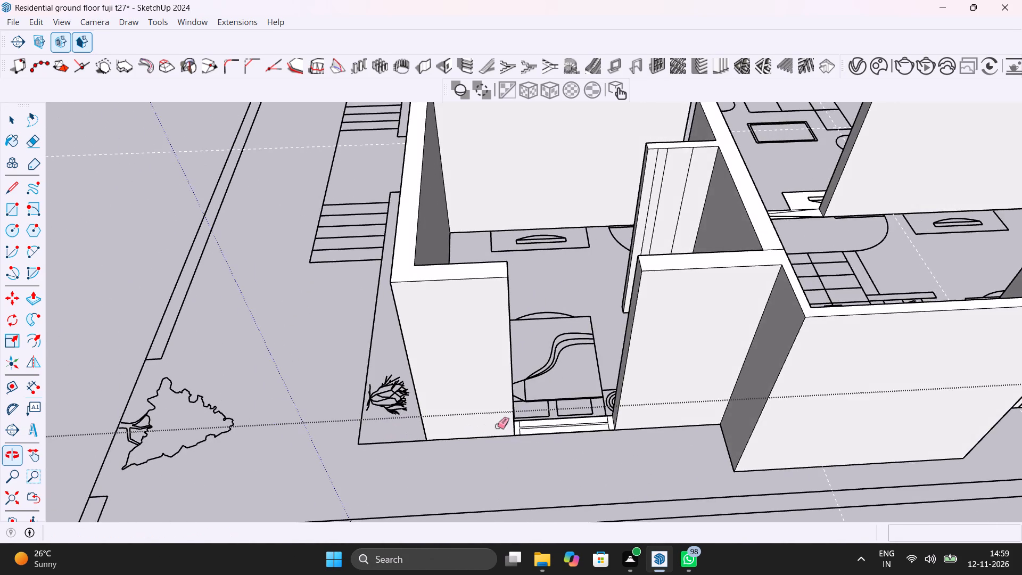
{"action": "scroll", "coordinate": [503, 423], "scroll_direction": "up", "scroll_amount": 10}
{"action": "left_click_drag", "start_coordinate": [543, 426], "coordinate": [545, 435]}
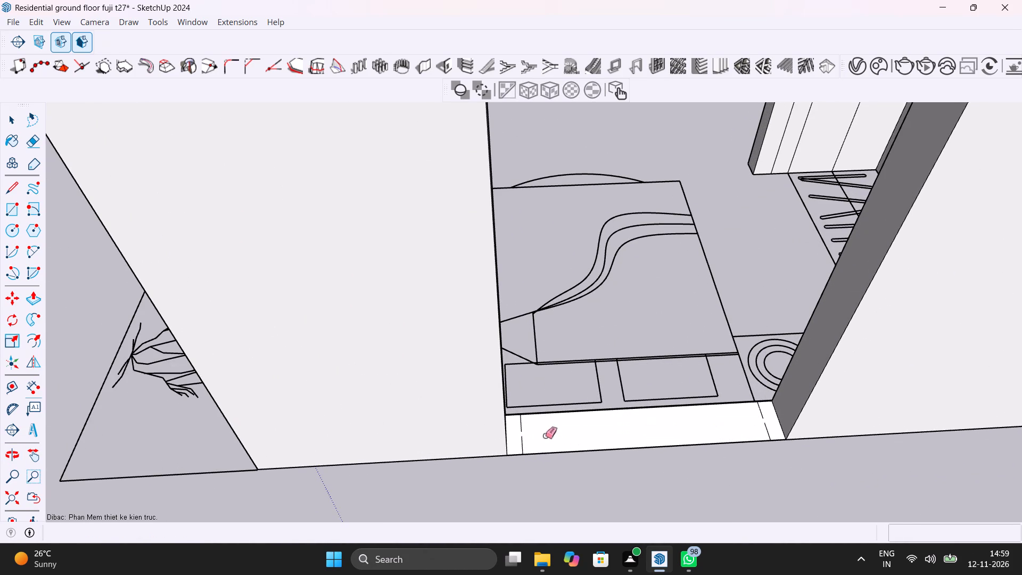
{"action": "left_click_drag", "start_coordinate": [536, 442], "coordinate": [522, 425]}
{"action": "left_click_drag", "start_coordinate": [760, 415], "coordinate": [768, 426]}
{"action": "key", "text": "space"}
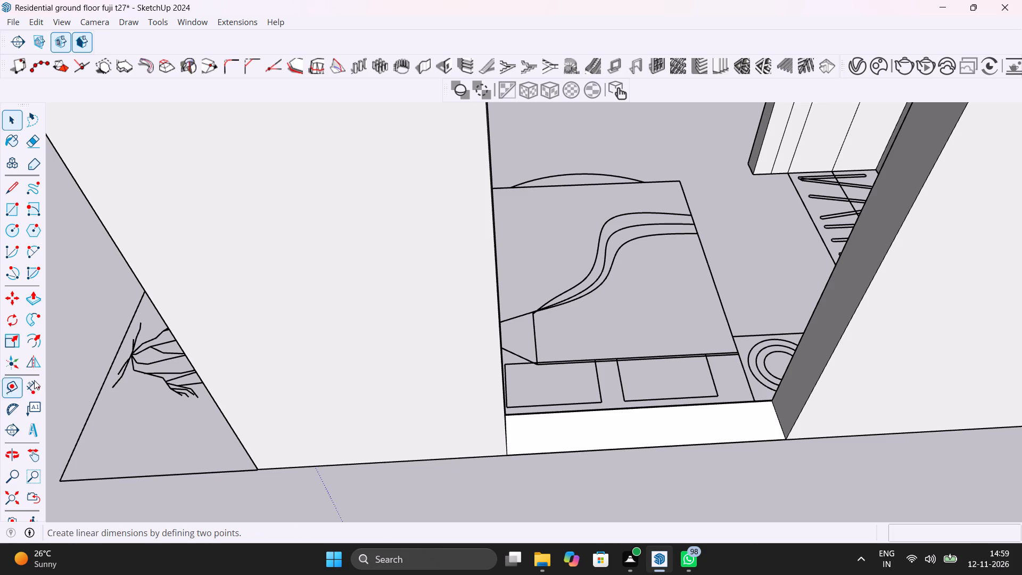
Check the corner bedroom's outer window opening width with a temporary dimension.
{"action": "left_click", "coordinate": [41, 386]}
{"action": "left_click", "coordinate": [506, 452]}
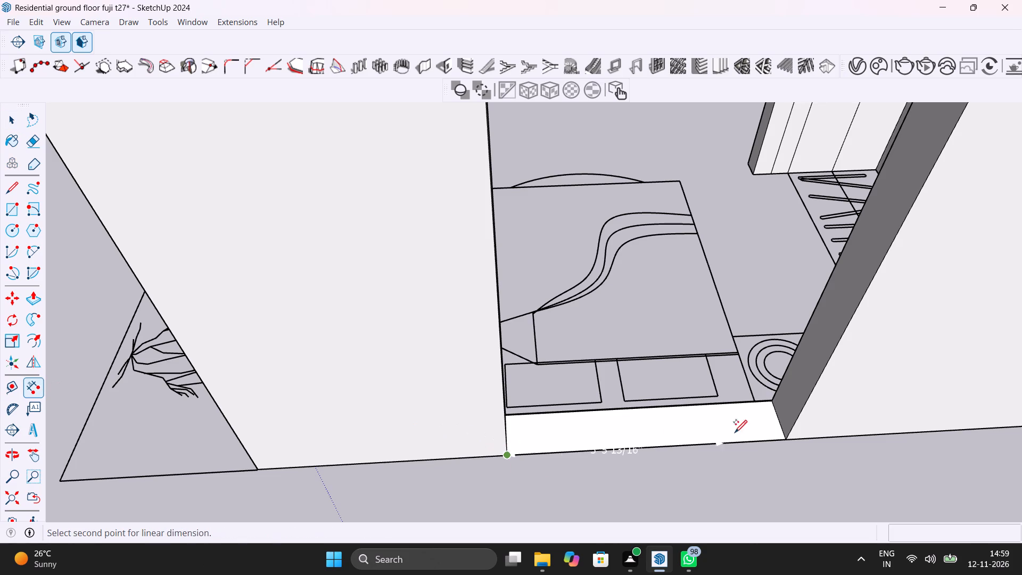
{"action": "left_click", "coordinate": [785, 437]}
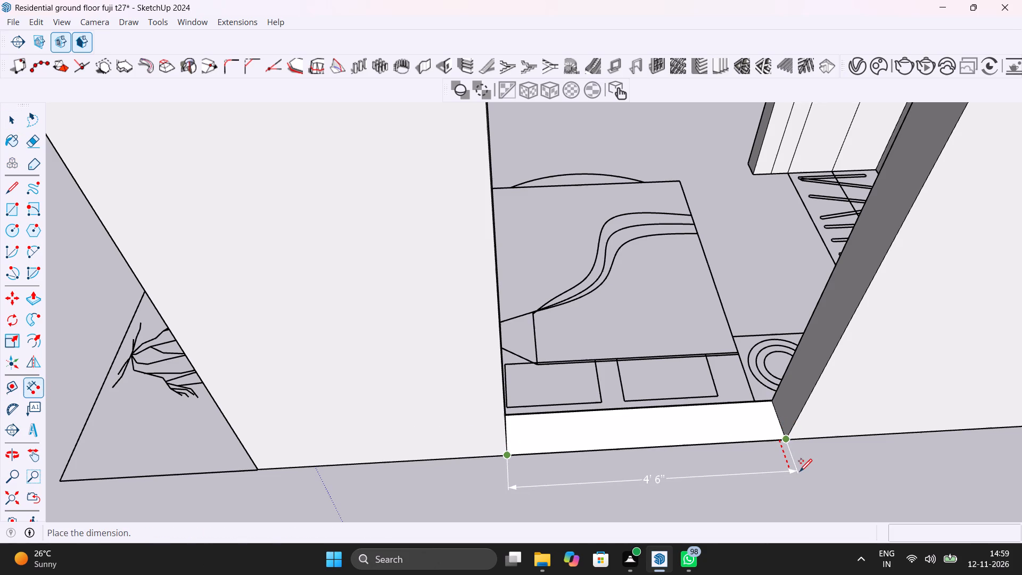
{"action": "key", "text": "Escape"}
{"action": "key", "text": "space"}
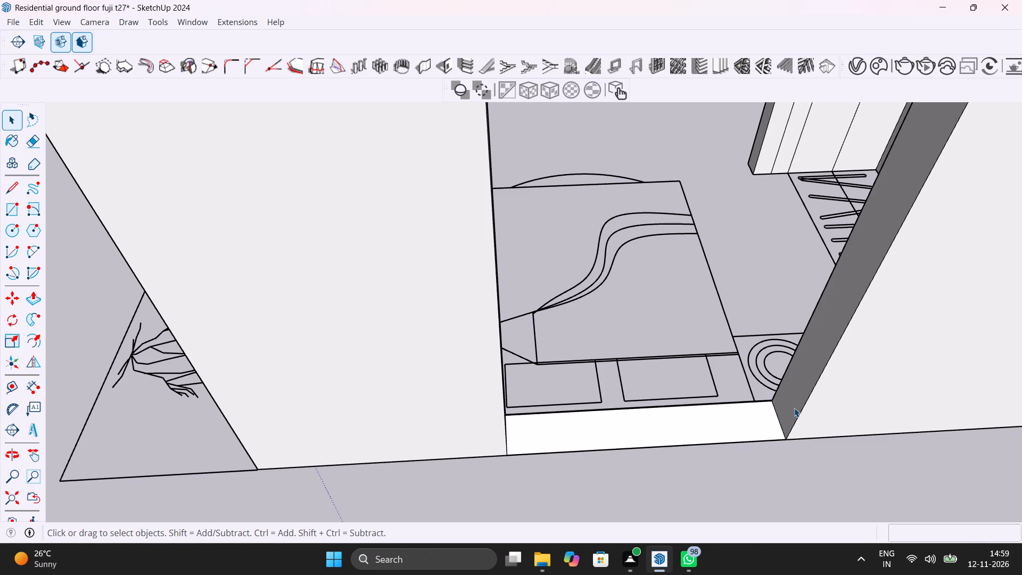
Try to narrow the corner bedroom's outer window opening by pulling its bedside-table-side jamb face inward 6".
{"action": "left_click", "coordinate": [794, 407]}
{"action": "key", "text": "p"}
{"action": "left_click", "coordinate": [794, 407]}
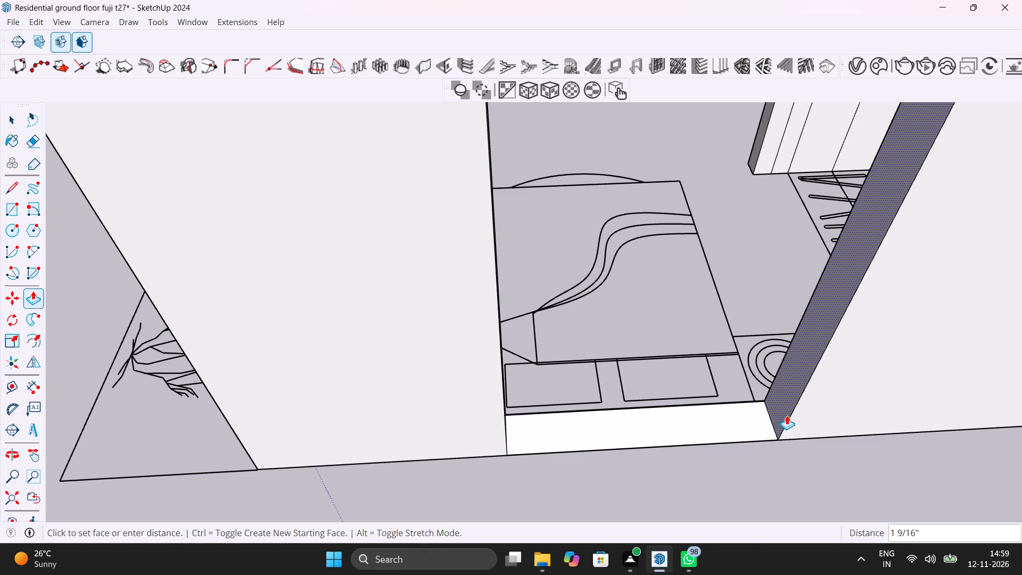
{"action": "type", "text": "6\""}
{"action": "key", "text": "Return"}
{"action": "key", "text": "space"}
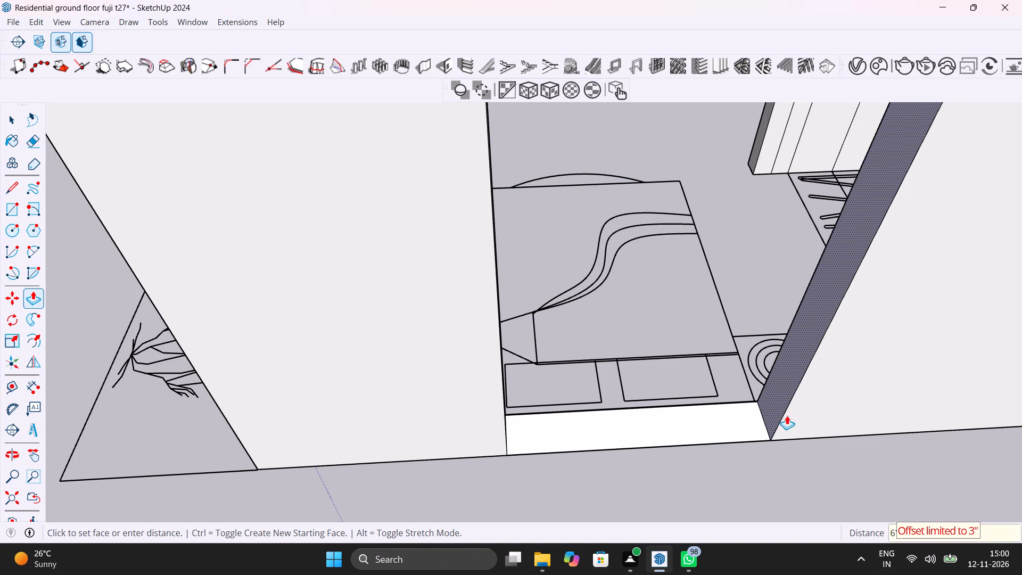
Save the model.
{"action": "scroll", "coordinate": [787, 415], "scroll_direction": "down", "scroll_amount": 12}
{"action": "middle_click_drag", "start_coordinate": [787, 415], "coordinate": [557, 439], "text": "shift"}
{"action": "scroll", "coordinate": [668, 481], "scroll_direction": "down", "scroll_amount": 1, "text": "shift"}
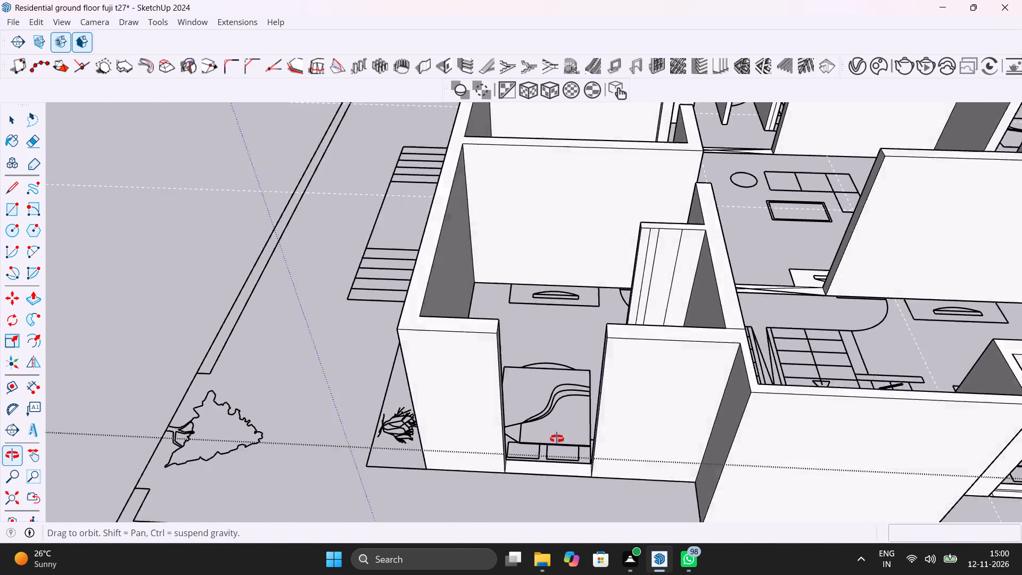
{"action": "middle_click_drag", "start_coordinate": [557, 439], "coordinate": [510, 421], "text": "shift"}
{"action": "scroll", "coordinate": [510, 421], "scroll_direction": "down", "scroll_amount": 6}
{"action": "middle_click_drag", "start_coordinate": [627, 442], "coordinate": [394, 428]}
{"action": "scroll", "coordinate": [523, 418], "scroll_direction": "up", "scroll_amount": 5}
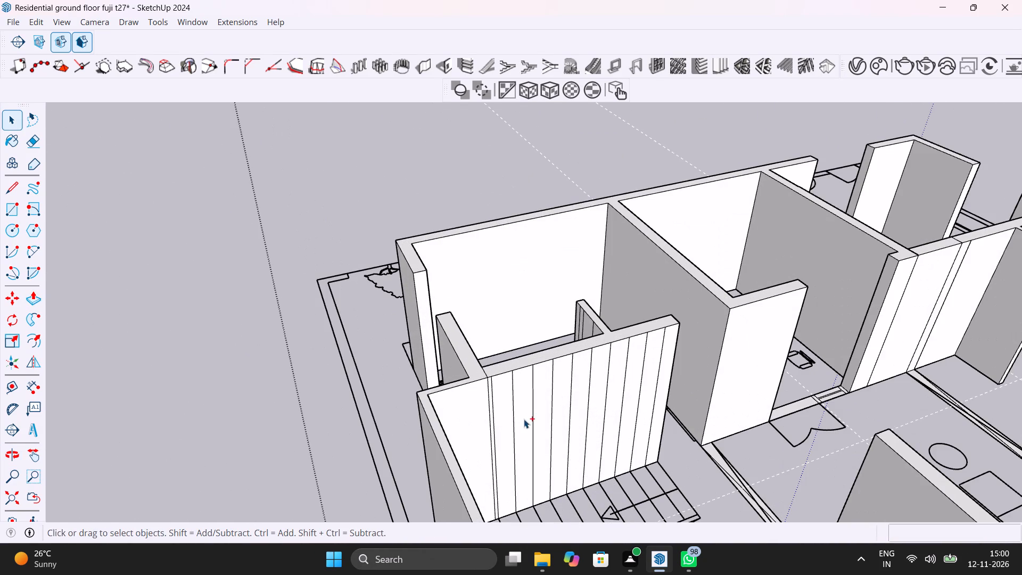
{"action": "key", "text": "ctrl+s"}
Erase the stray vertical lines on the staircase-side face of the wall between the stairs and the neighbouring bedroom.
{"action": "key", "text": "e"}
{"action": "left_click_drag", "start_coordinate": [524, 418], "coordinate": [512, 441]}
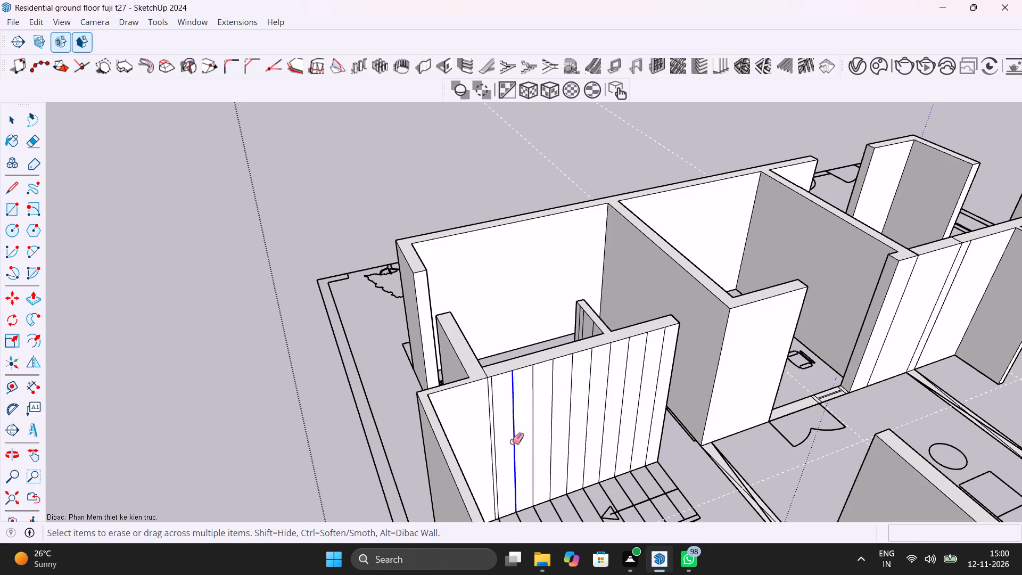
{"action": "left_click_drag", "start_coordinate": [512, 441], "coordinate": [658, 386]}
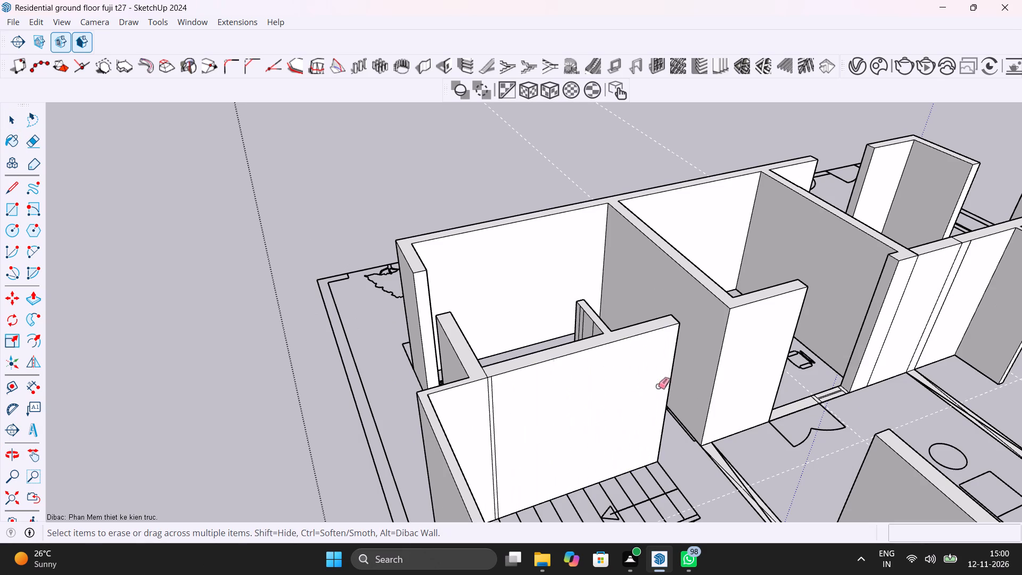
{"action": "scroll", "coordinate": [595, 429], "scroll_direction": "up", "scroll_amount": 1}
{"action": "middle_click_drag", "start_coordinate": [594, 429], "coordinate": [580, 421]}
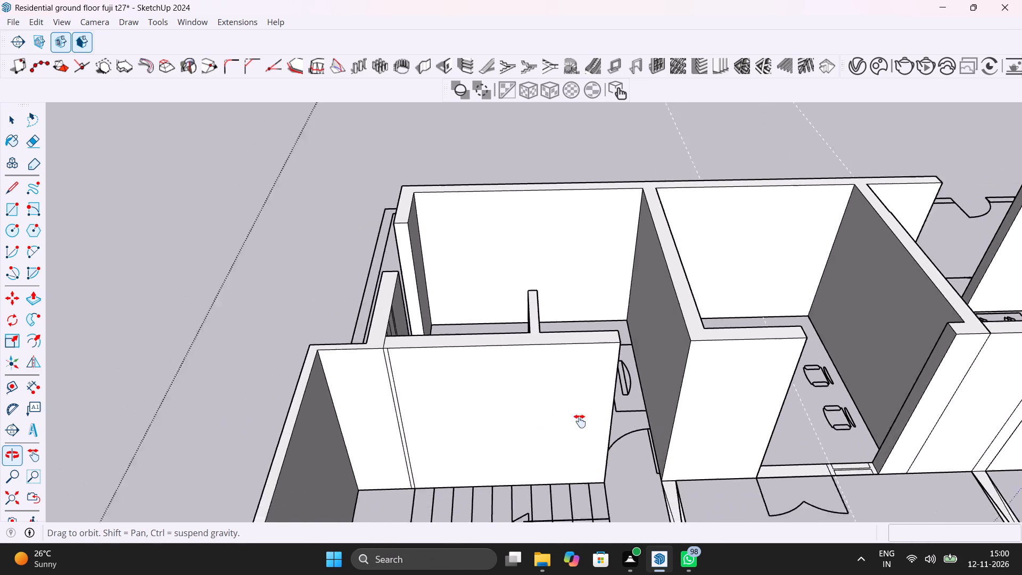
{"action": "middle_click_drag", "start_coordinate": [580, 421], "coordinate": [643, 408]}
{"action": "left_click_drag", "start_coordinate": [534, 387], "coordinate": [477, 392]}
Erase the short seam line on the top of the stair wall where the perpendicular bedroom wall joins it.
{"action": "scroll", "coordinate": [471, 326], "scroll_direction": "up", "scroll_amount": 5}
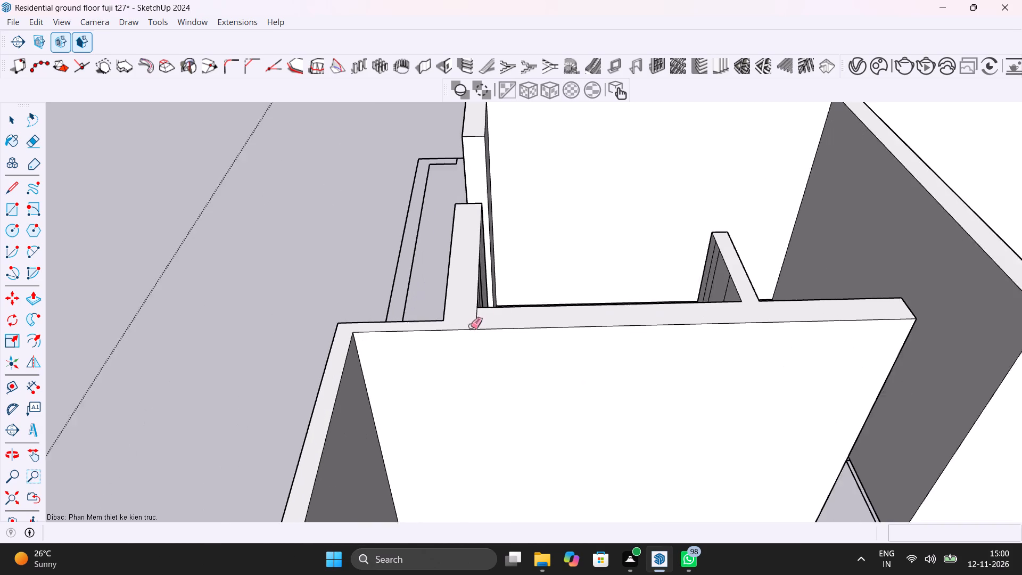
{"action": "scroll", "coordinate": [471, 326], "scroll_direction": "up", "scroll_amount": 5}
{"action": "left_click_drag", "start_coordinate": [471, 326], "coordinate": [486, 313]}
{"action": "scroll", "coordinate": [486, 314], "scroll_direction": "down", "scroll_amount": 17}
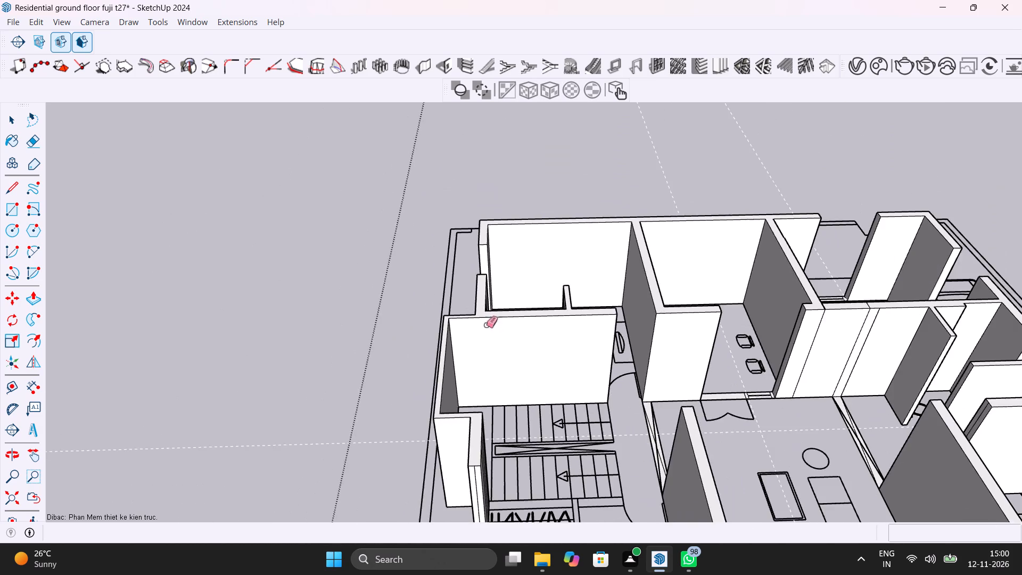
Check the width of the outer window opening in the bedroom beside the stairs with a temporary dimension.
{"action": "middle_click_drag", "start_coordinate": [522, 394], "coordinate": [653, 385]}
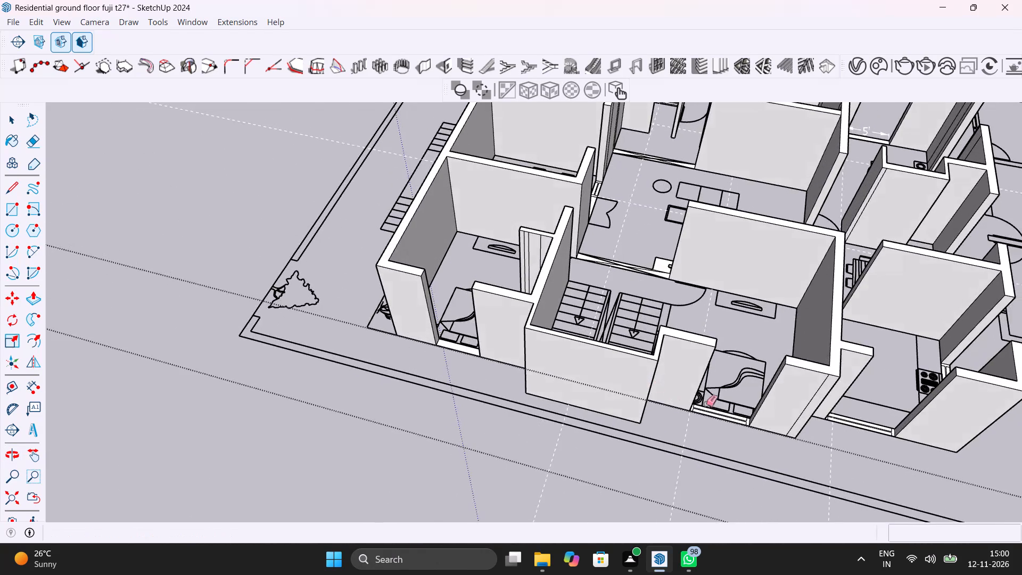
{"action": "scroll", "coordinate": [731, 404], "scroll_direction": "up", "scroll_amount": 6}
{"action": "scroll", "coordinate": [731, 404], "scroll_direction": "up", "scroll_amount": 1, "text": "shift"}
{"action": "middle_click_drag", "start_coordinate": [731, 404], "coordinate": [627, 477], "text": "shift"}
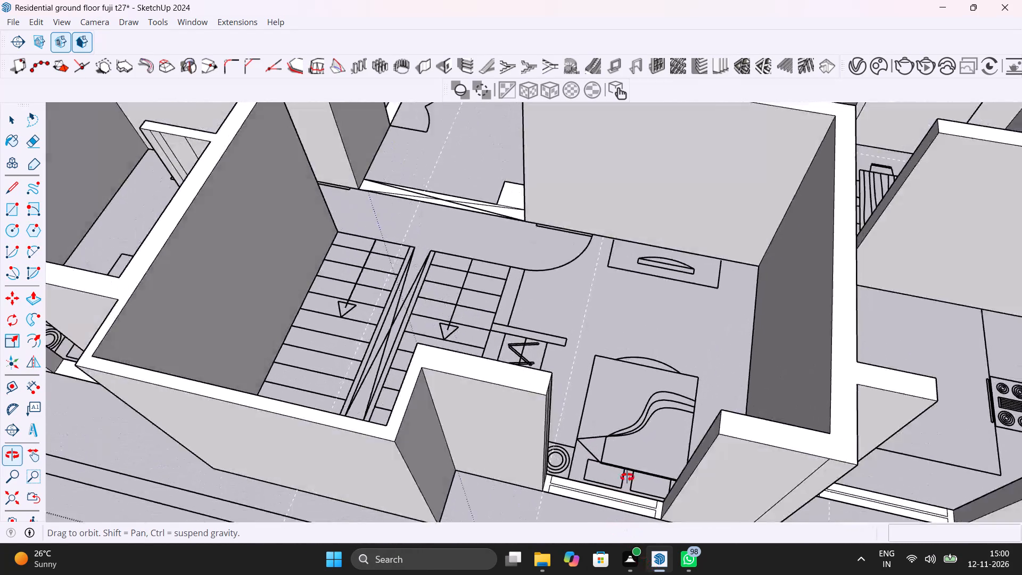
{"action": "middle_click_drag", "start_coordinate": [627, 477], "coordinate": [654, 367], "text": "shift"}
{"action": "middle_click_drag", "start_coordinate": [667, 405], "coordinate": [552, 357], "text": "shift"}
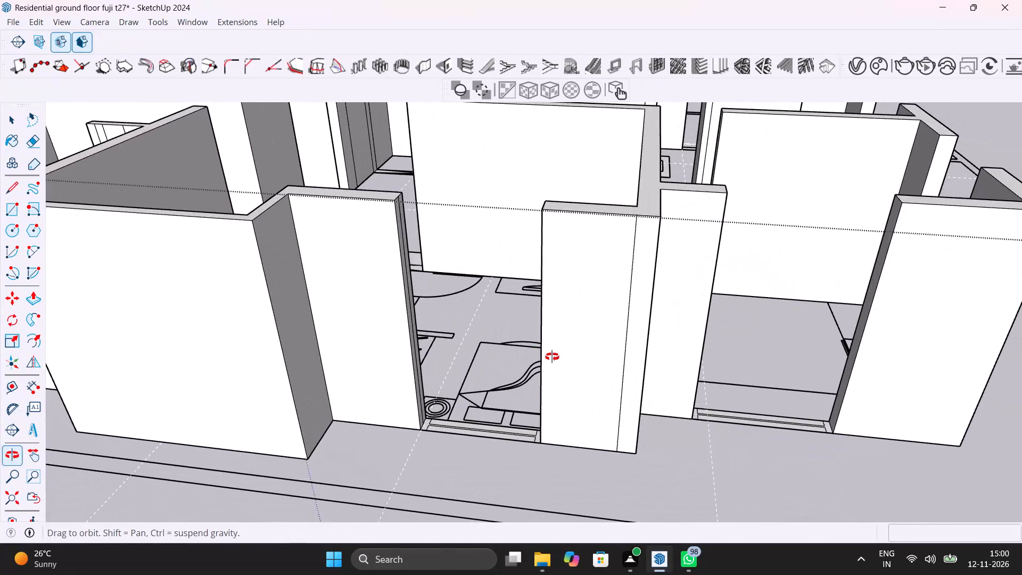
{"action": "middle_click_drag", "start_coordinate": [552, 357], "coordinate": [550, 400], "text": "shift"}
{"action": "scroll", "coordinate": [489, 414], "scroll_direction": "up", "scroll_amount": 7}
{"action": "key", "text": "space"}
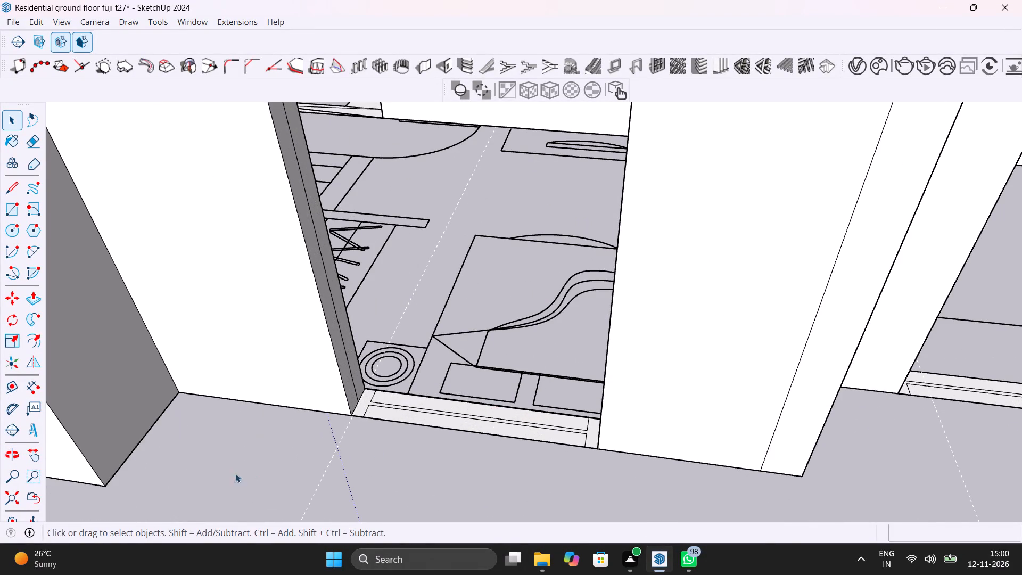
{"action": "left_click", "coordinate": [31, 388]}
{"action": "left_click", "coordinate": [352, 415]}
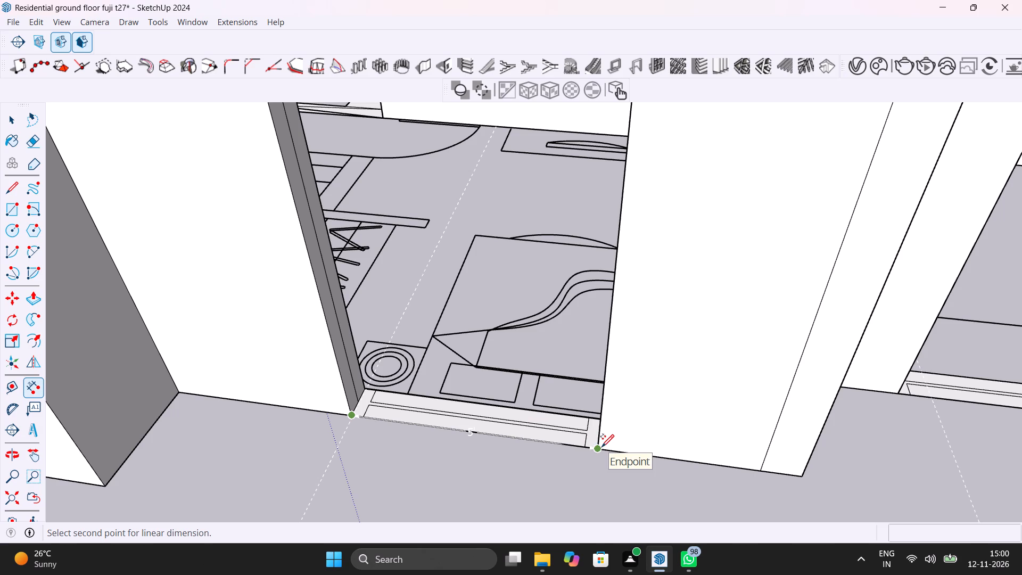
{"action": "key", "text": "space"}
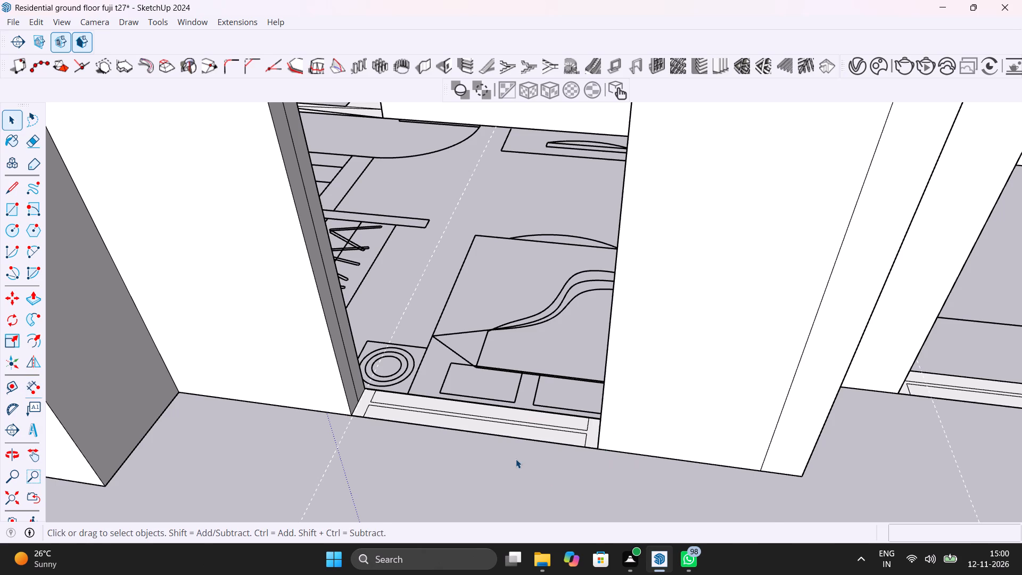
Erase the stray vertical line on the outer wall face between the stair-side bedroom's window opening and the kitchen recess.
{"action": "scroll", "coordinate": [516, 459], "scroll_direction": "down", "scroll_amount": 11}
{"action": "middle_click_drag", "start_coordinate": [580, 463], "coordinate": [441, 440], "text": "shift"}
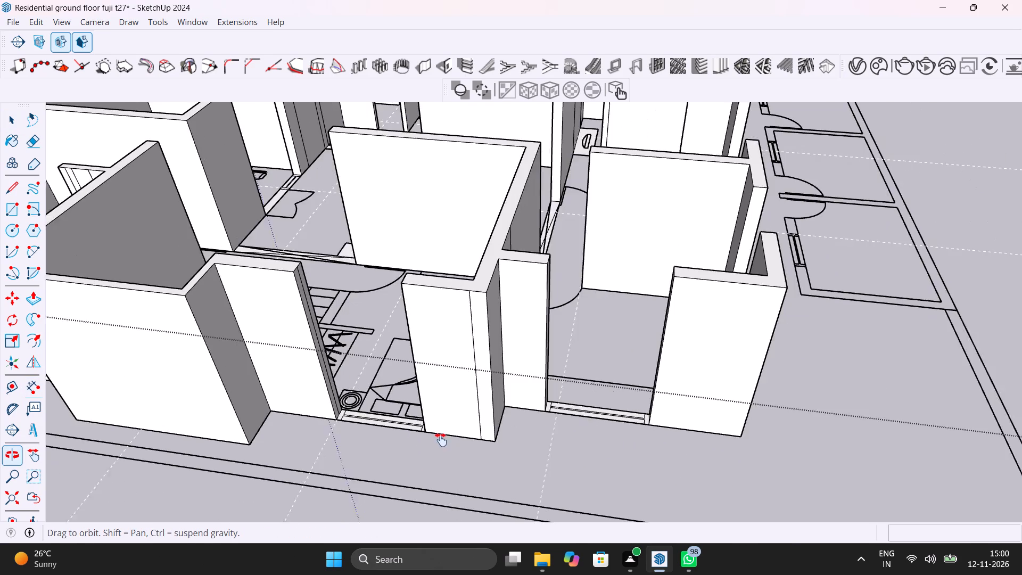
{"action": "middle_click_drag", "start_coordinate": [441, 440], "coordinate": [485, 419], "text": "shift"}
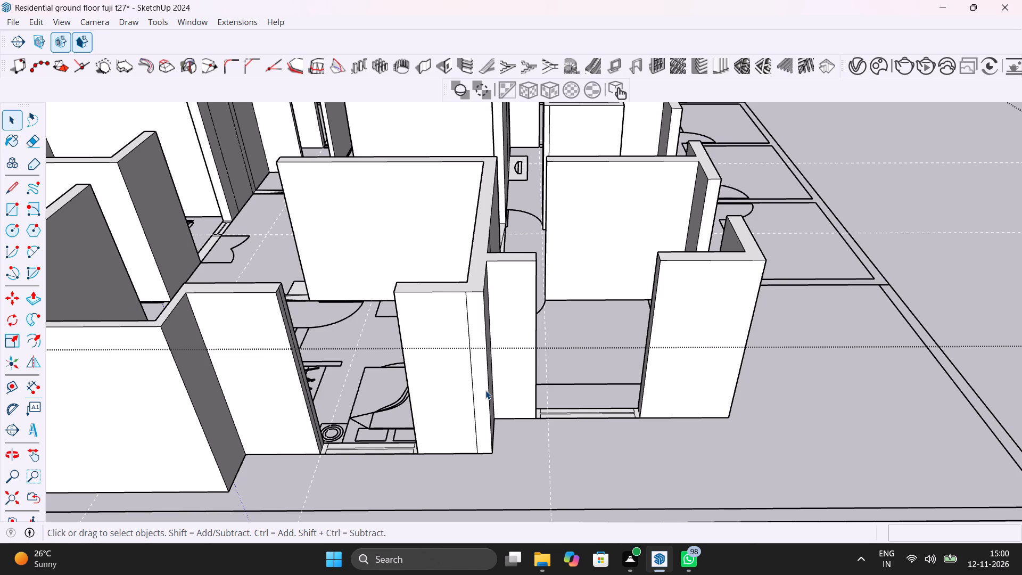
{"action": "key", "text": "e"}
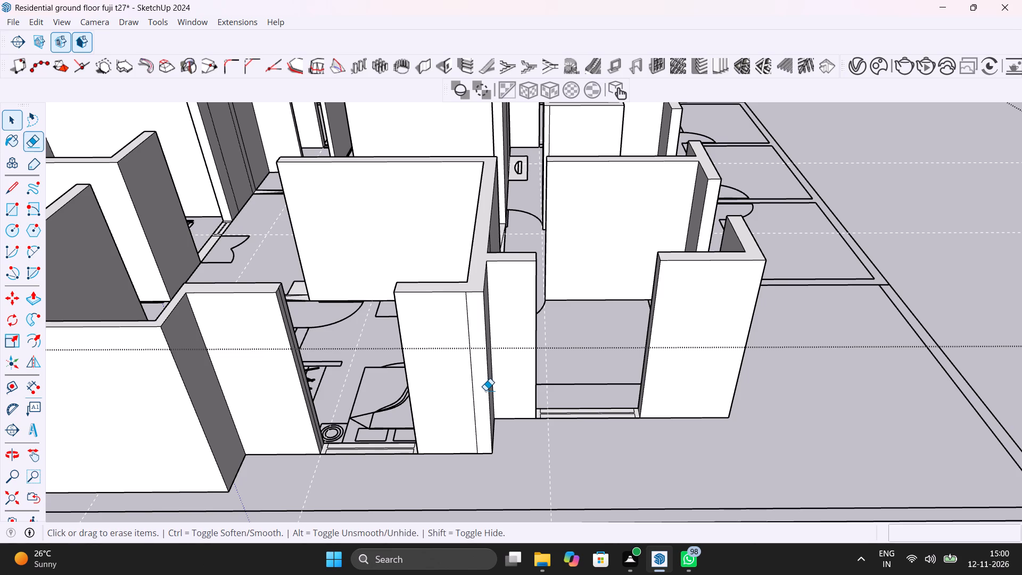
{"action": "left_click_drag", "start_coordinate": [480, 387], "coordinate": [467, 374]}
{"action": "key", "text": "space"}
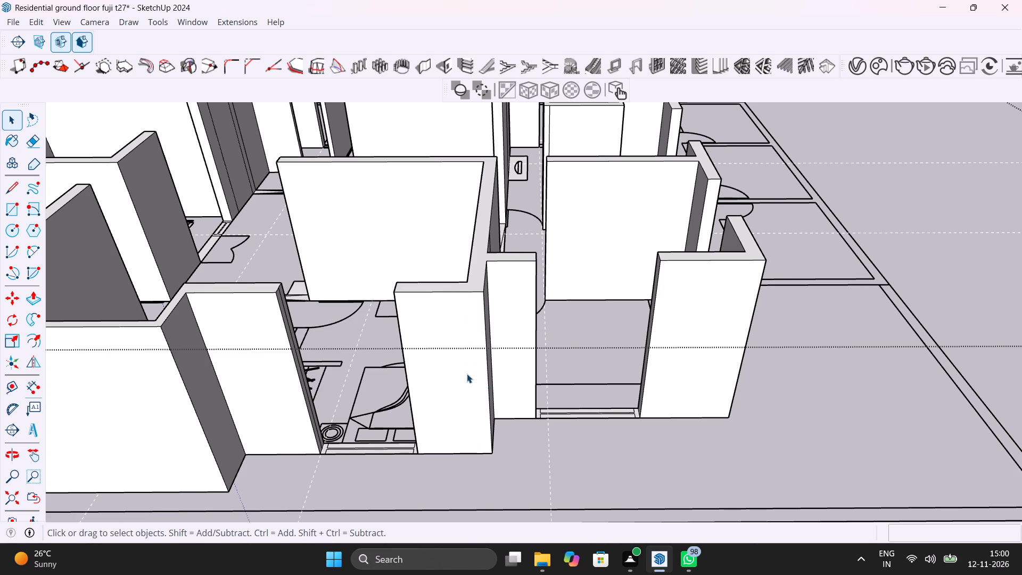
Save the model.
{"action": "key", "text": "ctrl+s"}
Erase the stray vertical line on the stair-side jamb of the bedroom's outer window opening beside the stairs.
{"action": "scroll", "coordinate": [467, 374], "scroll_direction": "down", "scroll_amount": 4}
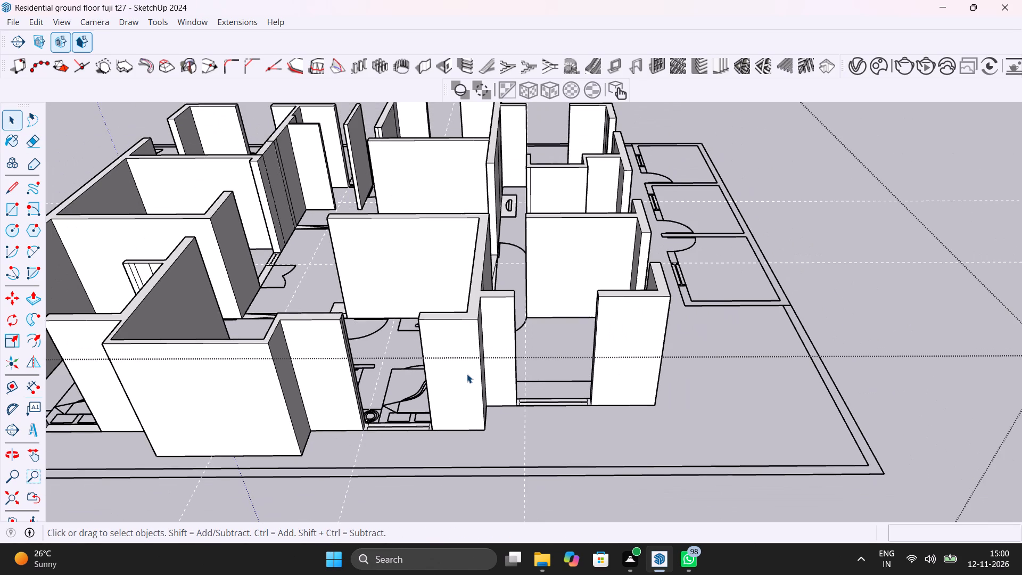
{"action": "middle_click_drag", "start_coordinate": [467, 374], "coordinate": [306, 373]}
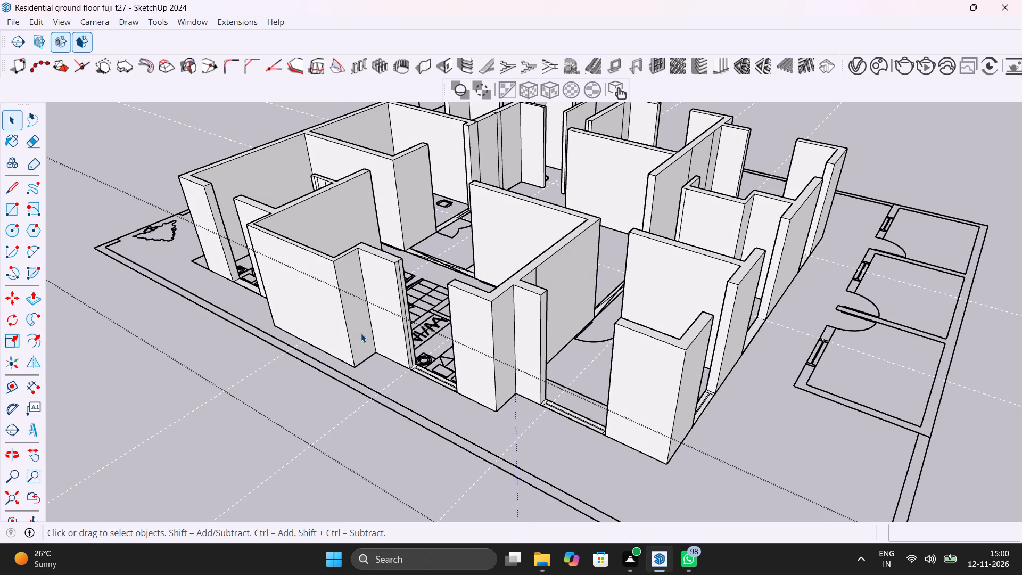
{"action": "scroll", "coordinate": [381, 287], "scroll_direction": "up", "scroll_amount": 4}
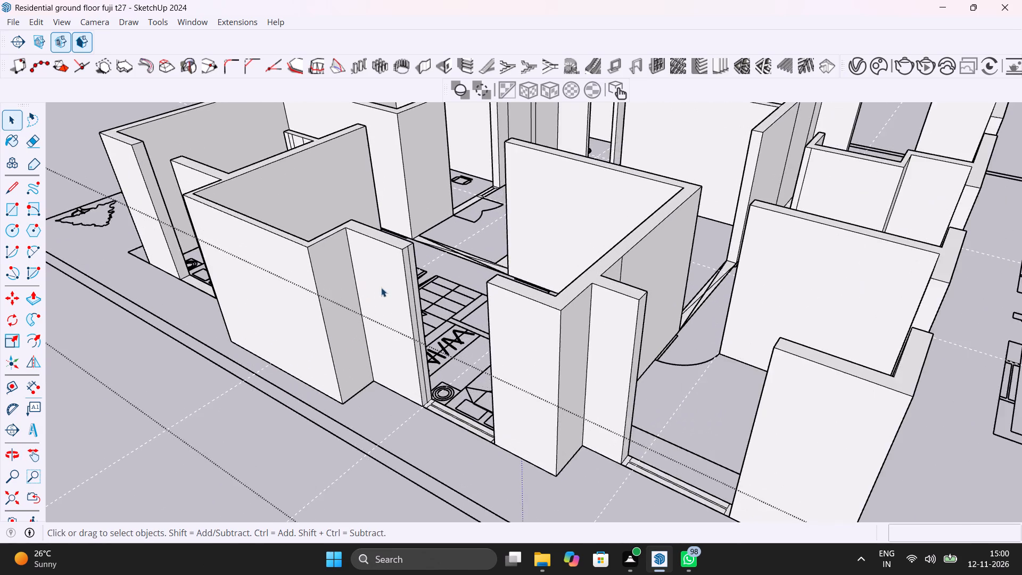
{"action": "scroll", "coordinate": [403, 284], "scroll_direction": "up", "scroll_amount": 10}
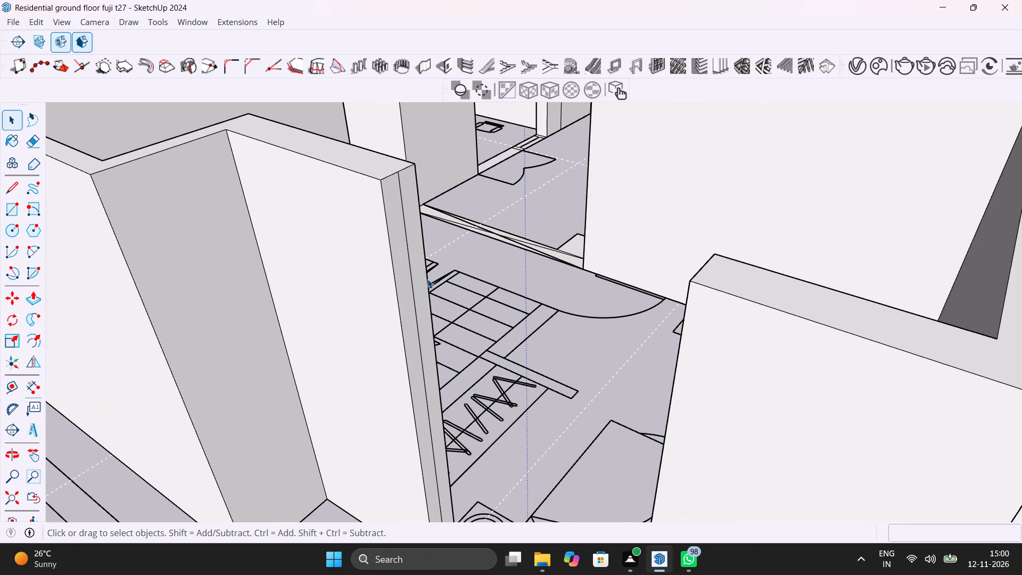
{"action": "key", "text": "e"}
{"action": "left_click_drag", "start_coordinate": [416, 269], "coordinate": [407, 289]}
{"action": "scroll", "coordinate": [410, 293], "scroll_direction": "down", "scroll_amount": 7}
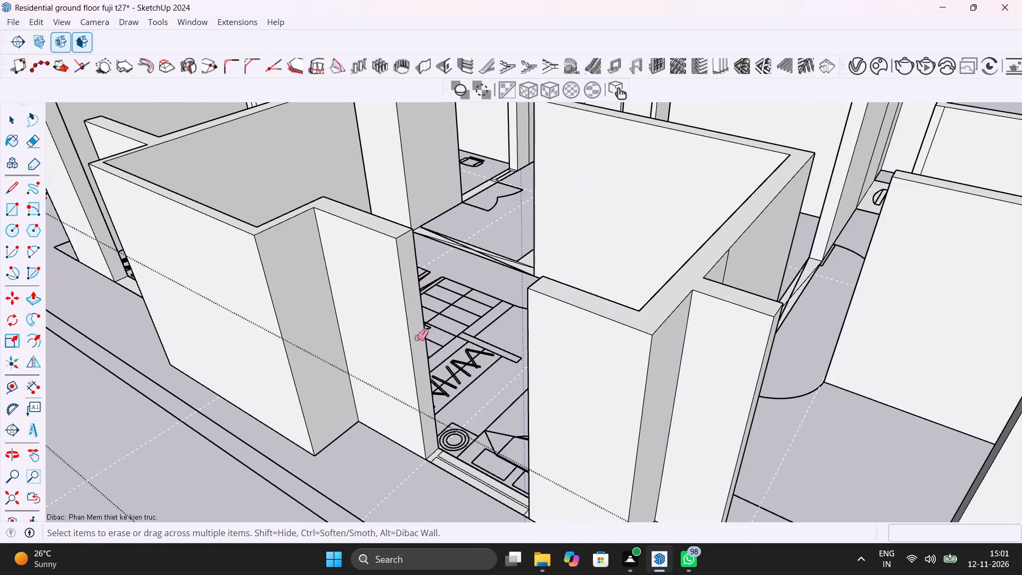
Save the model.
{"action": "scroll", "coordinate": [710, 434], "scroll_direction": "down", "scroll_amount": 1}
{"action": "middle_click_drag", "start_coordinate": [598, 408], "coordinate": [927, 434]}
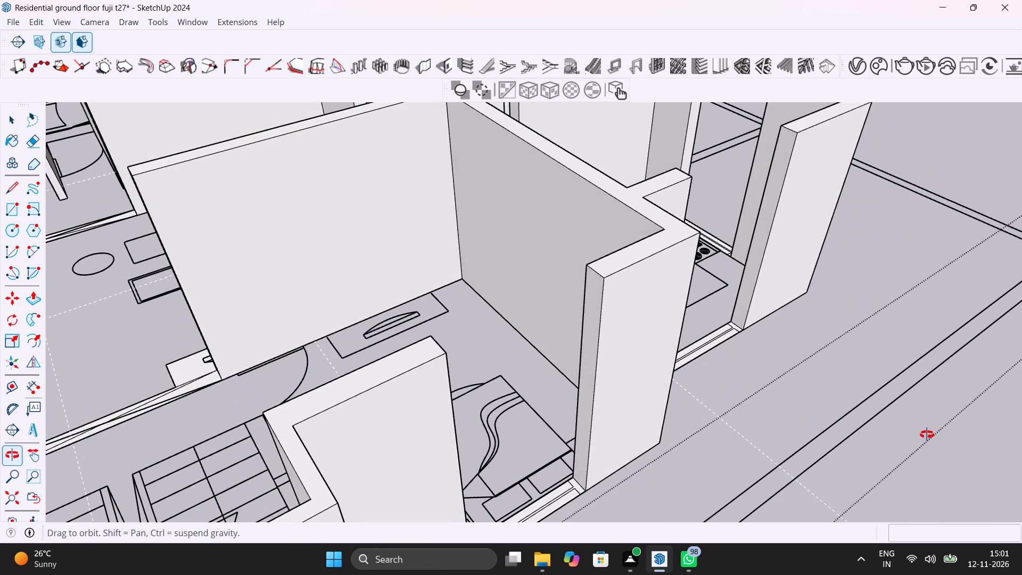
{"action": "middle_click_drag", "start_coordinate": [927, 434], "coordinate": [575, 406]}
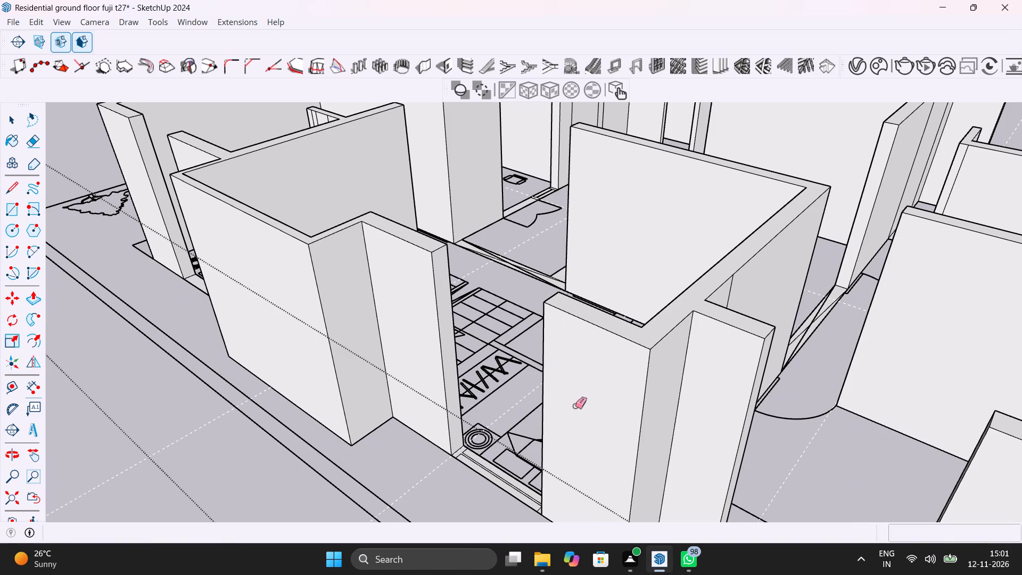
{"action": "key", "text": "space"}
{"action": "key", "text": "ctrl+s"}
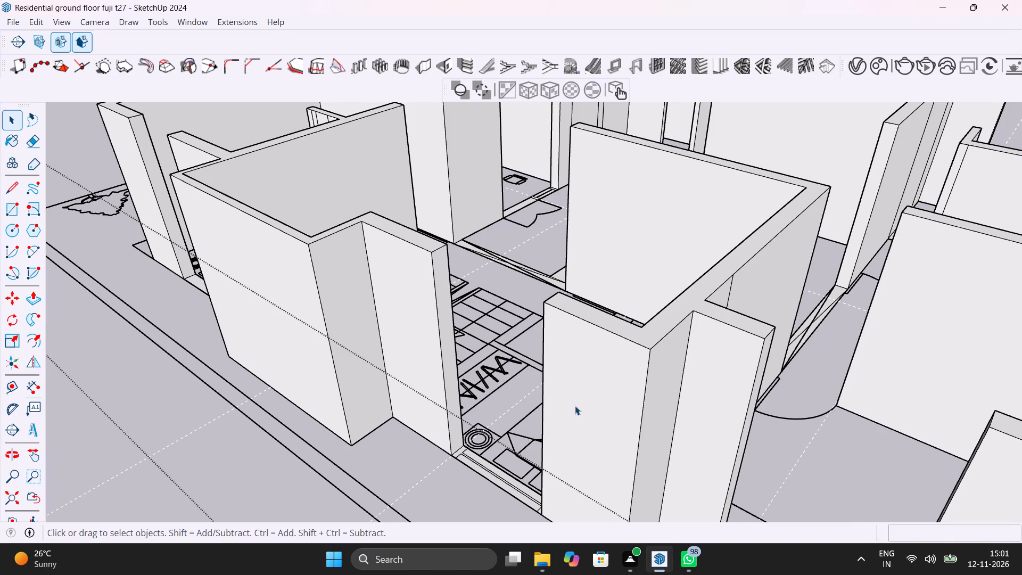
Dimension the width of the kitchen's outer window opening along the outside of its sill.
{"action": "scroll", "coordinate": [575, 406], "scroll_direction": "down", "scroll_amount": 9}
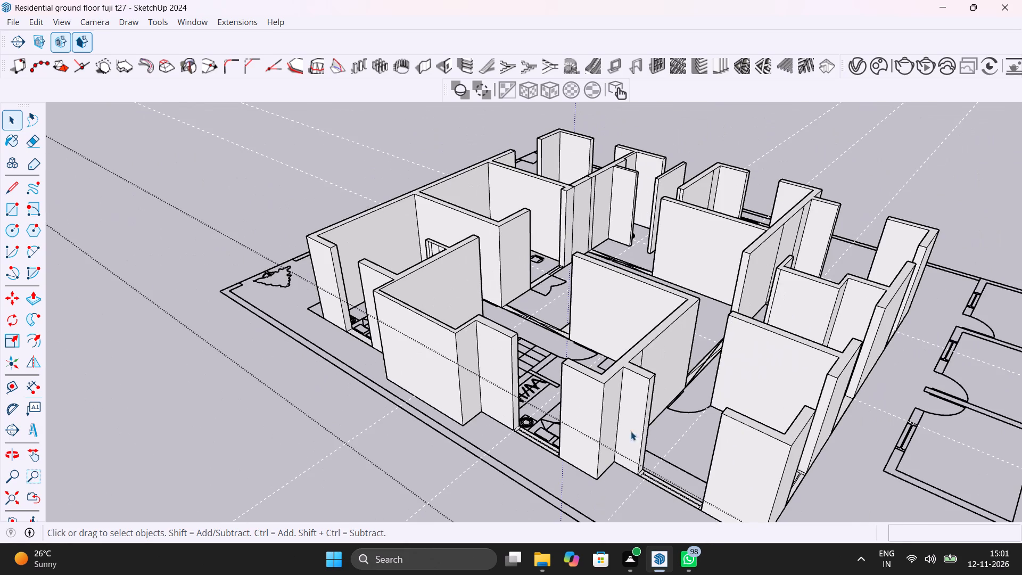
{"action": "middle_click_drag", "start_coordinate": [685, 443], "coordinate": [681, 374]}
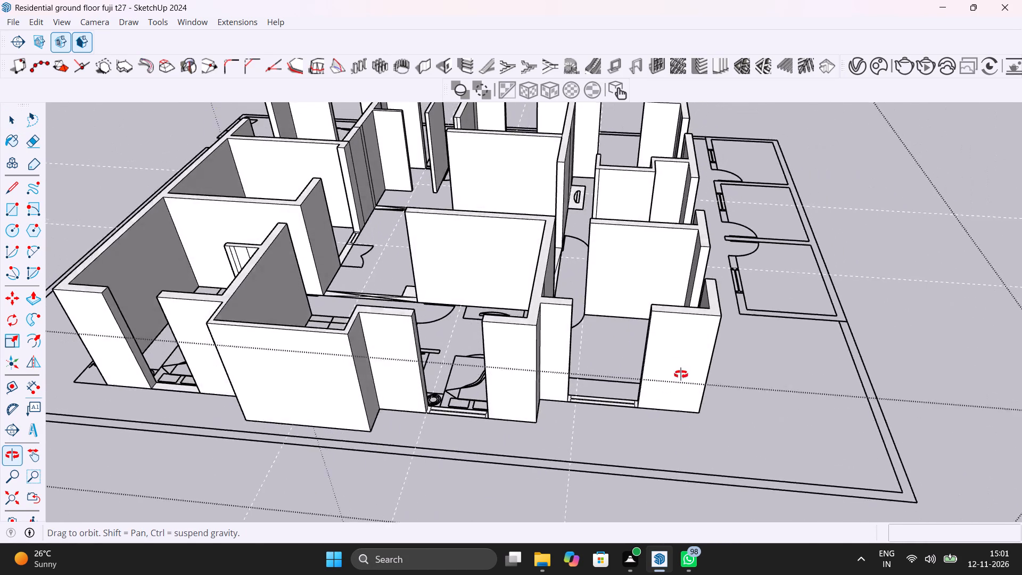
{"action": "middle_click_drag", "start_coordinate": [681, 374], "coordinate": [706, 355]}
{"action": "scroll", "coordinate": [615, 371], "scroll_direction": "up", "scroll_amount": 11}
{"action": "middle_click_drag", "start_coordinate": [634, 383], "coordinate": [523, 384], "text": "shift"}
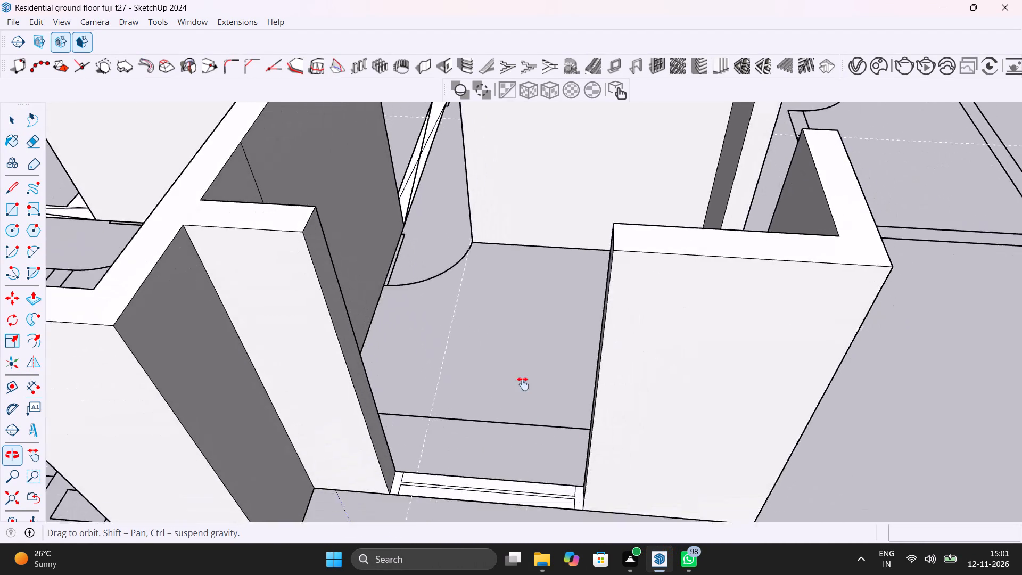
{"action": "middle_click_drag", "start_coordinate": [523, 384], "coordinate": [607, 374], "text": "shift"}
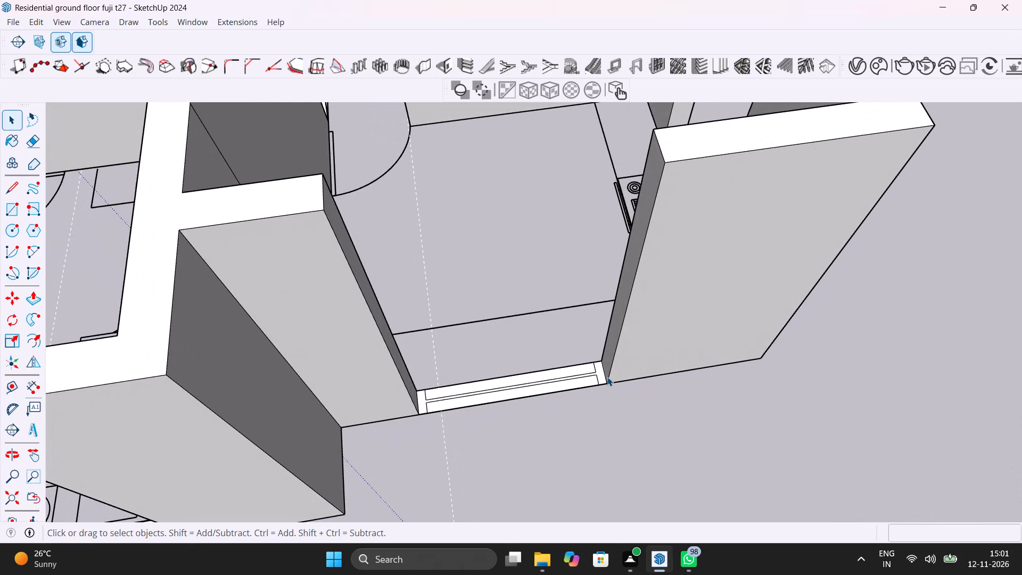
{"action": "scroll", "coordinate": [607, 377], "scroll_direction": "down", "scroll_amount": 2}
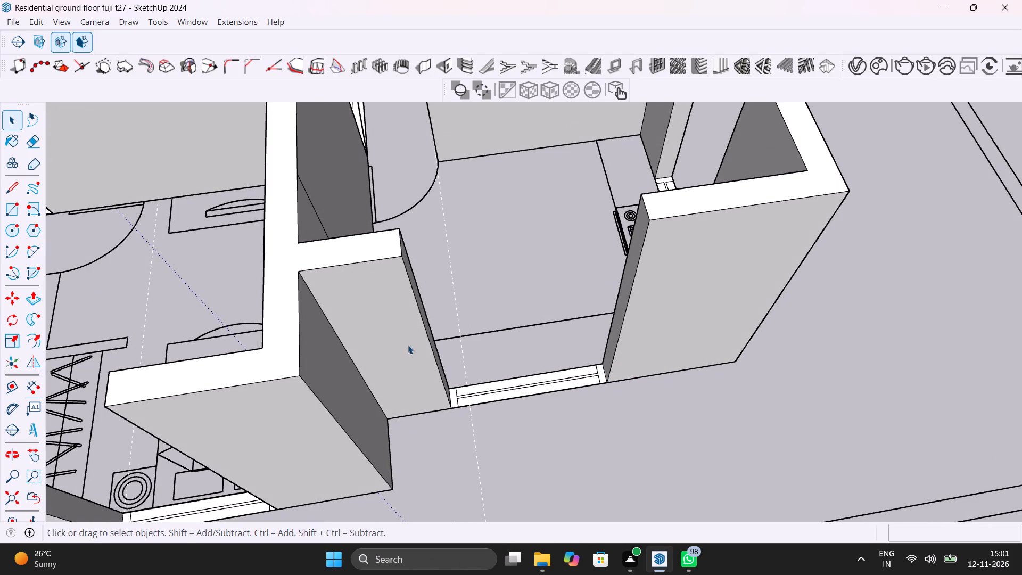
{"action": "left_click", "coordinate": [28, 387]}
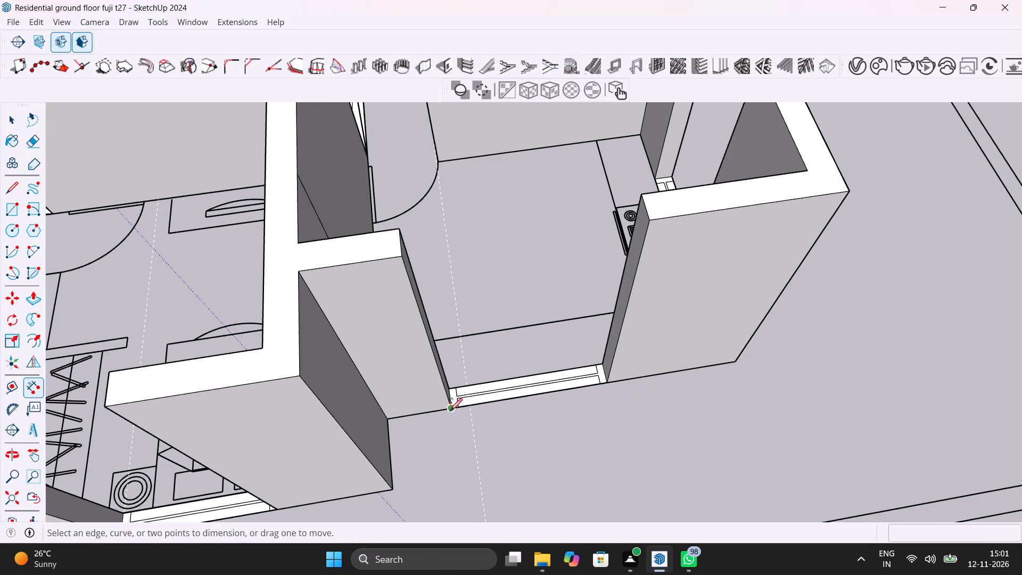
{"action": "left_click", "coordinate": [450, 410]}
{"action": "left_click", "coordinate": [608, 384]}
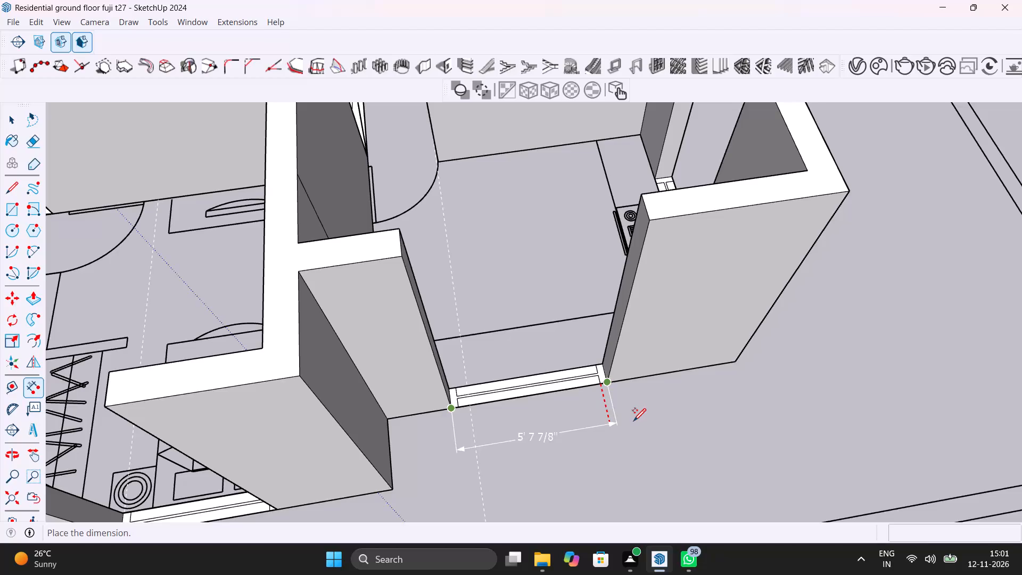
{"action": "left_click", "coordinate": [633, 420]}
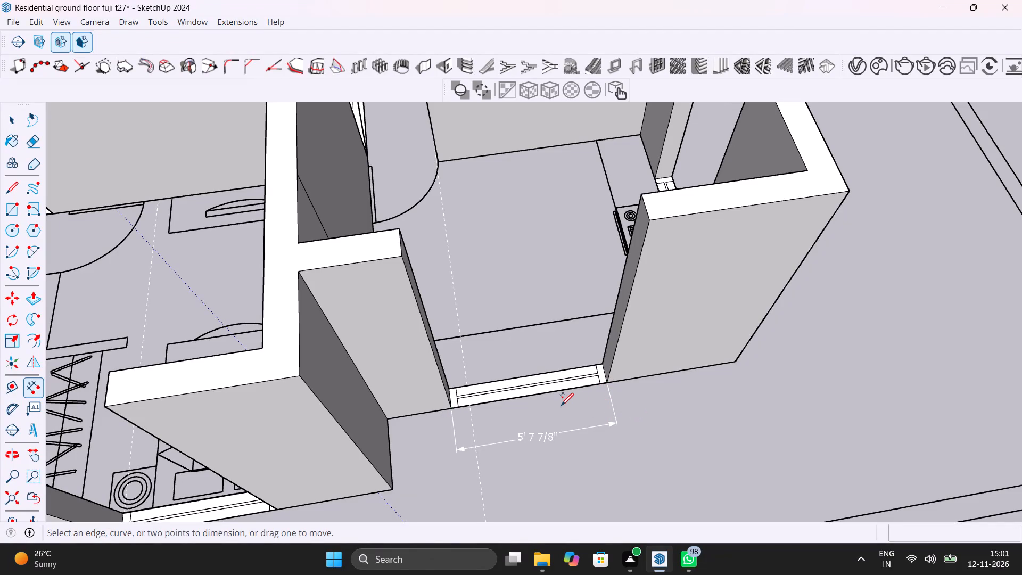
{"action": "key", "text": "Escape"}
Erase the inner window-frame lines on the sill of the kitchen's dimensioned outer window opening, leaving one plain sill face.
{"action": "scroll", "coordinate": [561, 405], "scroll_direction": "up", "scroll_amount": 5}
{"action": "key", "text": "space"}
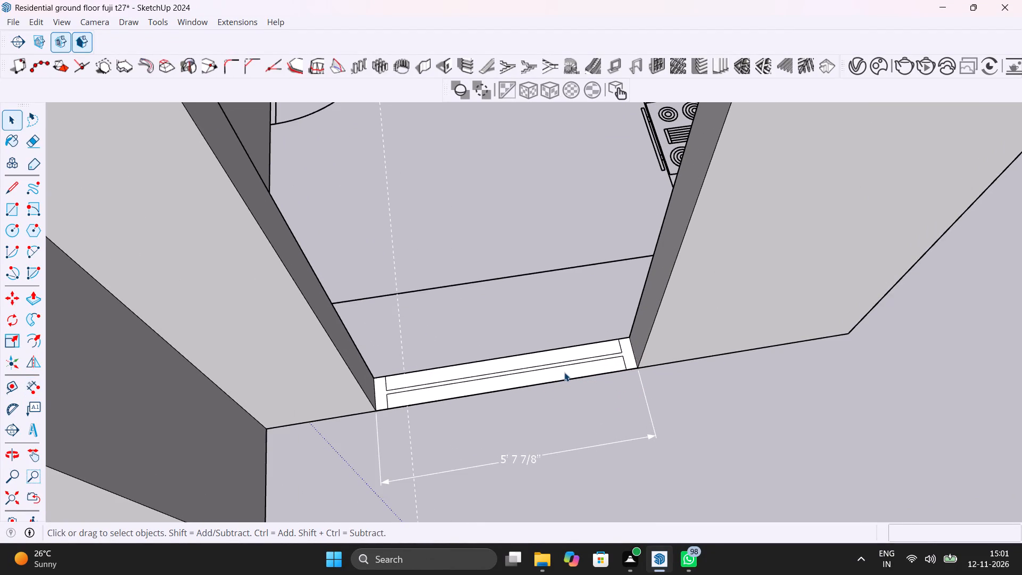
{"action": "scroll", "coordinate": [564, 372], "scroll_direction": "up", "scroll_amount": 1}
{"action": "left_click_drag", "start_coordinate": [567, 357], "coordinate": [567, 357]}
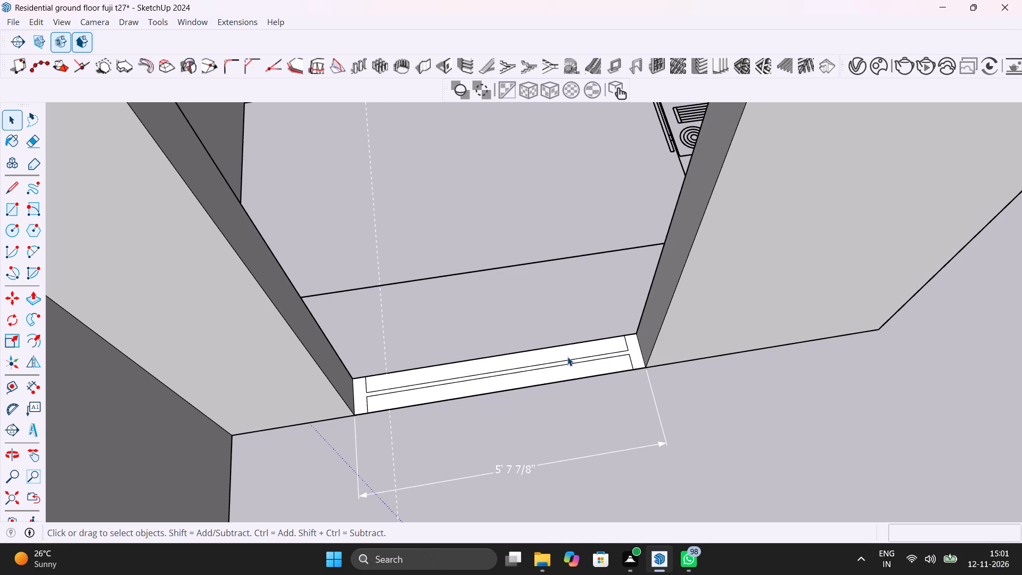
{"action": "left_click_drag", "start_coordinate": [567, 357], "coordinate": [570, 363]}
{"action": "double_click", "coordinate": [570, 363]}
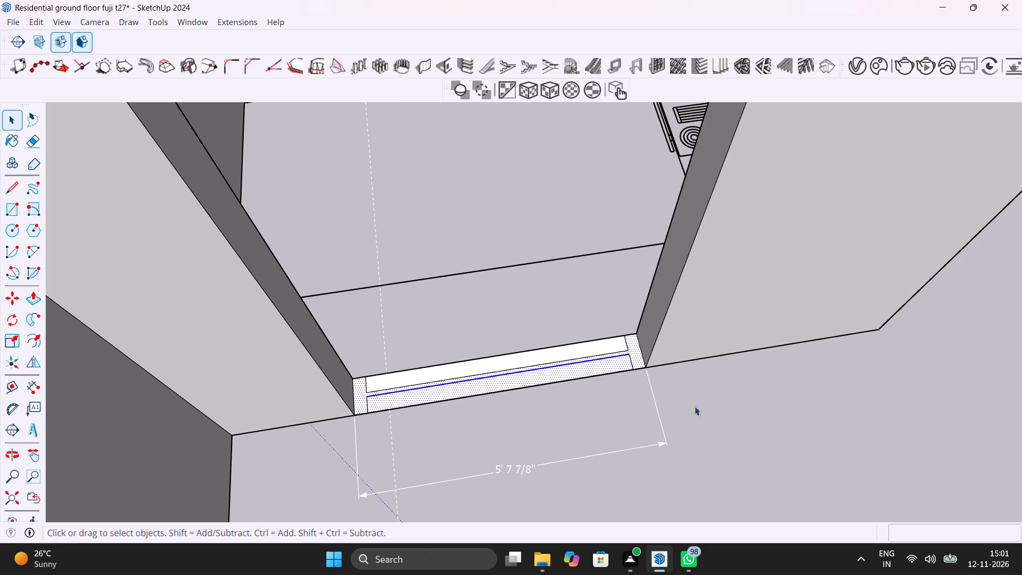
{"action": "left_click", "coordinate": [735, 400]}
{"action": "key", "text": "e"}
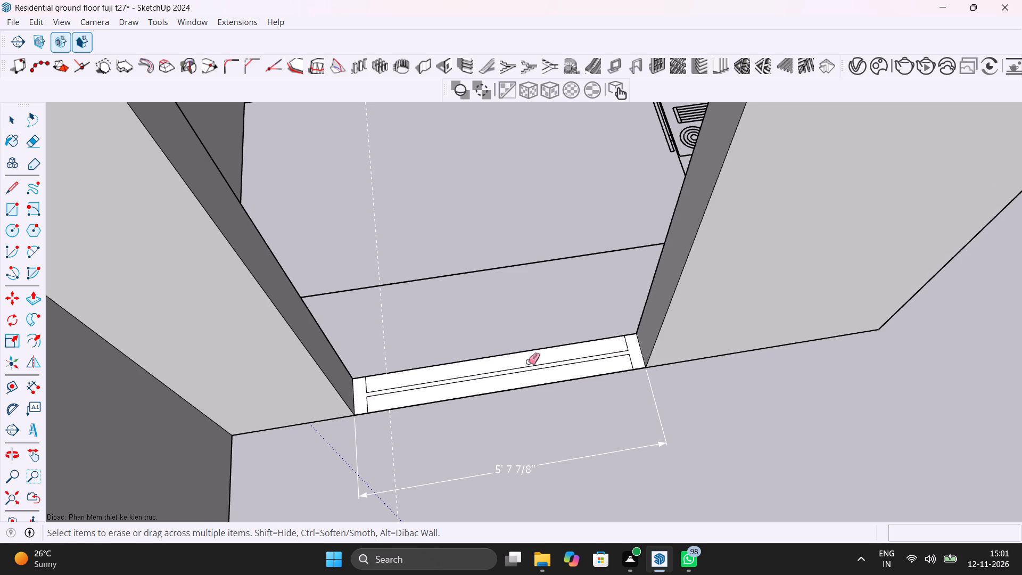
{"action": "left_click_drag", "start_coordinate": [528, 362], "coordinate": [532, 372]}
{"action": "left_click_drag", "start_coordinate": [622, 352], "coordinate": [628, 344]}
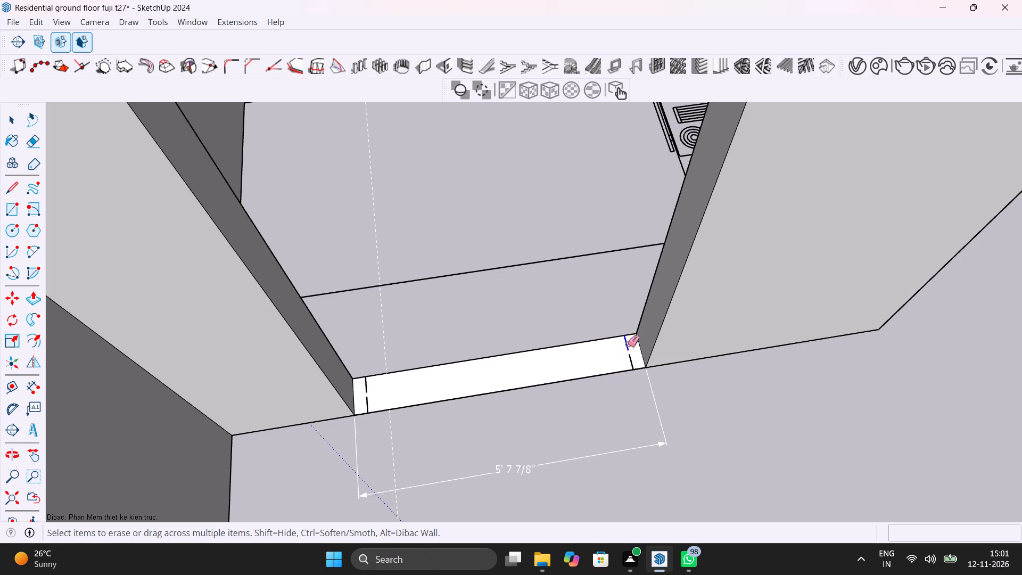
{"action": "left_click_drag", "start_coordinate": [628, 344], "coordinate": [628, 344]}
{"action": "left_click_drag", "start_coordinate": [630, 350], "coordinate": [632, 364]}
{"action": "left_click_drag", "start_coordinate": [371, 386], "coordinate": [370, 386]}
{"action": "left_click_drag", "start_coordinate": [370, 386], "coordinate": [367, 404]}
Narrow this kitchen window opening to 5' by pushing its stove-side jamb to a guide placed 5' from the opposite jamb.
{"action": "key", "text": "t"}
{"action": "left_click", "coordinate": [352, 395]}
{"action": "type", "text": "5'"}
{"action": "key", "text": "Return"}
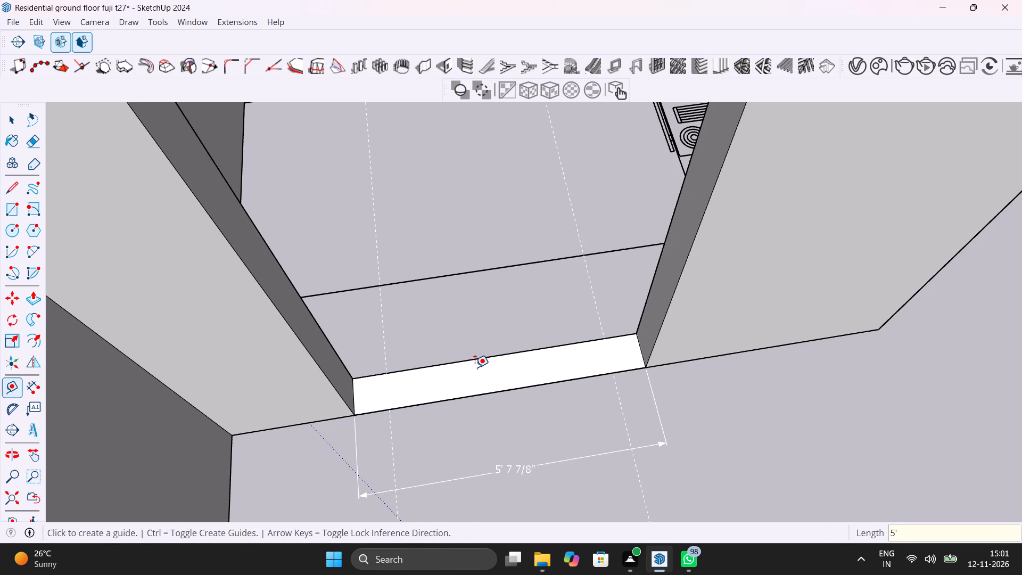
{"action": "key", "text": "space"}
{"action": "left_click", "coordinate": [657, 293]}
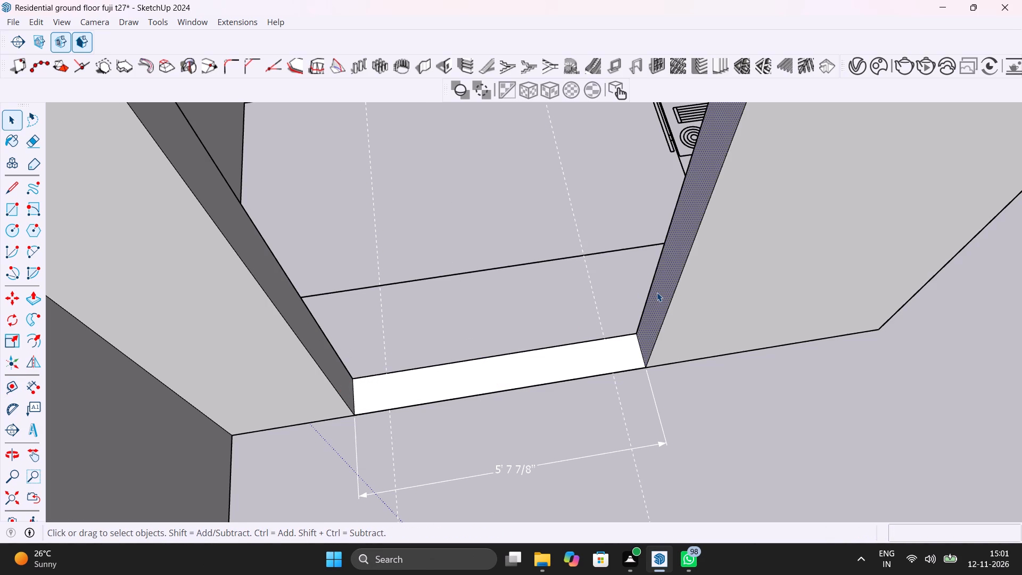
{"action": "key", "text": "p"}
{"action": "left_click", "coordinate": [657, 292]}
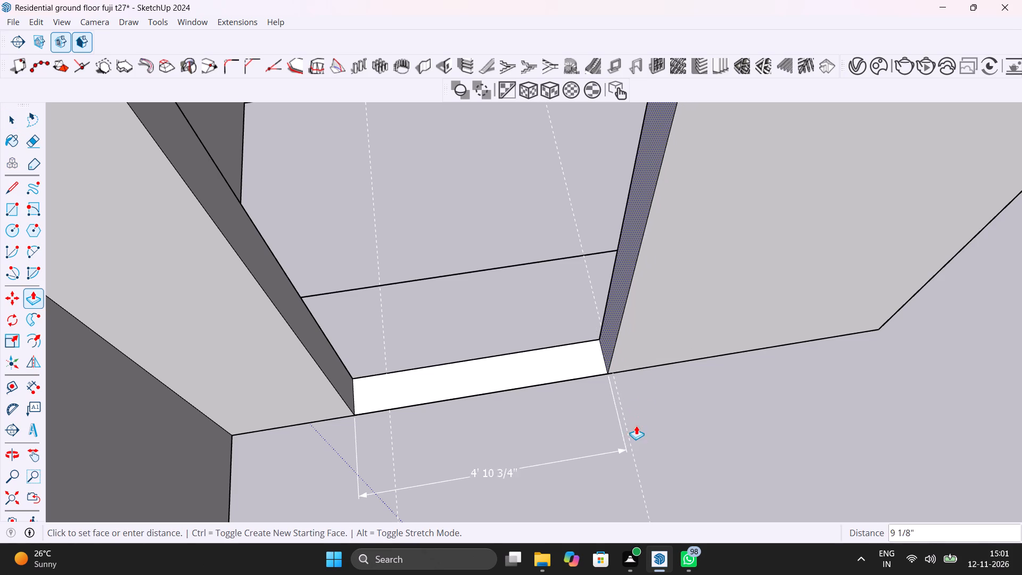
{"action": "left_click", "coordinate": [634, 453]}
{"action": "scroll", "coordinate": [521, 412], "scroll_direction": "down", "scroll_amount": 5}
{"action": "key", "text": "space"}
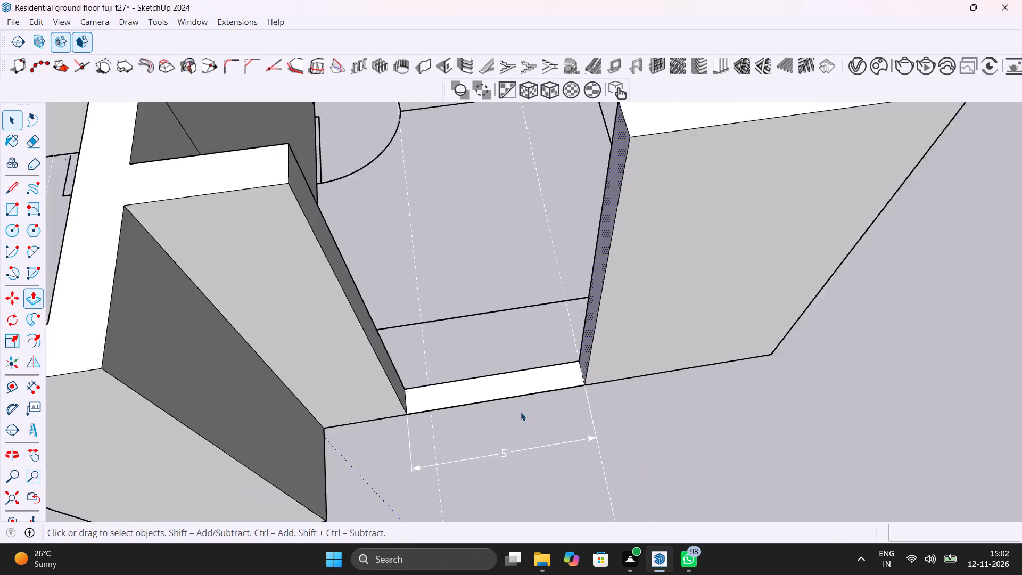
Dimension the width of the kitchen window opening behind the stove along the outside of its sill.
{"action": "scroll", "coordinate": [521, 412], "scroll_direction": "down", "scroll_amount": 2}
{"action": "middle_click_drag", "start_coordinate": [616, 424], "coordinate": [116, 448]}
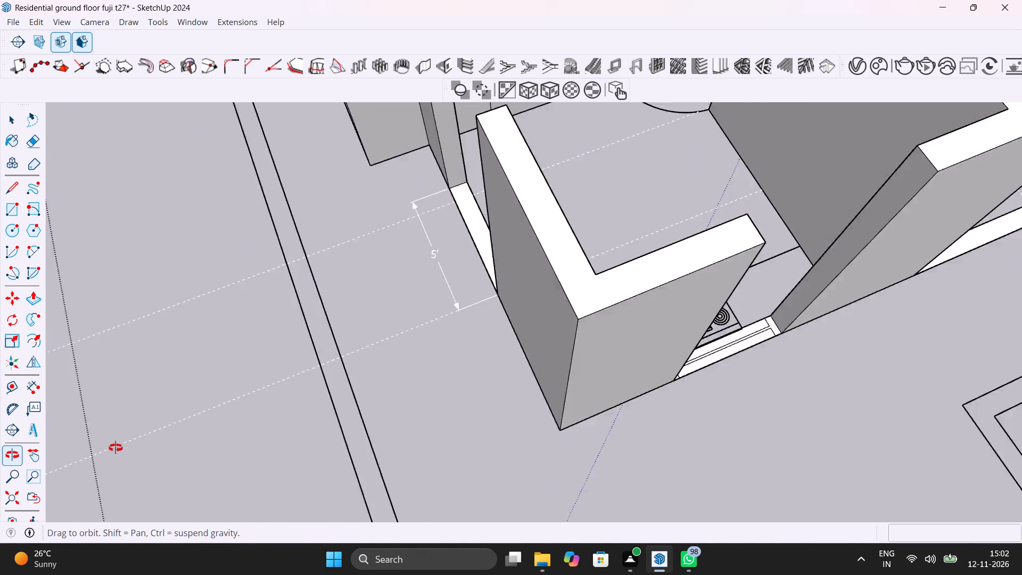
{"action": "middle_click_drag", "start_coordinate": [116, 448], "coordinate": [1, 440]}
{"action": "scroll", "coordinate": [732, 458], "scroll_direction": "up", "scroll_amount": 3}
{"action": "middle_click_drag", "start_coordinate": [733, 459], "coordinate": [479, 346], "text": "shift"}
{"action": "left_click", "coordinate": [32, 389]}
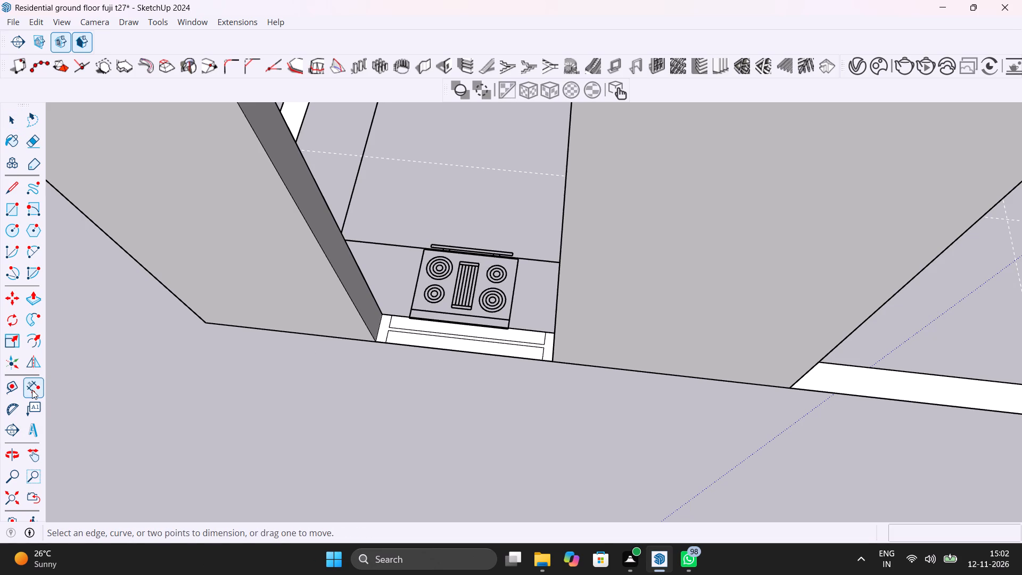
{"action": "left_click", "coordinate": [374, 342]}
{"action": "left_click", "coordinate": [554, 358]}
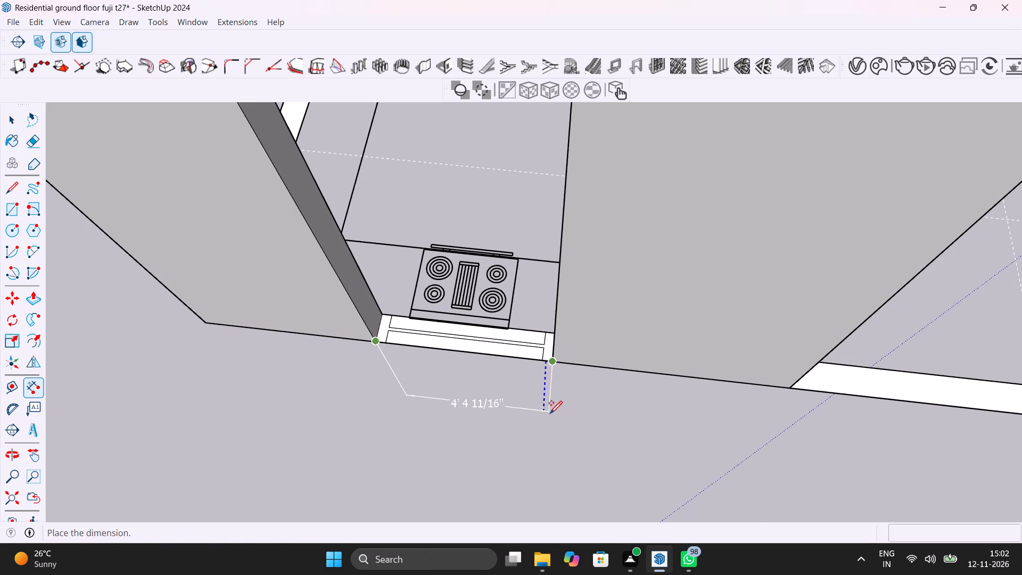
{"action": "key", "text": "Escape"}
{"action": "middle_click_drag", "start_coordinate": [497, 400], "coordinate": [515, 357]}
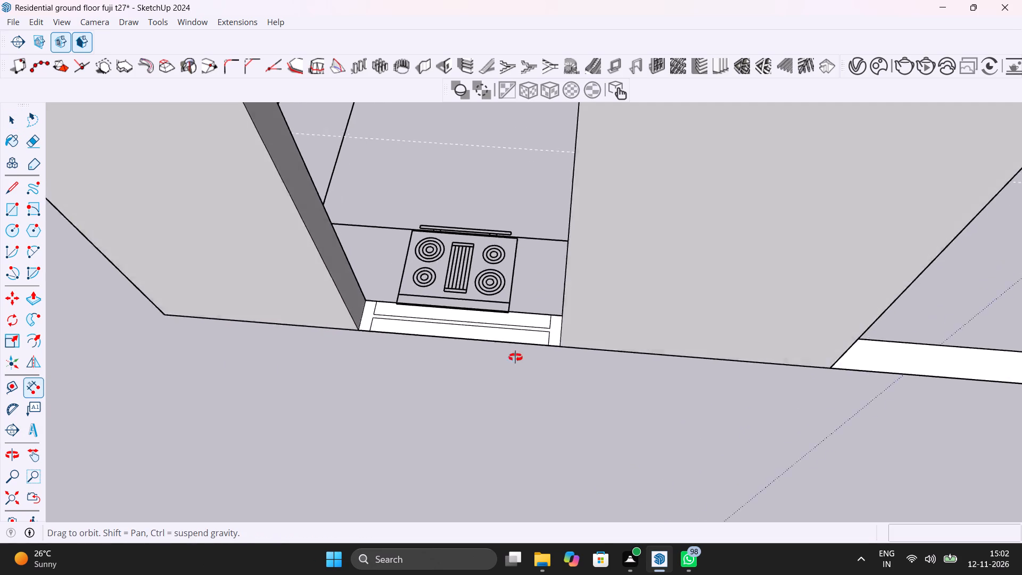
{"action": "middle_click_drag", "start_coordinate": [515, 357], "coordinate": [584, 331]}
{"action": "scroll", "coordinate": [587, 334], "scroll_direction": "down", "scroll_amount": 6}
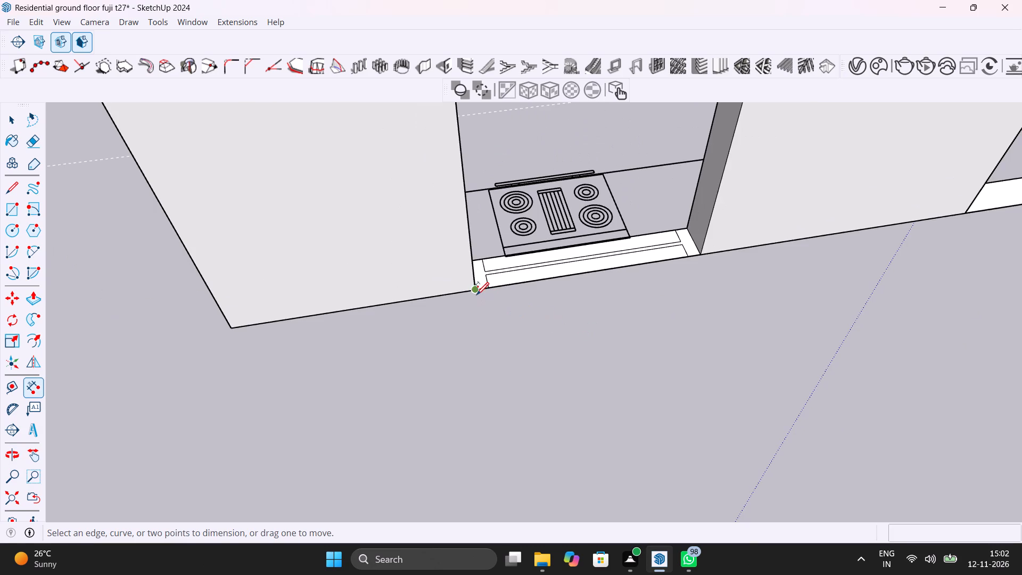
{"action": "left_click", "coordinate": [476, 291]}
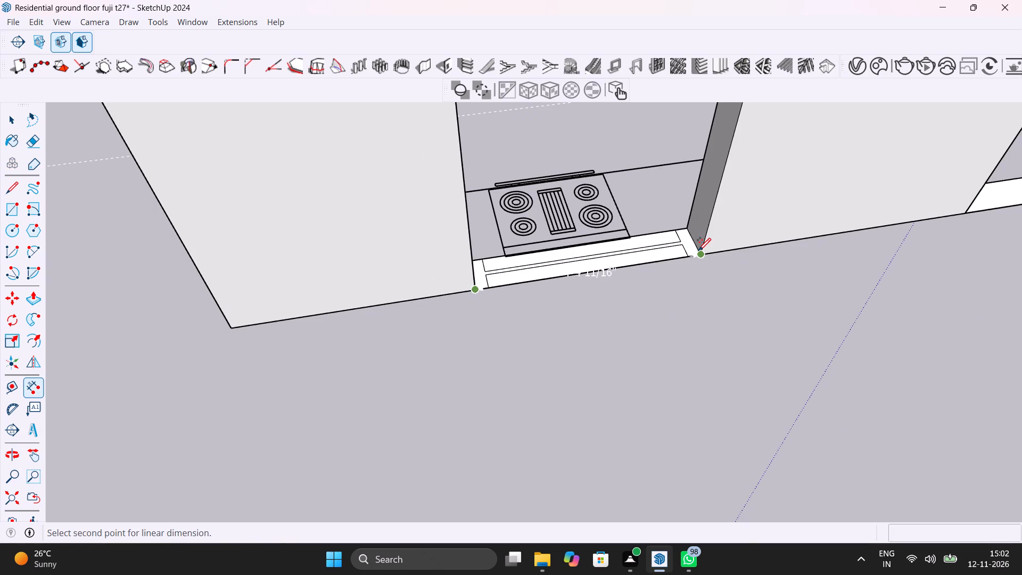
{"action": "left_click", "coordinate": [698, 250]}
{"action": "left_click", "coordinate": [714, 281]}
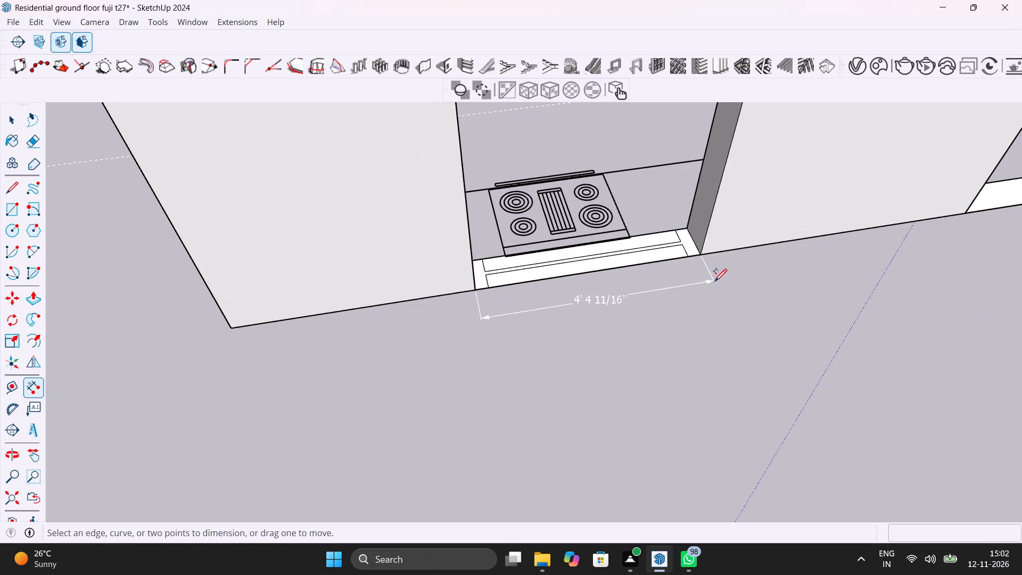
Erase the inner window-frame lines on the sill of the opening behind the stove.
{"action": "key", "text": "space"}
{"action": "scroll", "coordinate": [613, 254], "scroll_direction": "up", "scroll_amount": 4}
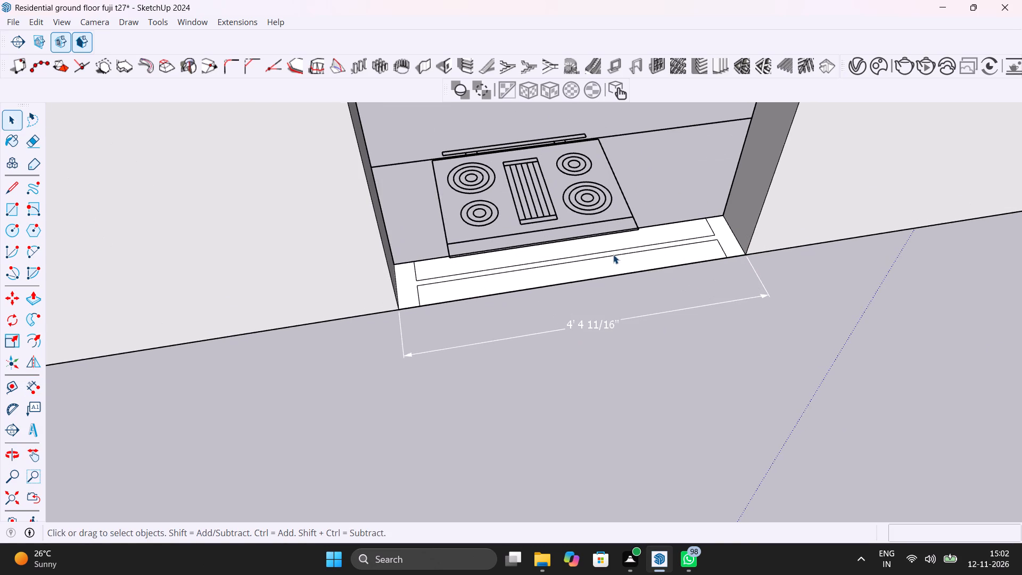
{"action": "key", "text": "e"}
{"action": "left_click", "coordinate": [613, 254]}
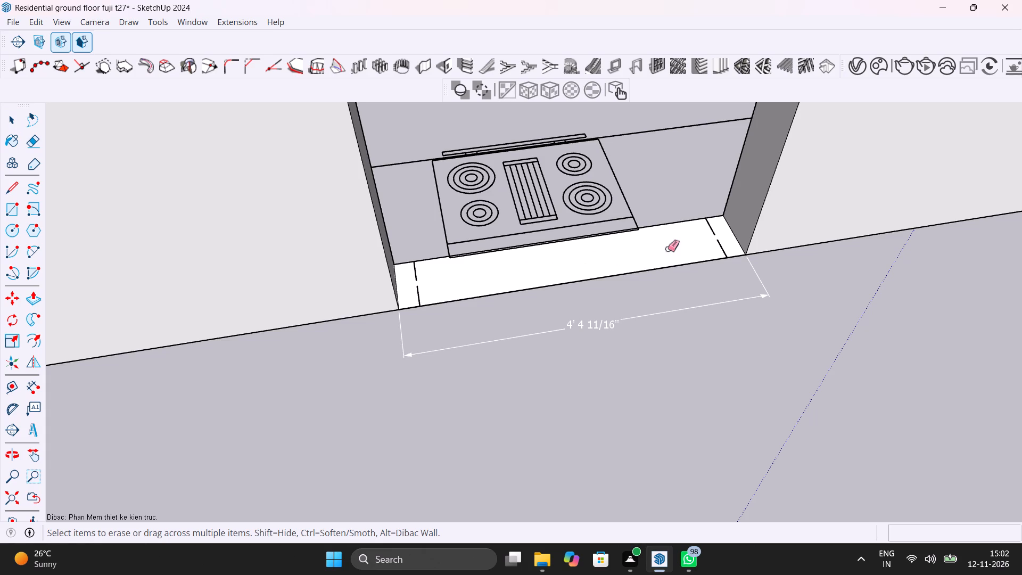
{"action": "left_click_drag", "start_coordinate": [696, 246], "coordinate": [712, 228]}
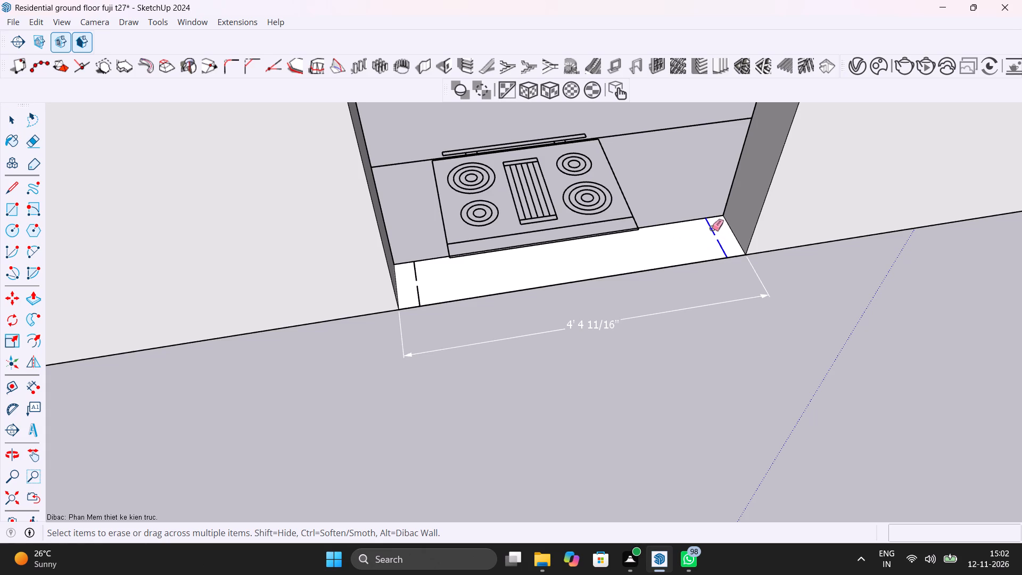
{"action": "left_click_drag", "start_coordinate": [712, 228], "coordinate": [711, 228]}
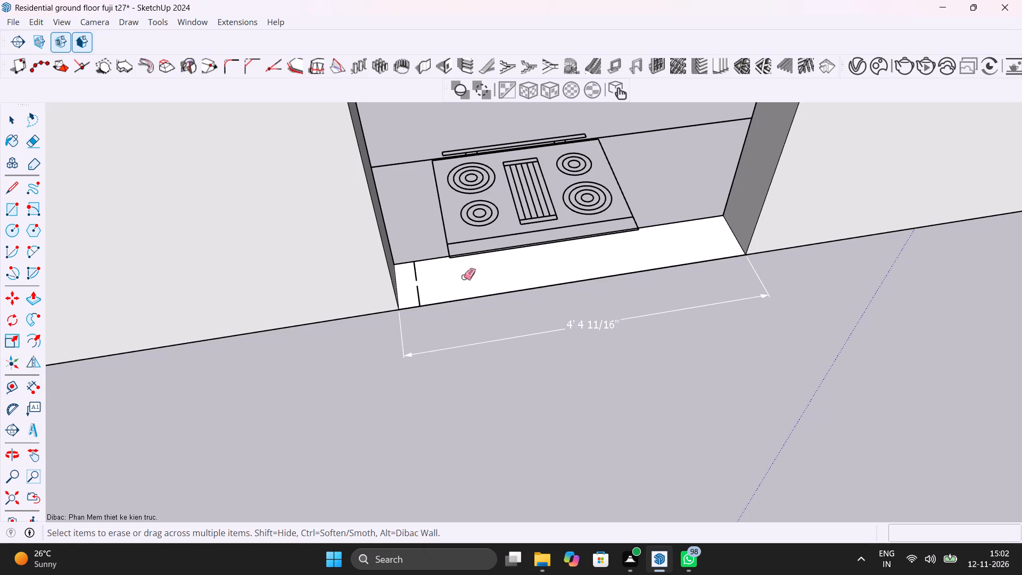
{"action": "left_click_drag", "start_coordinate": [418, 293], "coordinate": [423, 271]}
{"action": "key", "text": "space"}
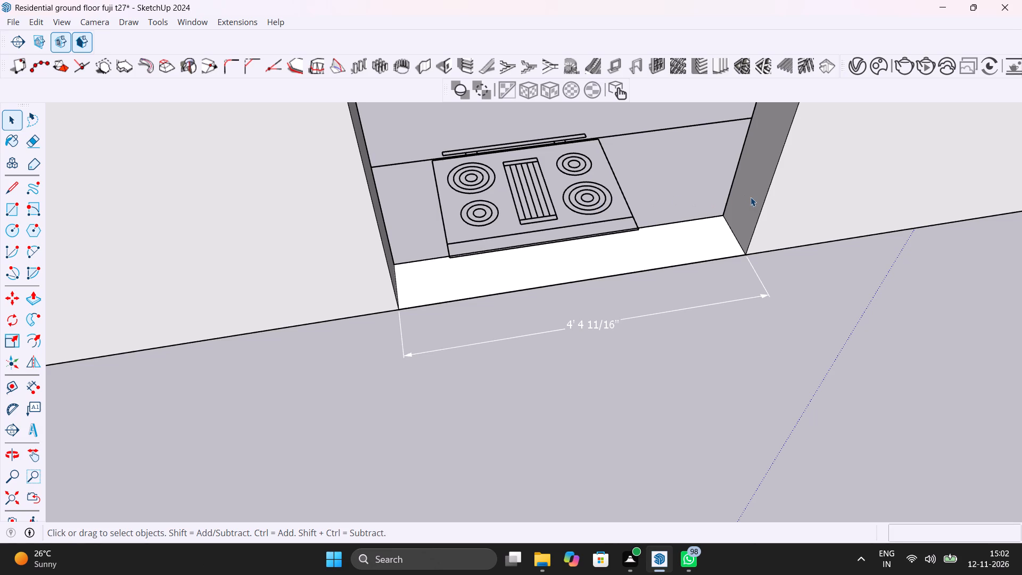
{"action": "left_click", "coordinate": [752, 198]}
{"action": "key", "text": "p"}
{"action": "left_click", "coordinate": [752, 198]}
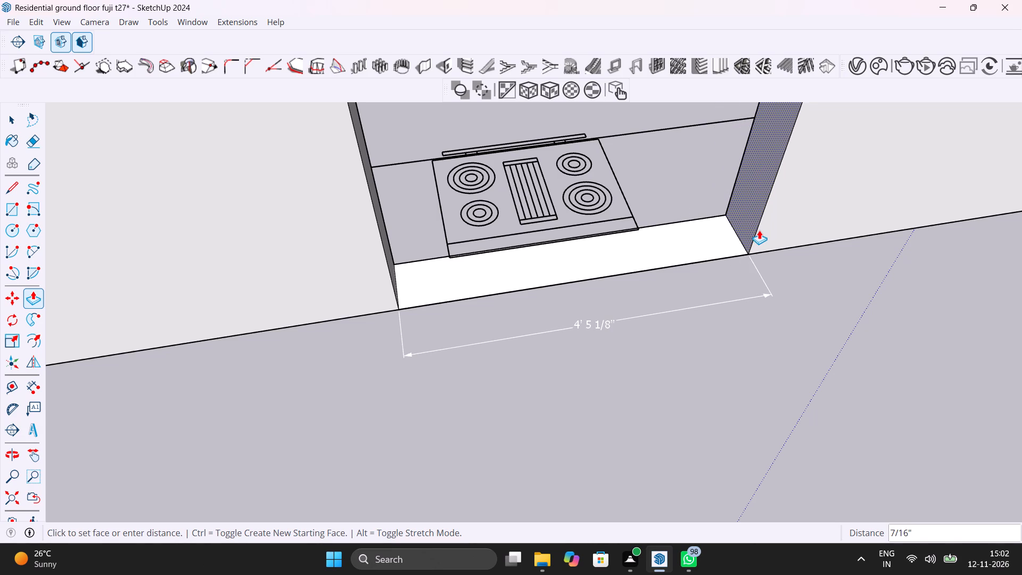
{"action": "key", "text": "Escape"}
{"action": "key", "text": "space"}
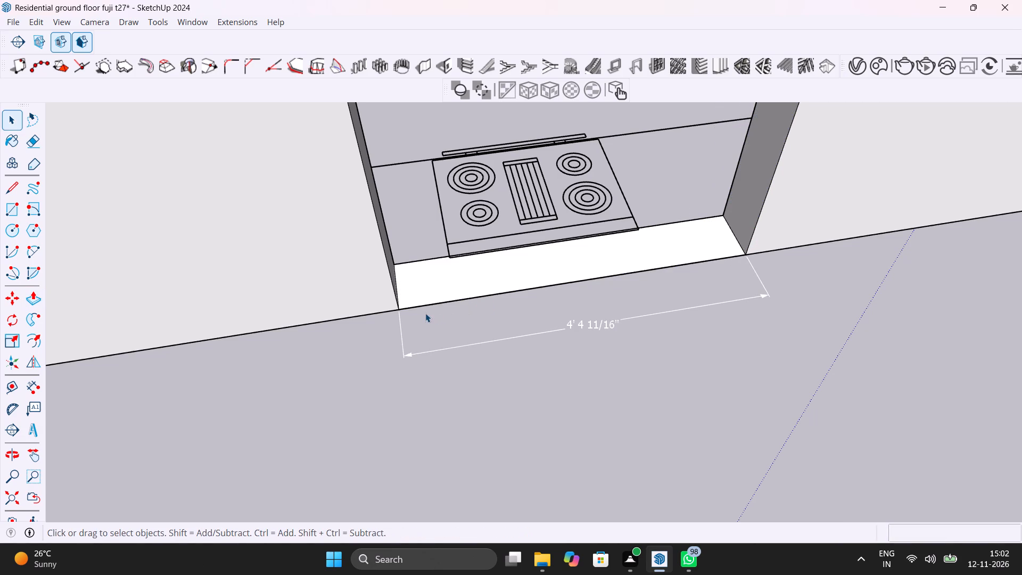
Narrow the opening behind the stove to 4' by pushing its dining-side jamb to a guide placed 4' from the opposite jamb.
{"action": "key", "text": "t"}
{"action": "left_click", "coordinate": [399, 284]}
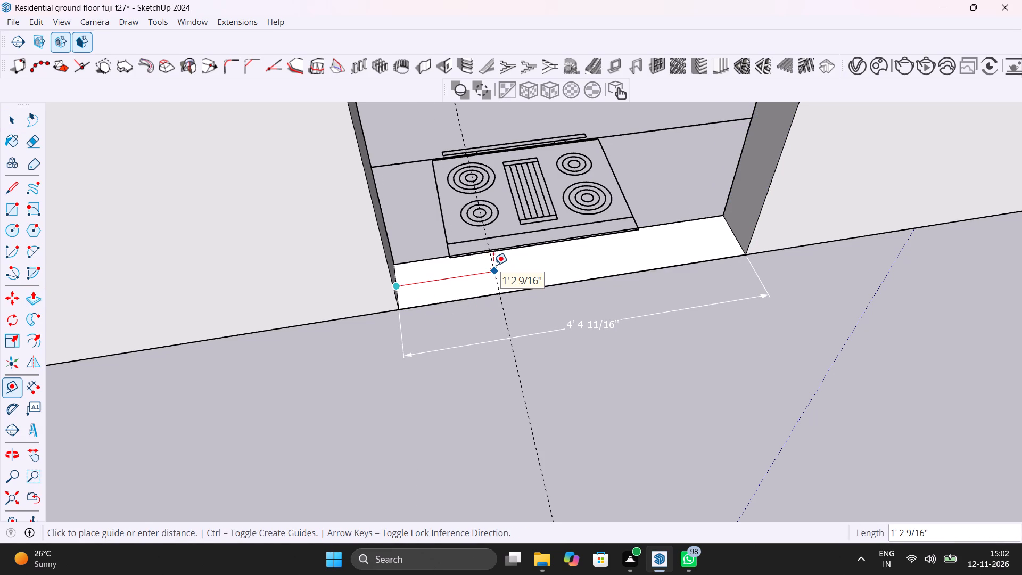
{"action": "type", "text": "4'"}
{"action": "key", "text": "Return"}
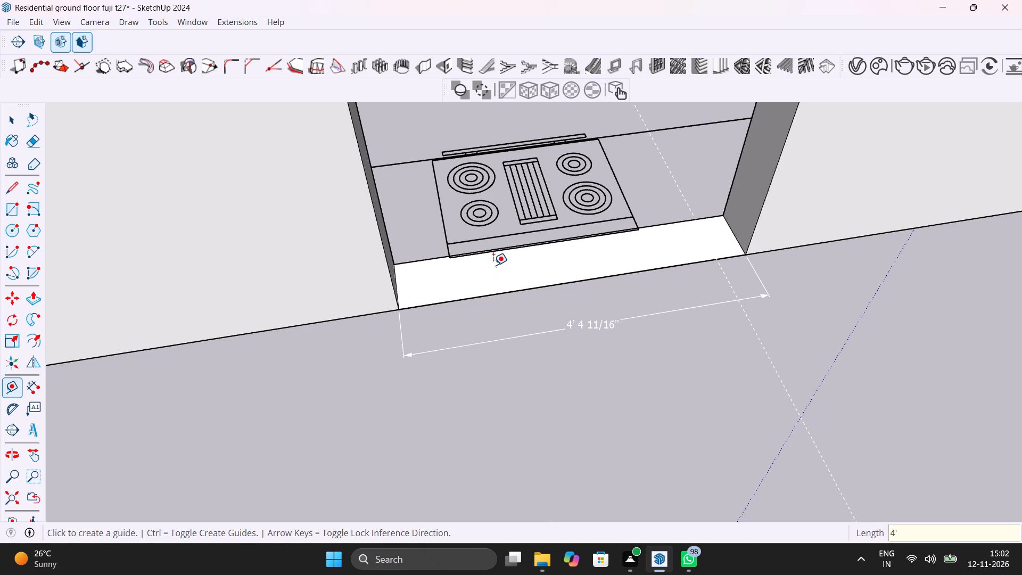
{"action": "key", "text": "space"}
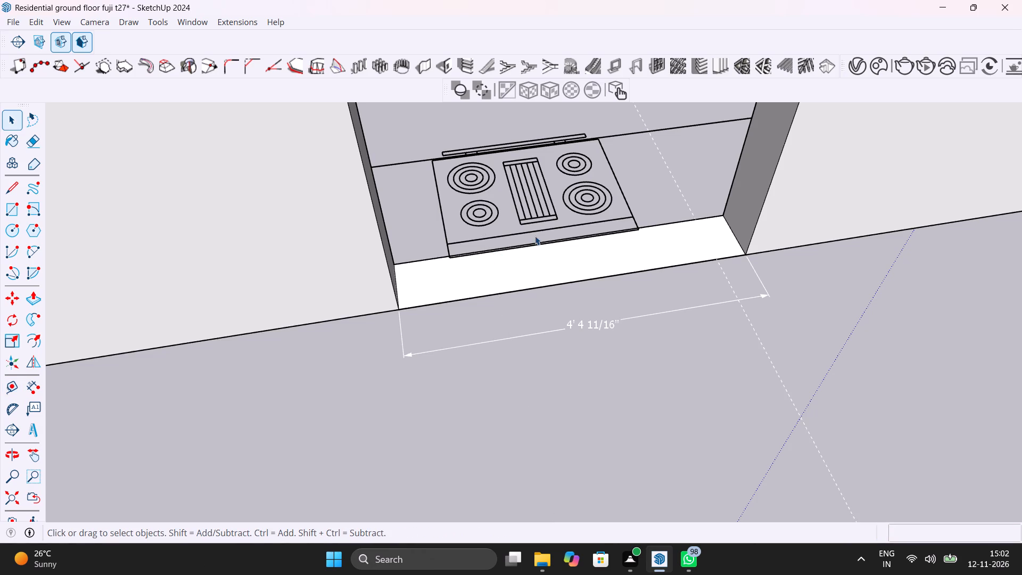
{"action": "left_click", "coordinate": [752, 201]}
{"action": "key", "text": "p"}
{"action": "left_click", "coordinate": [752, 201]}
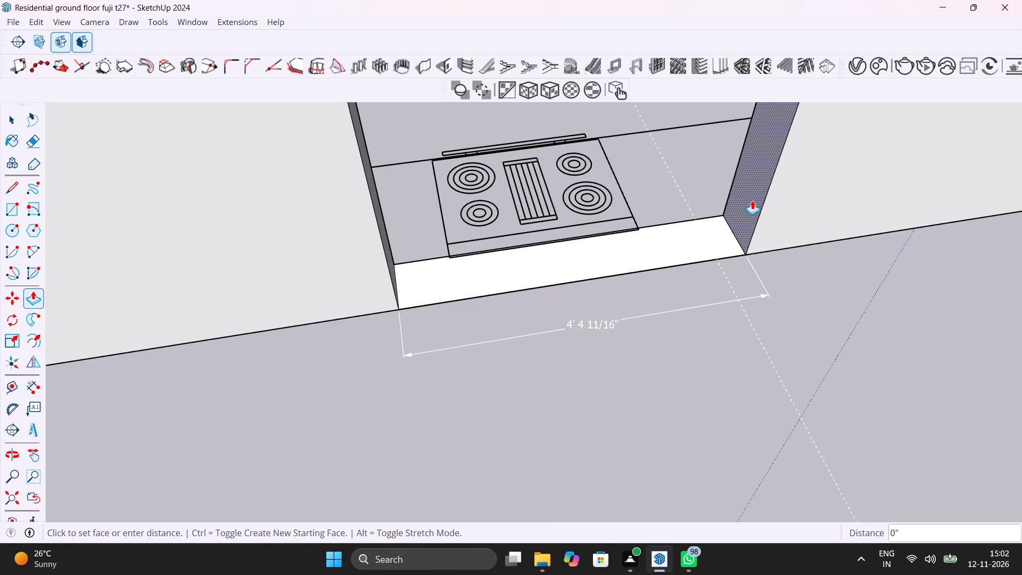
{"action": "left_click", "coordinate": [762, 342]}
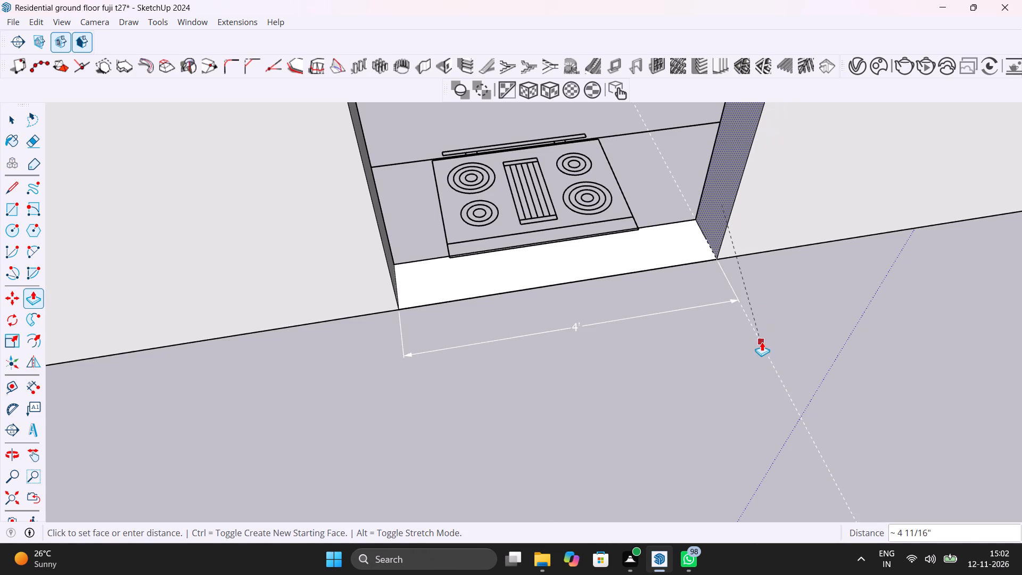
{"action": "key", "text": "space"}
Save the model.
{"action": "scroll", "coordinate": [699, 343], "scroll_direction": "down", "scroll_amount": 13}
{"action": "middle_click_drag", "start_coordinate": [697, 333], "coordinate": [276, 316], "text": "shift"}
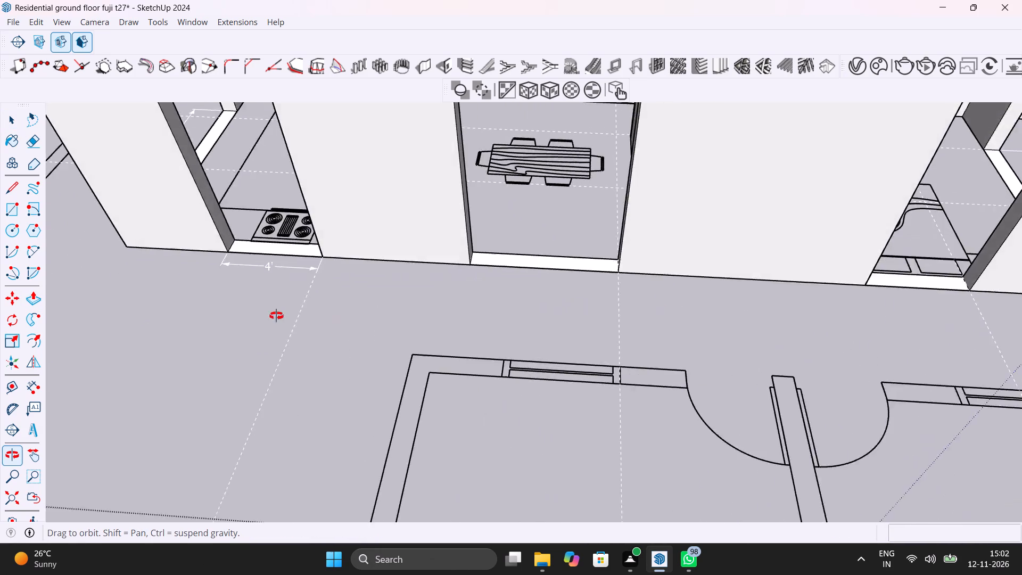
{"action": "middle_click_drag", "start_coordinate": [276, 316], "coordinate": [348, 445], "text": "shift"}
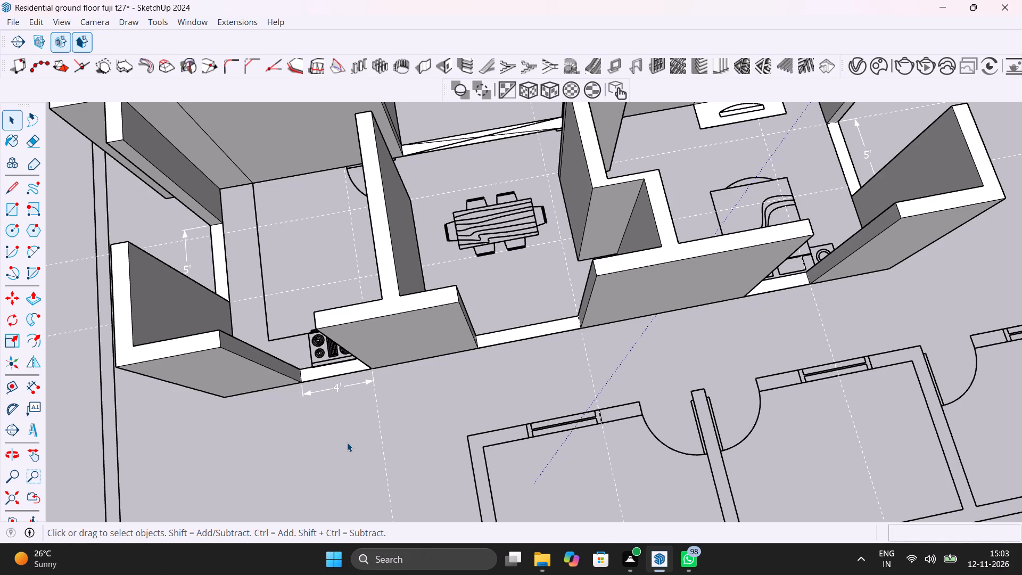
{"action": "key", "text": "ctrl+s"}
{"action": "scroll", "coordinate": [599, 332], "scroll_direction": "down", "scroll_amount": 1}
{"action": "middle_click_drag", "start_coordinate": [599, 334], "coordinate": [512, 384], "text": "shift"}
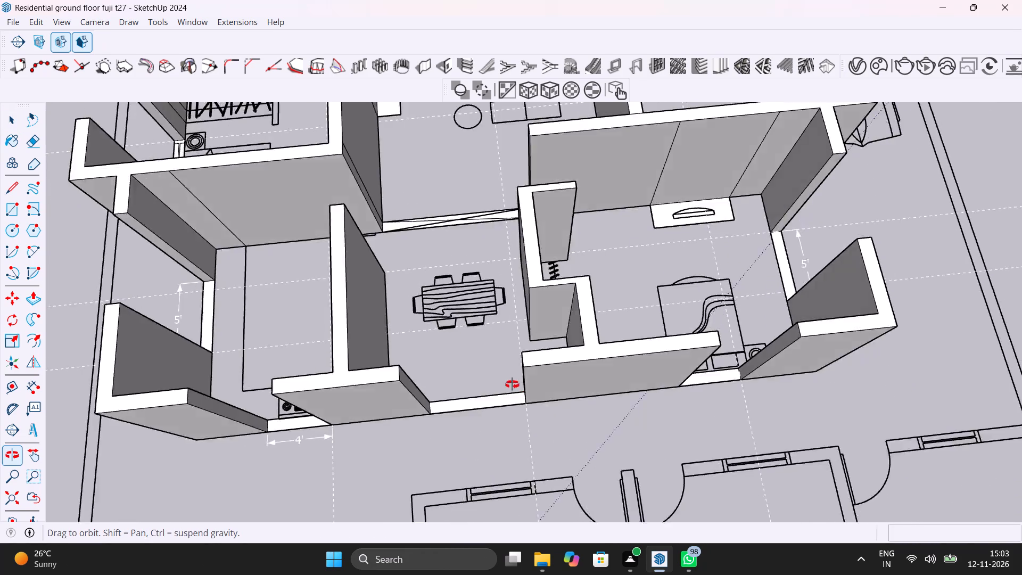
Erase the two stray vertical lines on the bedroom wall face above the TV unit, in the bedroom beside the dining area.
{"action": "middle_click_drag", "start_coordinate": [512, 384], "coordinate": [365, 325], "text": "shift"}
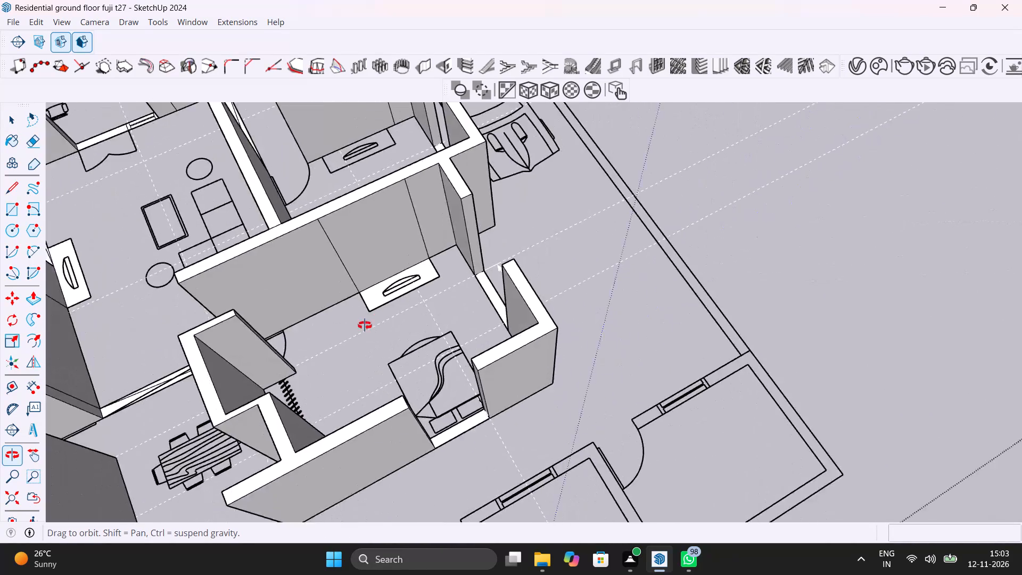
{"action": "middle_click_drag", "start_coordinate": [365, 325], "coordinate": [467, 358], "text": "shift"}
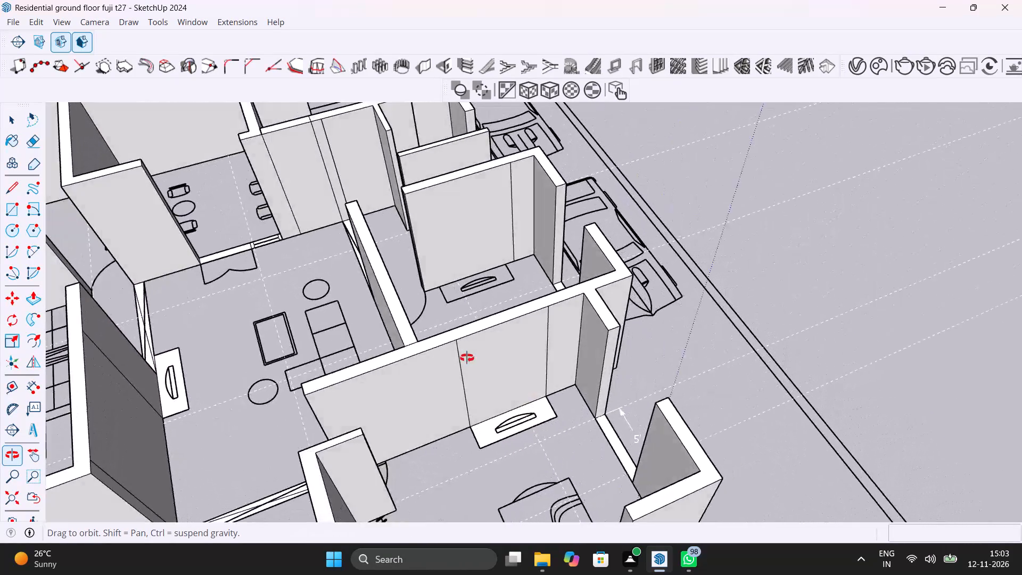
{"action": "middle_click_drag", "start_coordinate": [467, 358], "coordinate": [393, 341], "text": "shift"}
{"action": "key", "text": "e"}
{"action": "left_click_drag", "start_coordinate": [393, 341], "coordinate": [397, 341]}
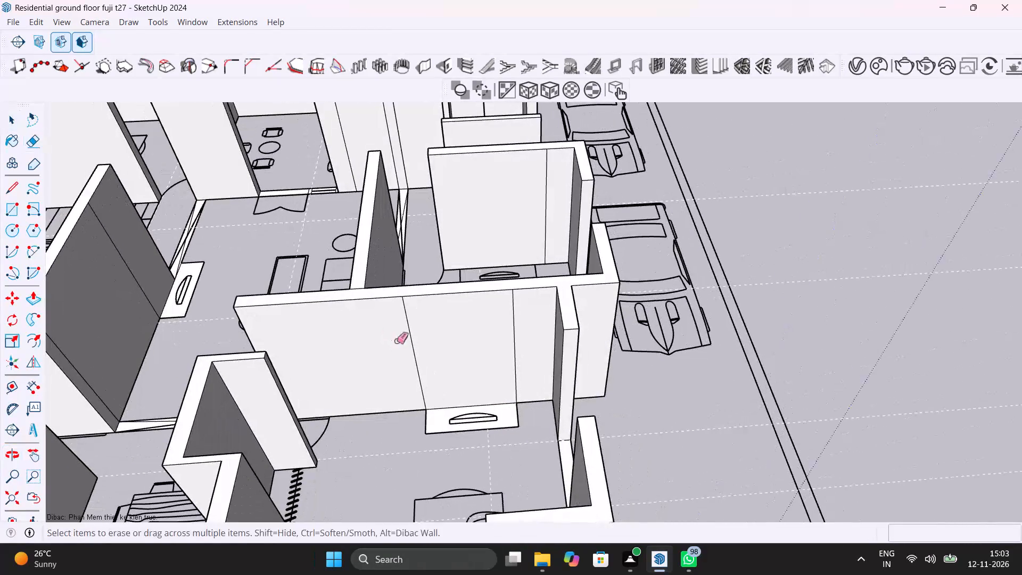
{"action": "left_click_drag", "start_coordinate": [397, 341], "coordinate": [522, 336]}
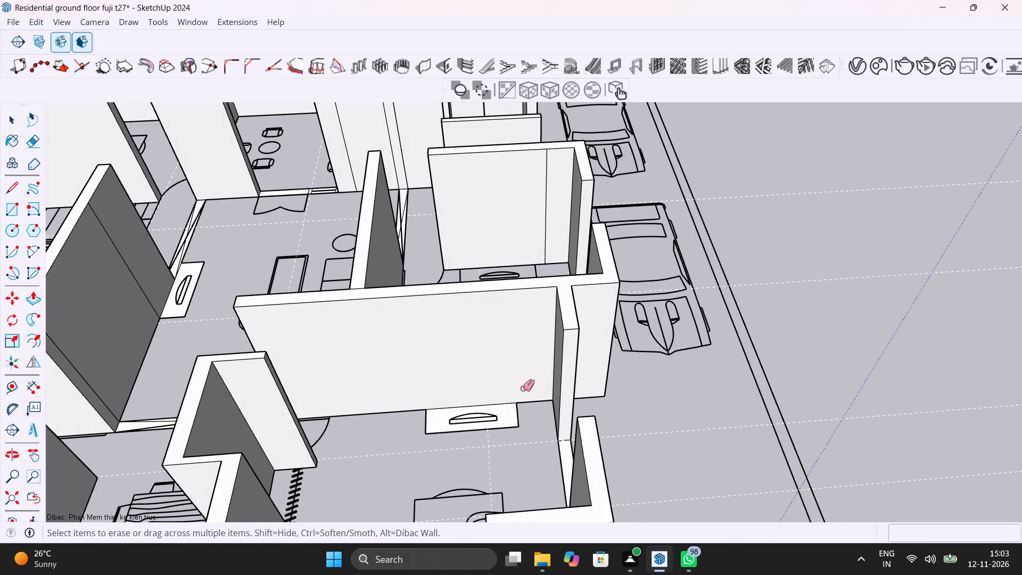
{"action": "middle_click_drag", "start_coordinate": [523, 387], "coordinate": [535, 336], "text": "shift"}
Save the model.
{"action": "key", "text": "ctrl+s"}
Erase the stray vertical line on the kitchen side of the wall shared with the bedroom by the staircase.
{"action": "scroll", "coordinate": [382, 336], "scroll_direction": "down", "scroll_amount": 5}
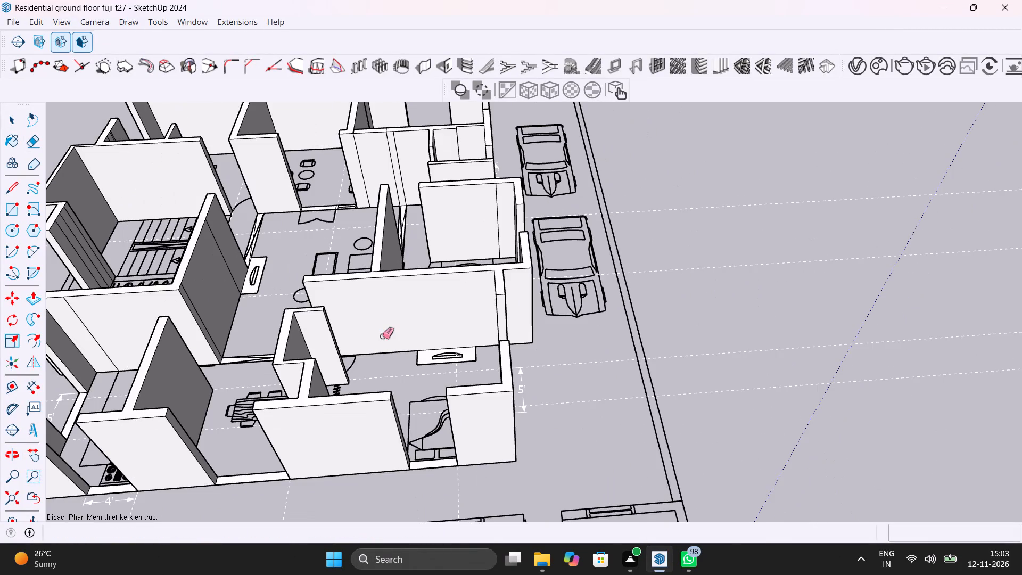
{"action": "middle_click_drag", "start_coordinate": [399, 417], "coordinate": [615, 353], "text": "shift"}
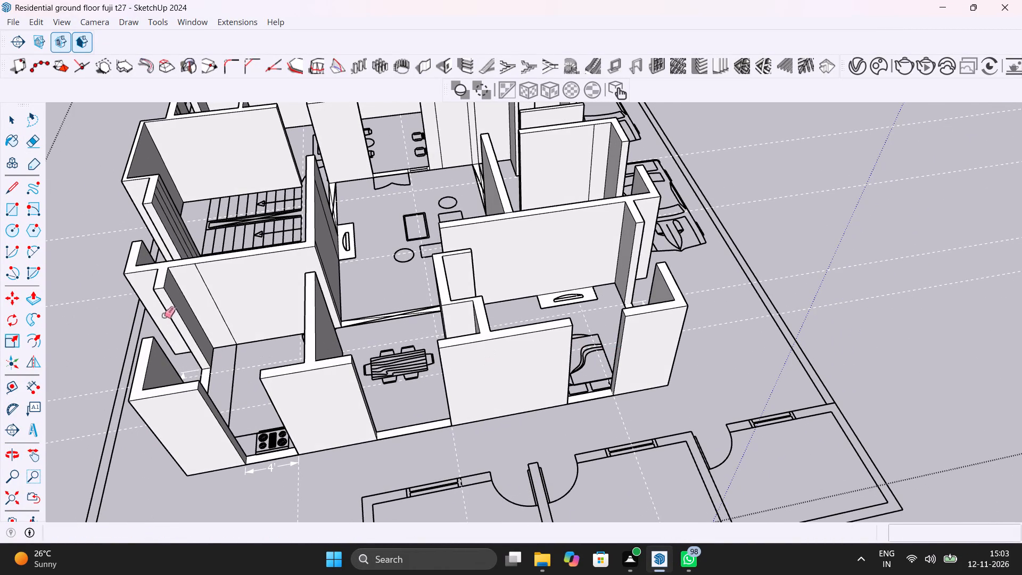
{"action": "middle_click_drag", "start_coordinate": [170, 318], "coordinate": [254, 400], "text": "shift"}
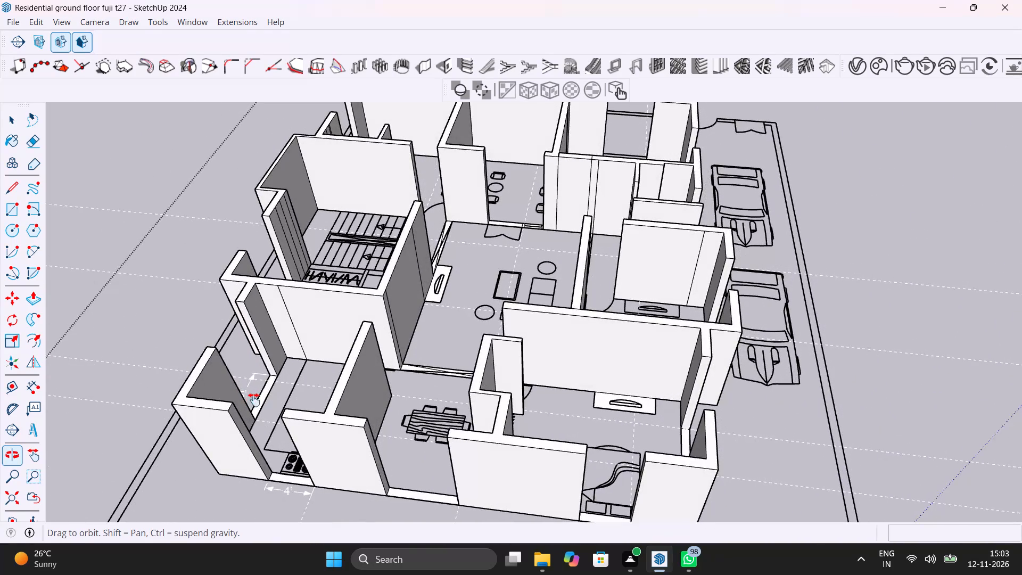
{"action": "middle_click_drag", "start_coordinate": [254, 400], "coordinate": [314, 400], "text": "shift"}
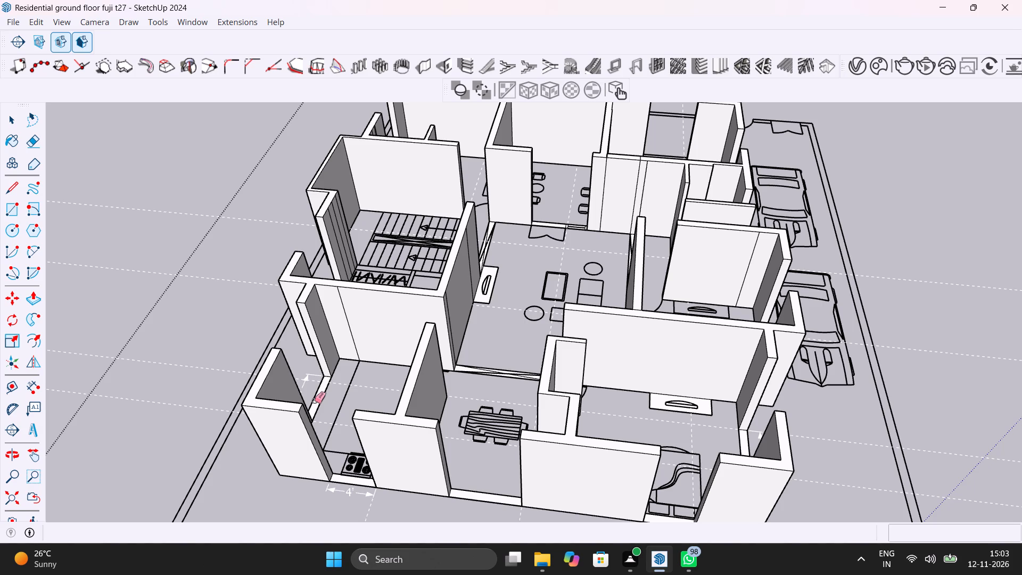
{"action": "scroll", "coordinate": [345, 335], "scroll_direction": "up", "scroll_amount": 4}
{"action": "left_click_drag", "start_coordinate": [347, 332], "coordinate": [355, 322]}
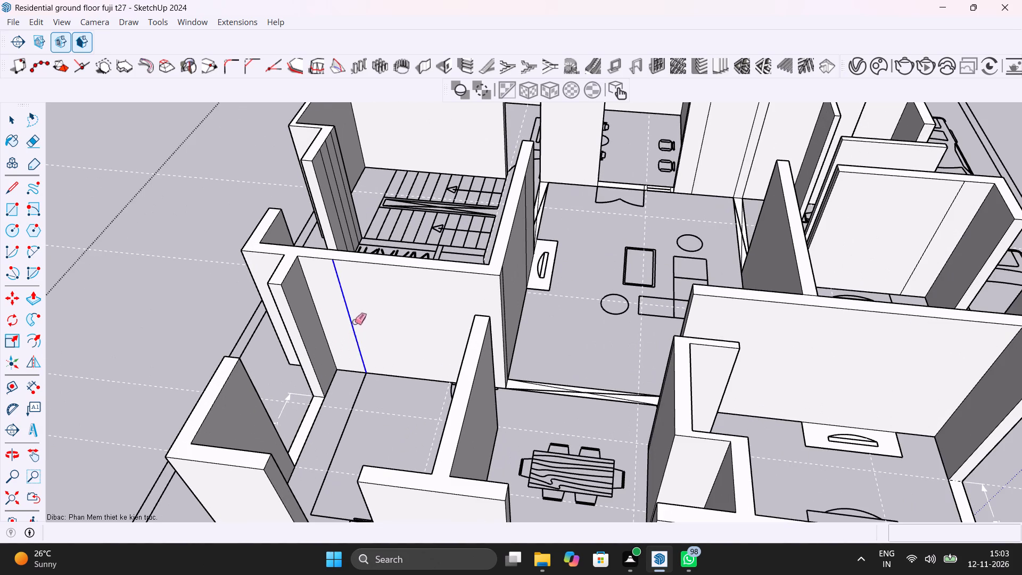
{"action": "left_click_drag", "start_coordinate": [355, 322], "coordinate": [356, 321]}
Measure the width of the kitchen door opening between the dining-side partition end and the corner of the living room wall.
{"action": "middle_click_drag", "start_coordinate": [380, 432], "coordinate": [554, 458]}
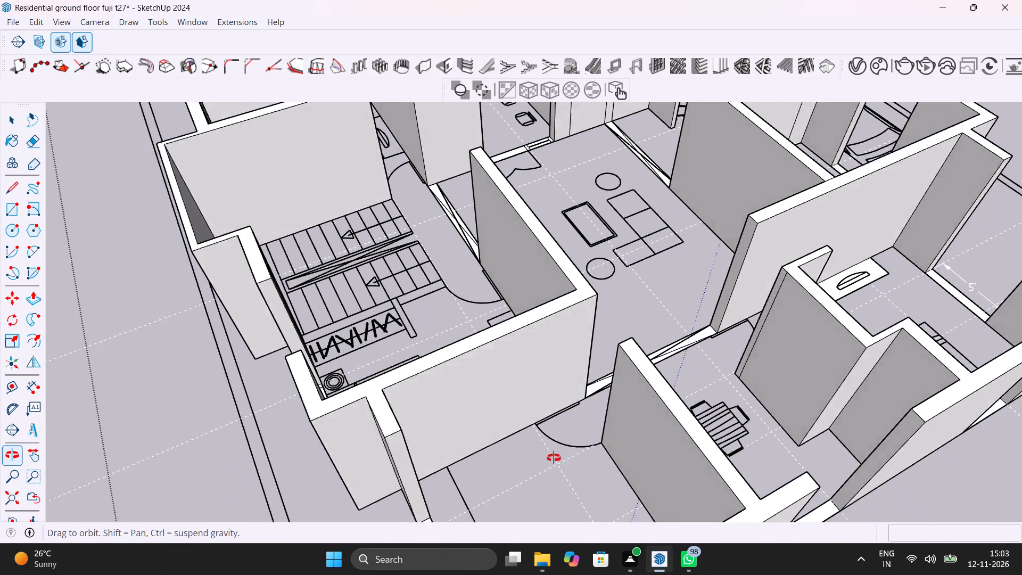
{"action": "middle_click_drag", "start_coordinate": [554, 458], "coordinate": [85, 476]}
{"action": "scroll", "coordinate": [436, 352], "scroll_direction": "up", "scroll_amount": 3}
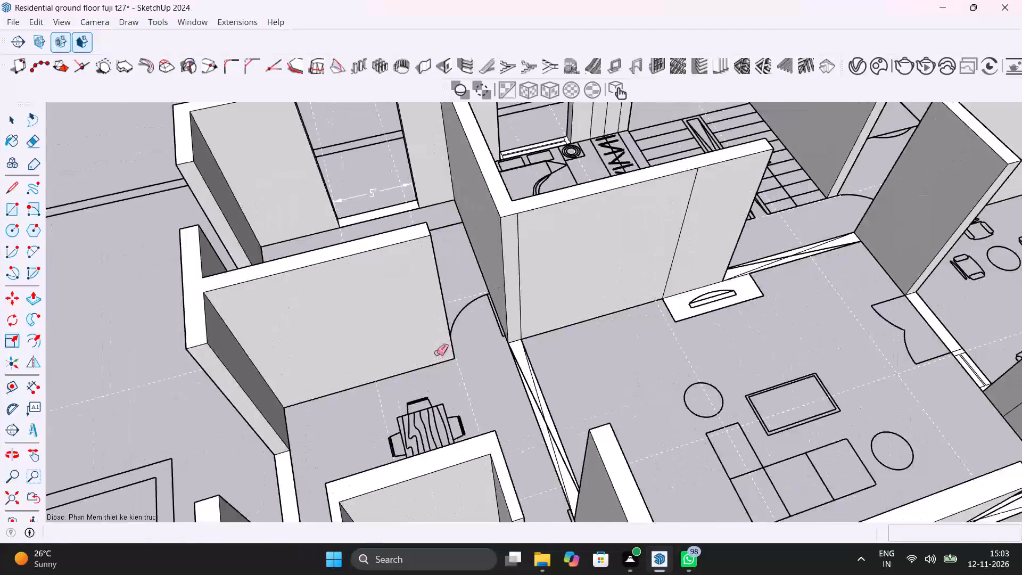
{"action": "scroll", "coordinate": [436, 352], "scroll_direction": "up", "scroll_amount": 7}
{"action": "middle_click_drag", "start_coordinate": [527, 375], "coordinate": [502, 401], "text": "shift"}
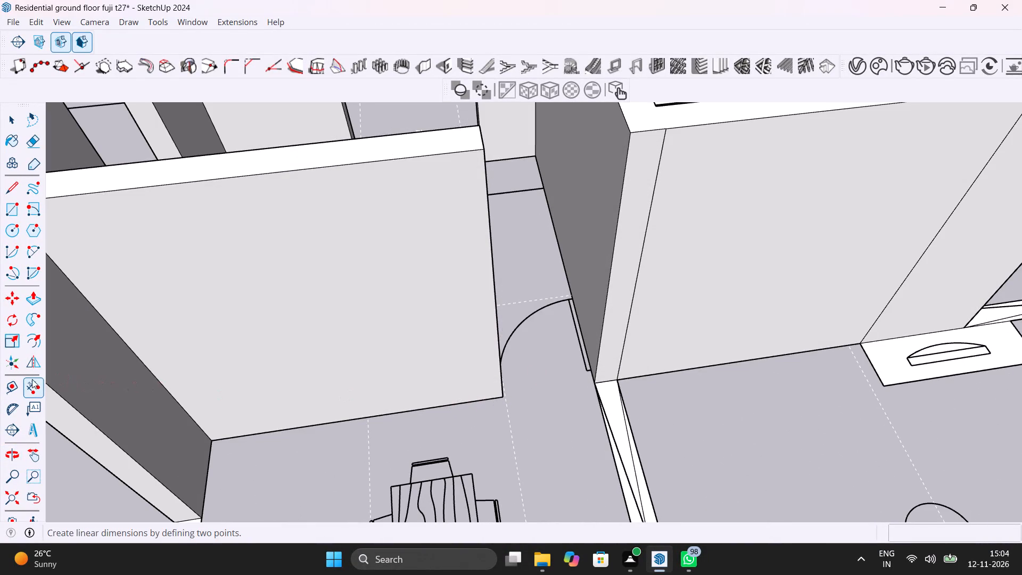
{"action": "left_click", "coordinate": [30, 385]}
{"action": "left_click", "coordinate": [503, 397]}
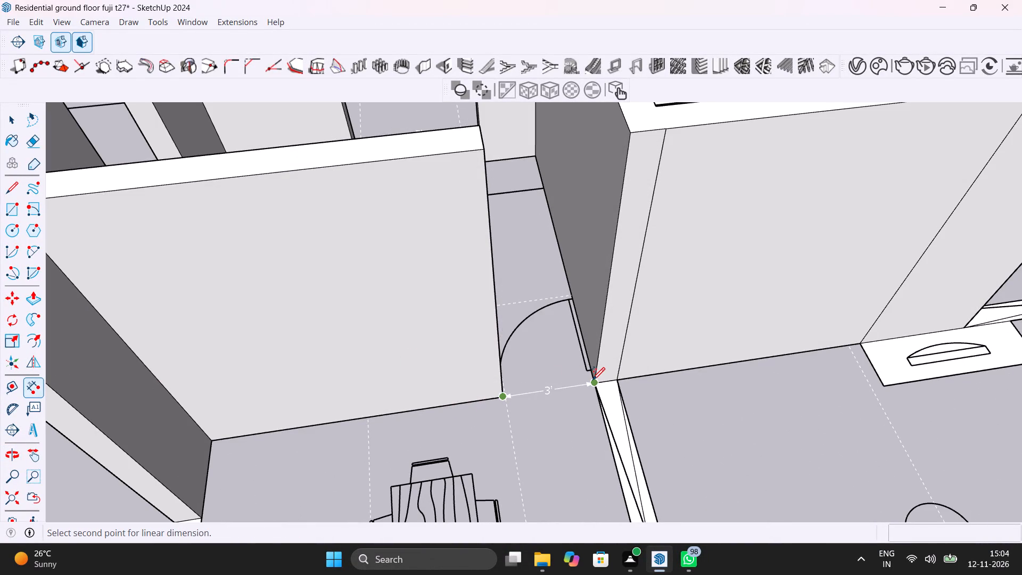
{"action": "key", "text": "Escape"}
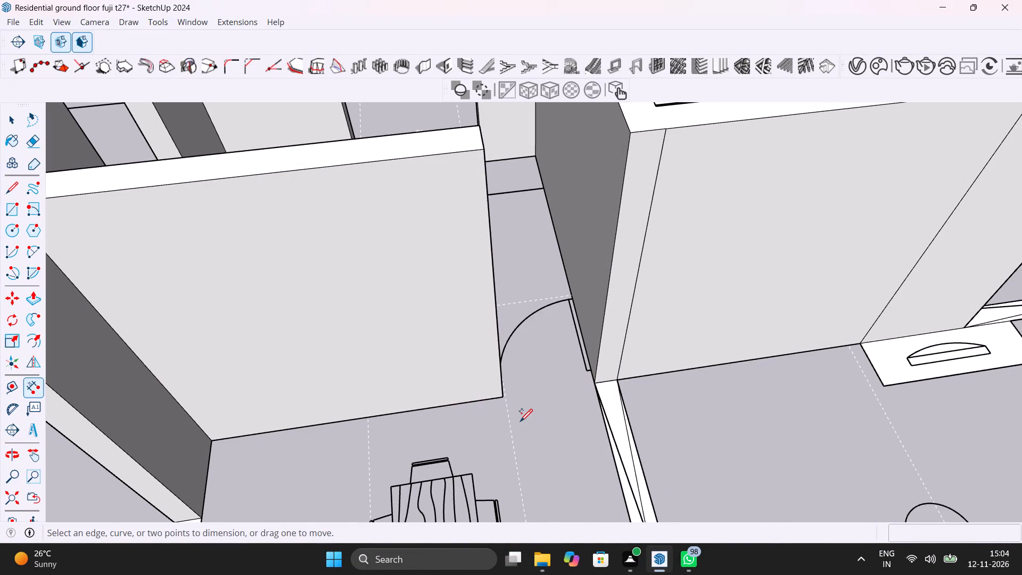
Erase the inner window-frame lines on the sill of the outer window opening behind the bed, in the bedroom beside the staircase.
{"action": "scroll", "coordinate": [520, 421], "scroll_direction": "down", "scroll_amount": 11}
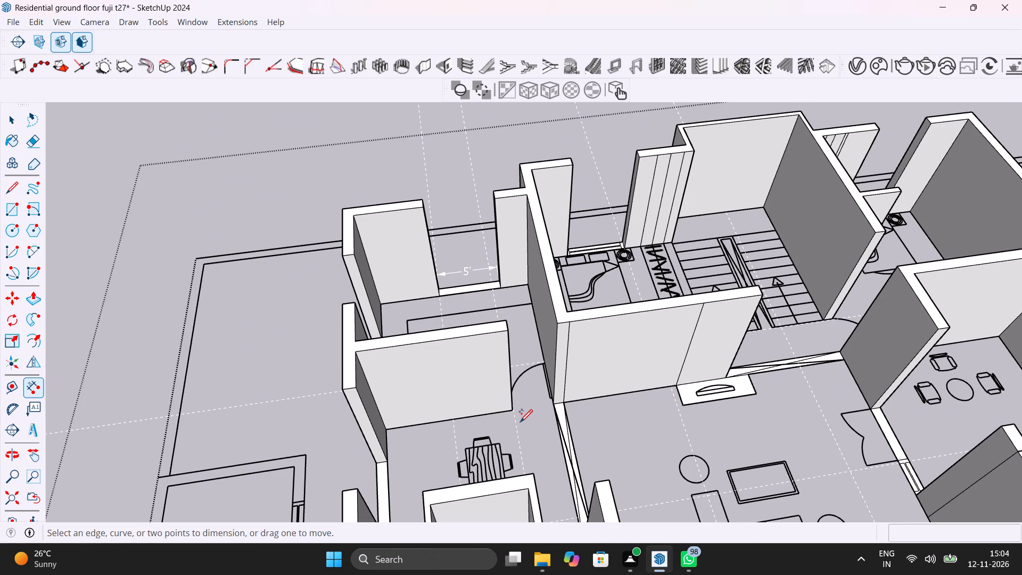
{"action": "scroll", "coordinate": [520, 421], "scroll_direction": "down", "scroll_amount": 4}
{"action": "middle_click_drag", "start_coordinate": [523, 423], "coordinate": [426, 346], "text": "shift"}
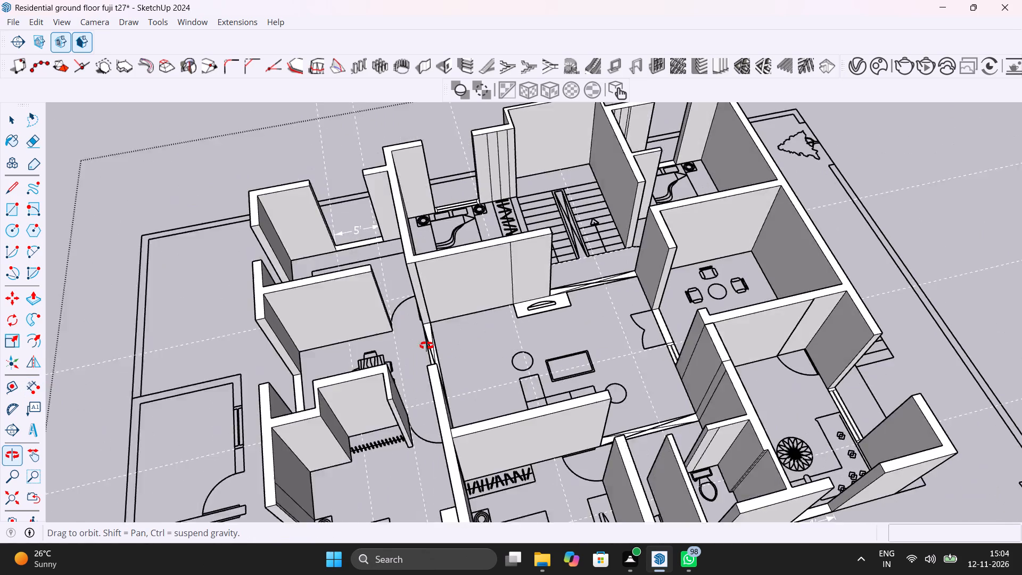
{"action": "middle_click_drag", "start_coordinate": [426, 346], "coordinate": [796, 347], "text": "shift"}
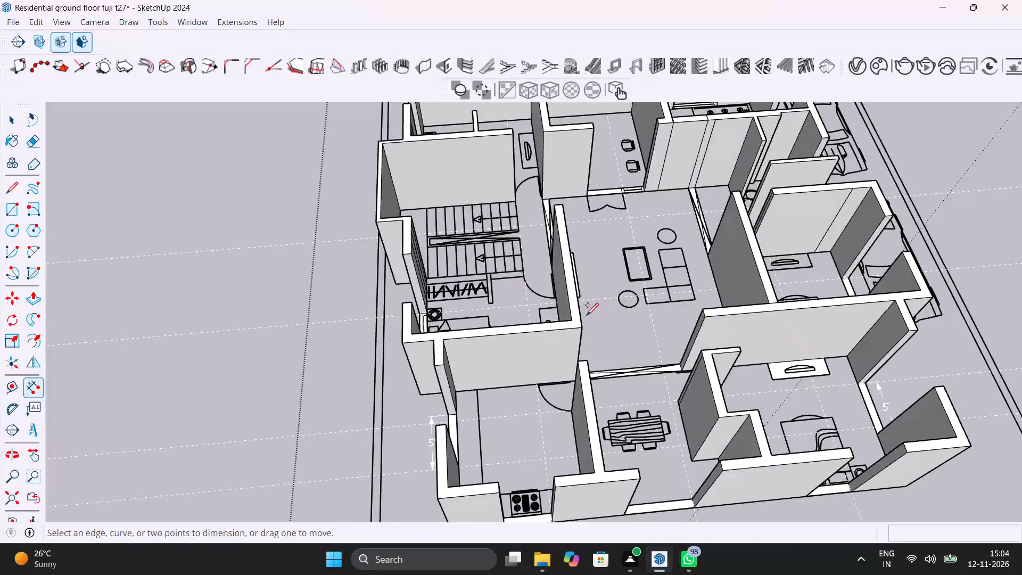
{"action": "scroll", "coordinate": [586, 314], "scroll_direction": "down", "scroll_amount": 12}
{"action": "key", "text": "space"}
{"action": "scroll", "coordinate": [590, 321], "scroll_direction": "up", "scroll_amount": 12}
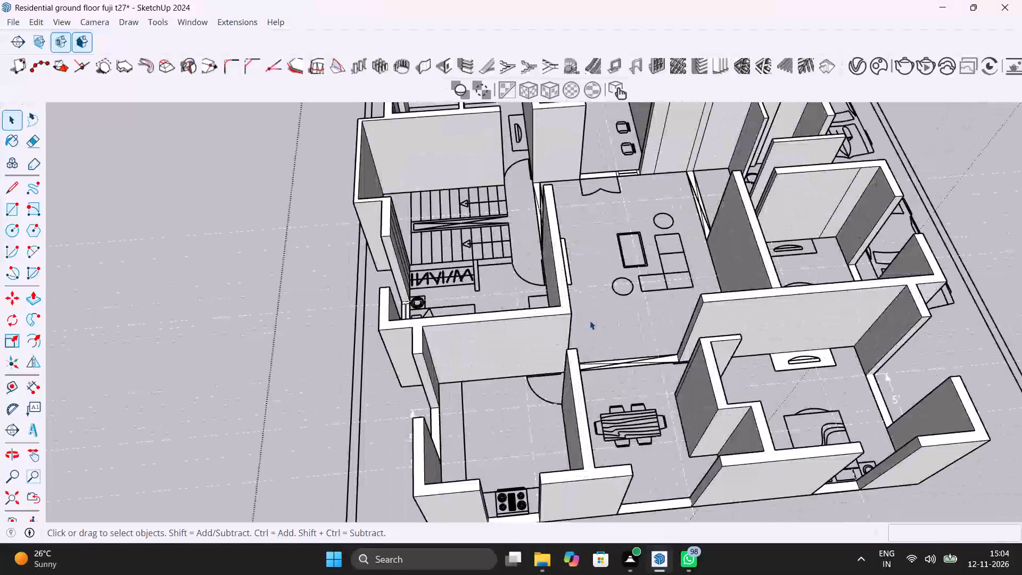
{"action": "scroll", "coordinate": [578, 356], "scroll_direction": "up", "scroll_amount": 5}
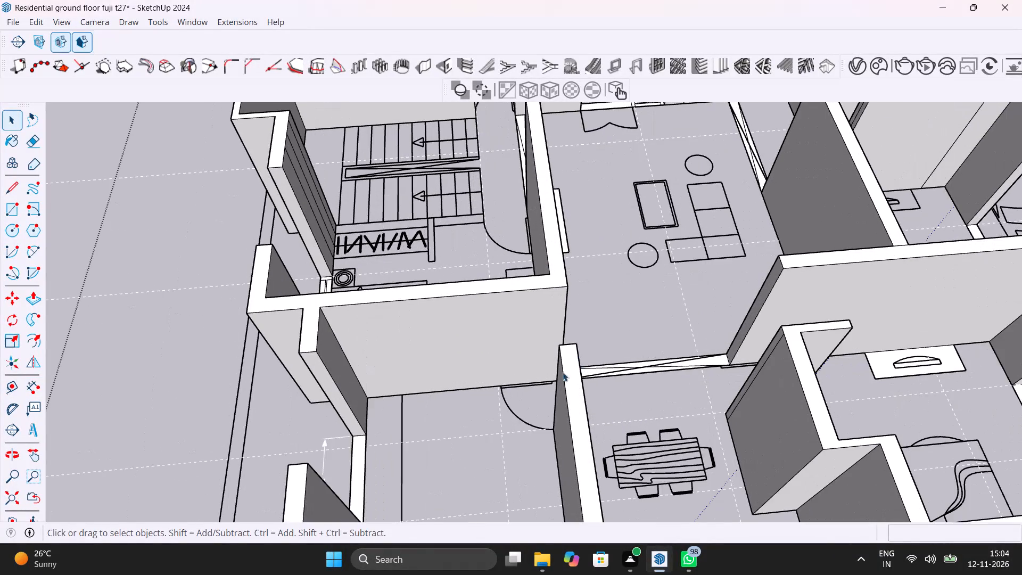
{"action": "middle_click_drag", "start_coordinate": [563, 372], "coordinate": [772, 285]}
{"action": "scroll", "coordinate": [765, 293], "scroll_direction": "down", "scroll_amount": 12}
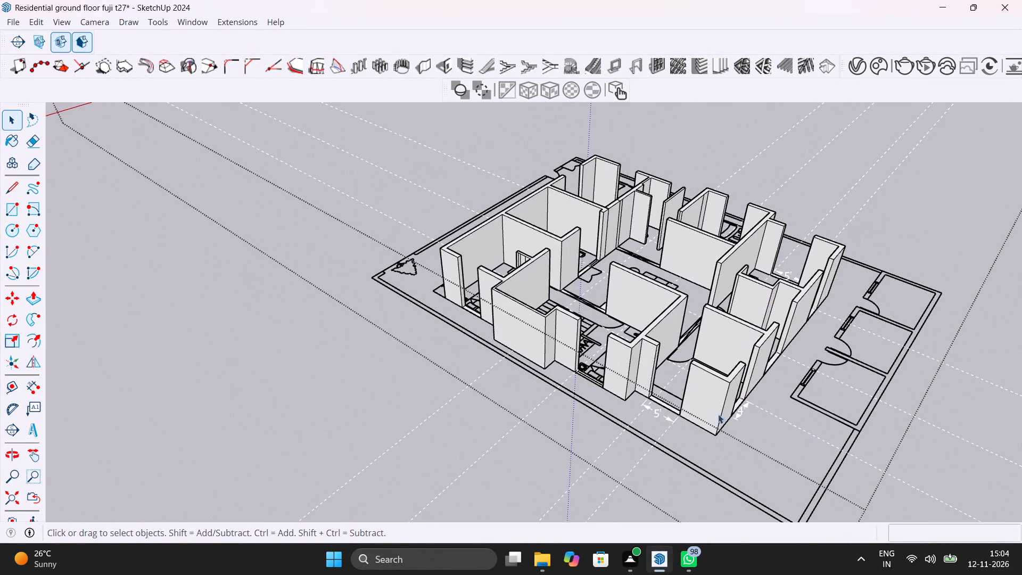
{"action": "scroll", "coordinate": [679, 421], "scroll_direction": "up", "scroll_amount": 11}
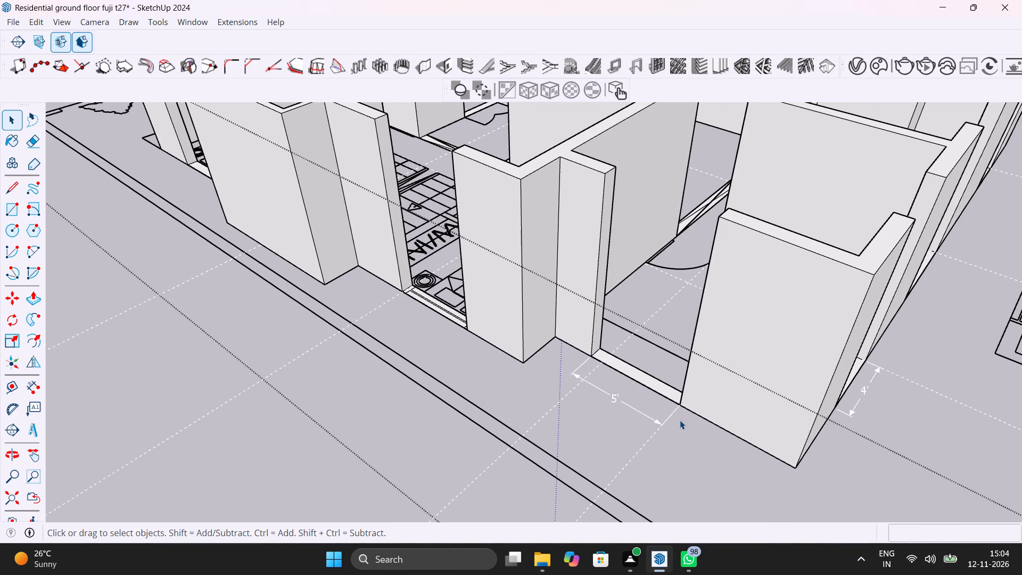
{"action": "scroll", "coordinate": [680, 420], "scroll_direction": "down", "scroll_amount": 5}
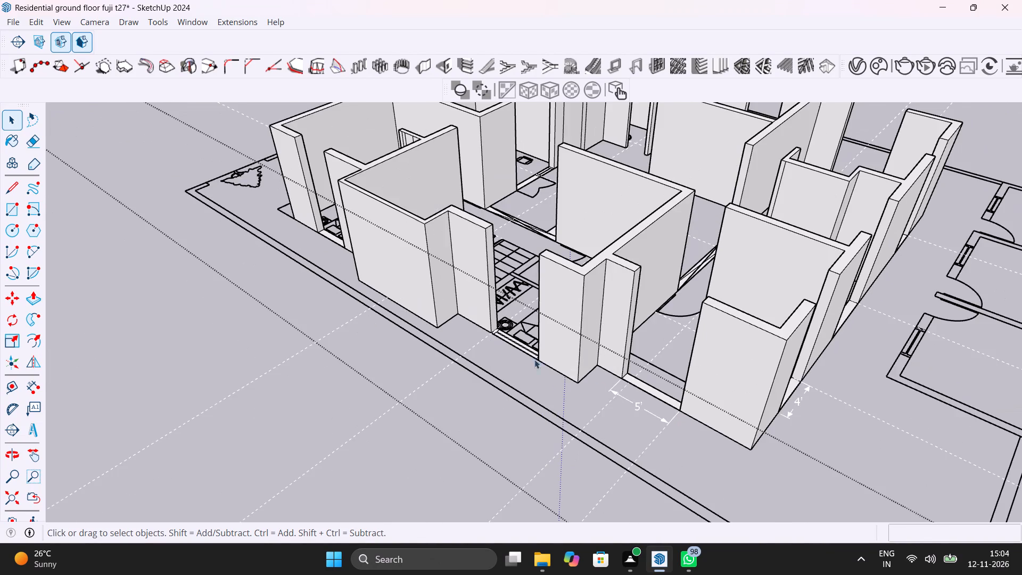
{"action": "scroll", "coordinate": [494, 331], "scroll_direction": "up", "scroll_amount": 11}
{"action": "middle_click_drag", "start_coordinate": [536, 352], "coordinate": [621, 390], "text": "shift"}
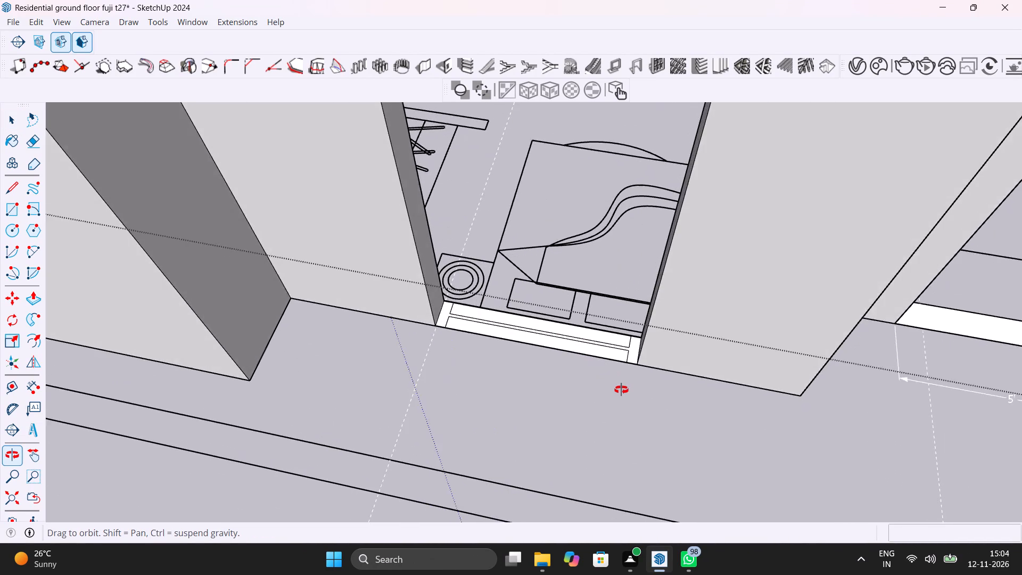
{"action": "middle_click_drag", "start_coordinate": [621, 390], "coordinate": [639, 420], "text": "shift"}
{"action": "scroll", "coordinate": [616, 321], "scroll_direction": "up", "scroll_amount": 6}
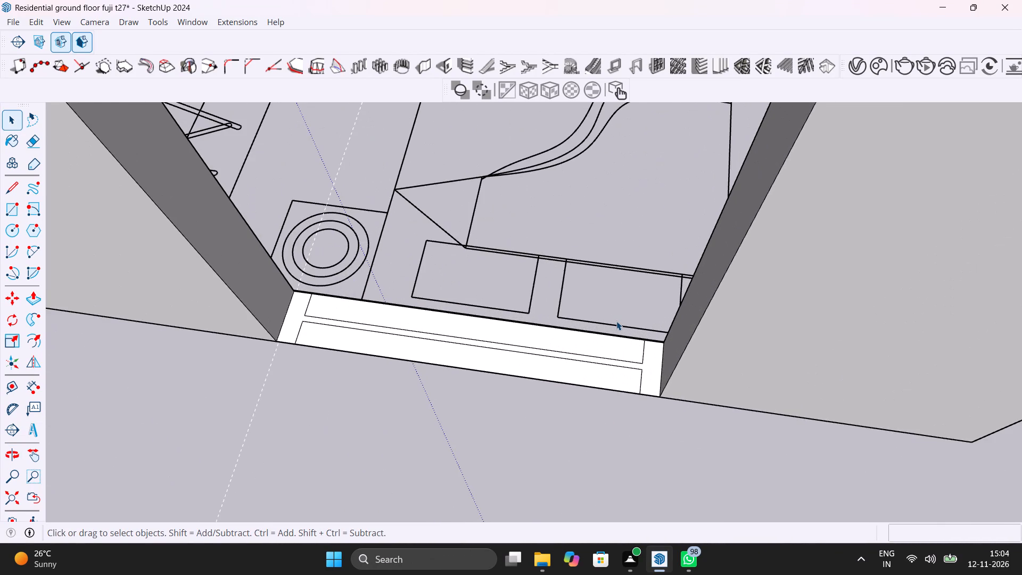
{"action": "key", "text": "e"}
{"action": "left_click_drag", "start_coordinate": [621, 355], "coordinate": [640, 386]}
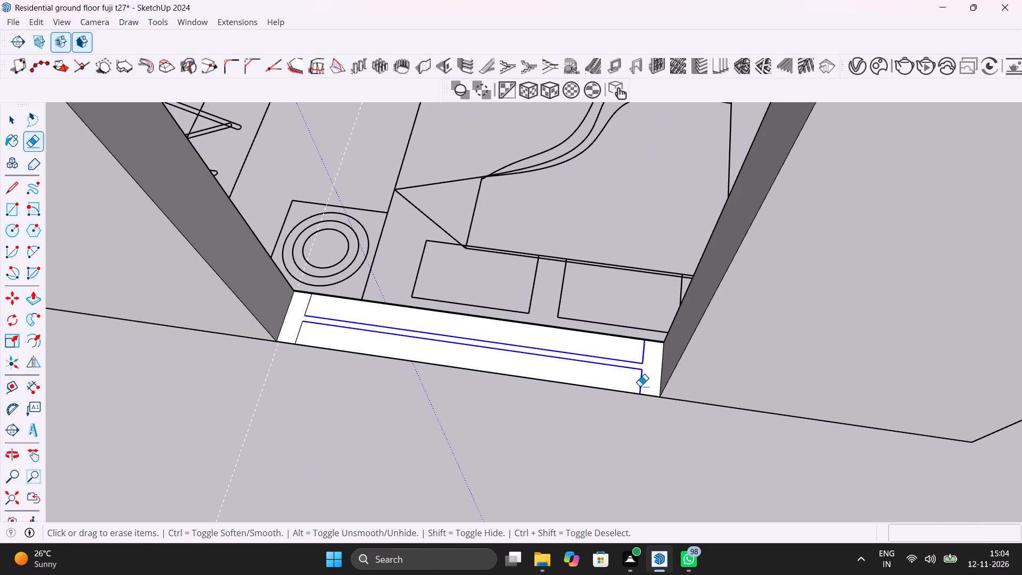
{"action": "left_click_drag", "start_coordinate": [640, 386], "coordinate": [628, 382]}
{"action": "left_click_drag", "start_coordinate": [300, 336], "coordinate": [319, 305]}
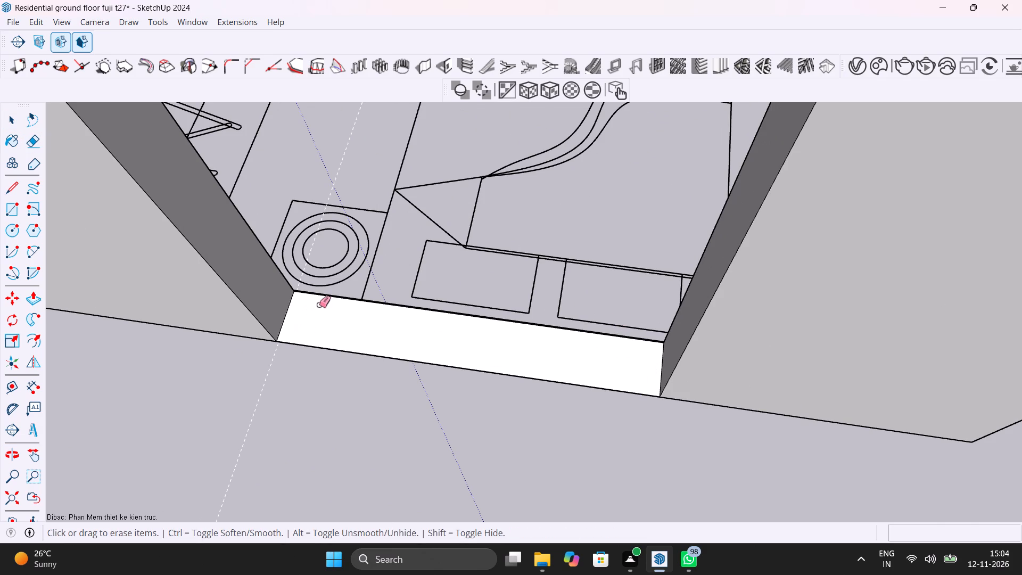
{"action": "key", "text": "space"}
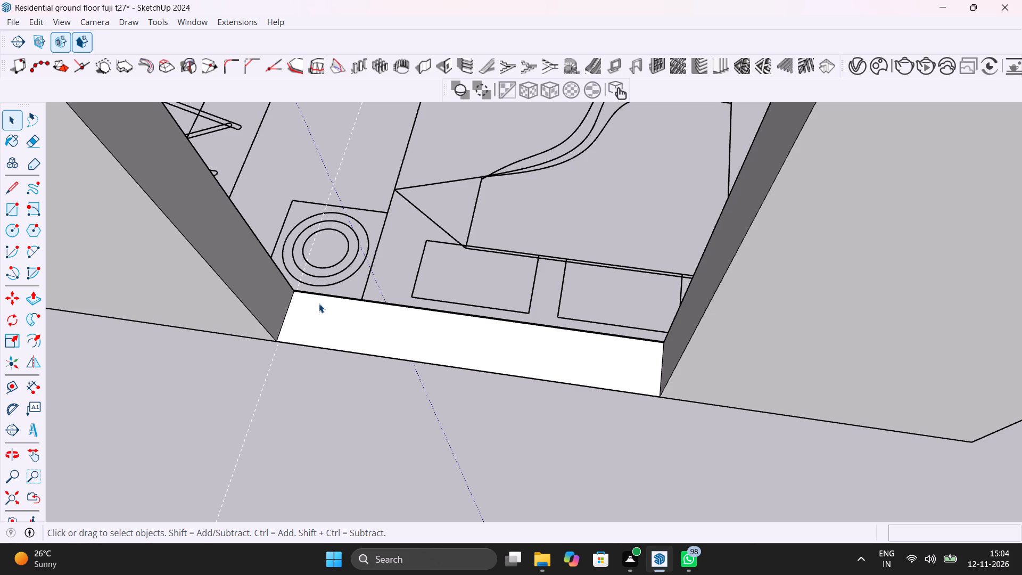
Save the model.
{"action": "key", "text": "ctrl+s"}
Raise the sill face of the bedroom window opening behind the bed by 3' with Push/Pull.
{"action": "left_click", "coordinate": [477, 344]}
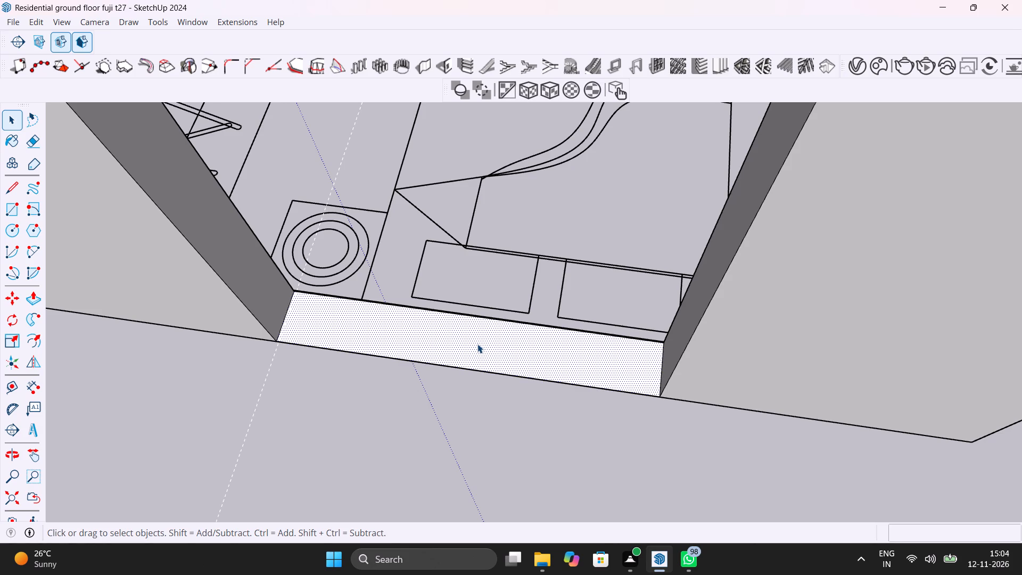
{"action": "key", "text": "p"}
{"action": "left_click", "coordinate": [477, 344]}
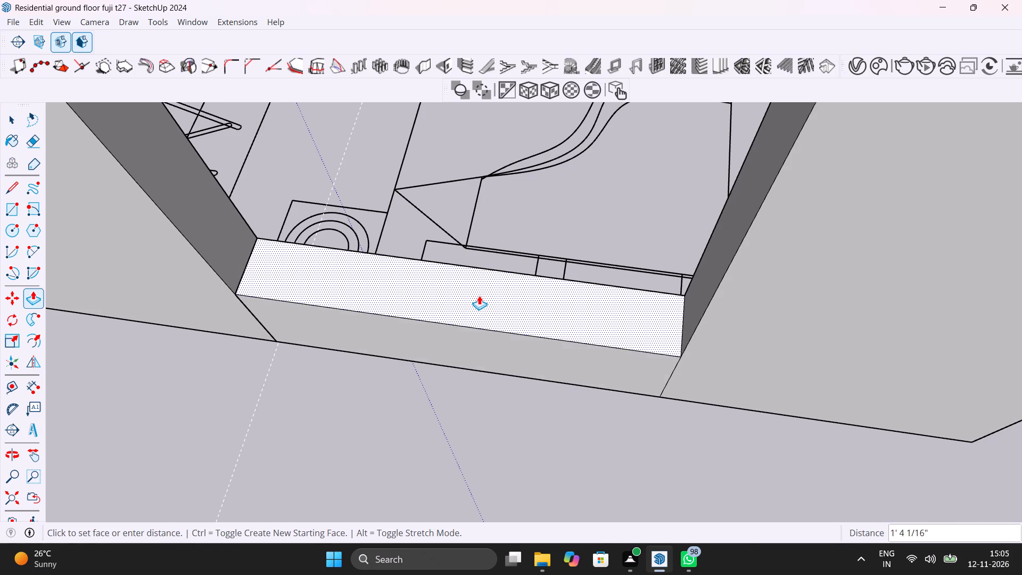
{"action": "type", "text": "3'"}
{"action": "key", "text": "Return"}
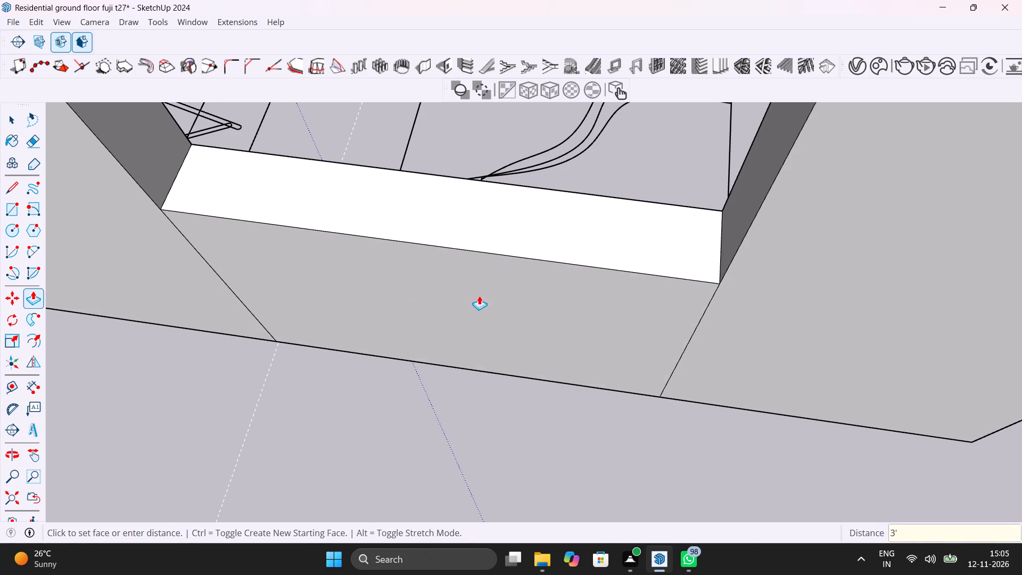
Copy the short end edge of the bedroom window sill 4' straight up the jamb face of the opening.
{"action": "scroll", "coordinate": [479, 295], "scroll_direction": "down", "scroll_amount": 12}
{"action": "middle_click_drag", "start_coordinate": [482, 302], "coordinate": [480, 355], "text": "shift"}
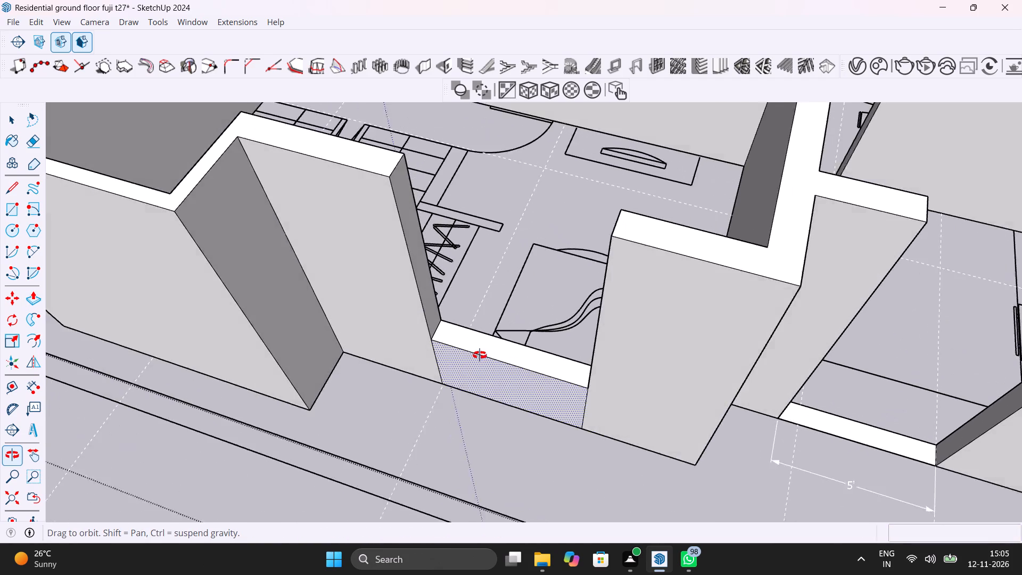
{"action": "middle_click_drag", "start_coordinate": [480, 355], "coordinate": [448, 381], "text": "shift"}
{"action": "scroll", "coordinate": [432, 321], "scroll_direction": "up", "scroll_amount": 5}
{"action": "key", "text": "space"}
{"action": "left_click", "coordinate": [432, 304]}
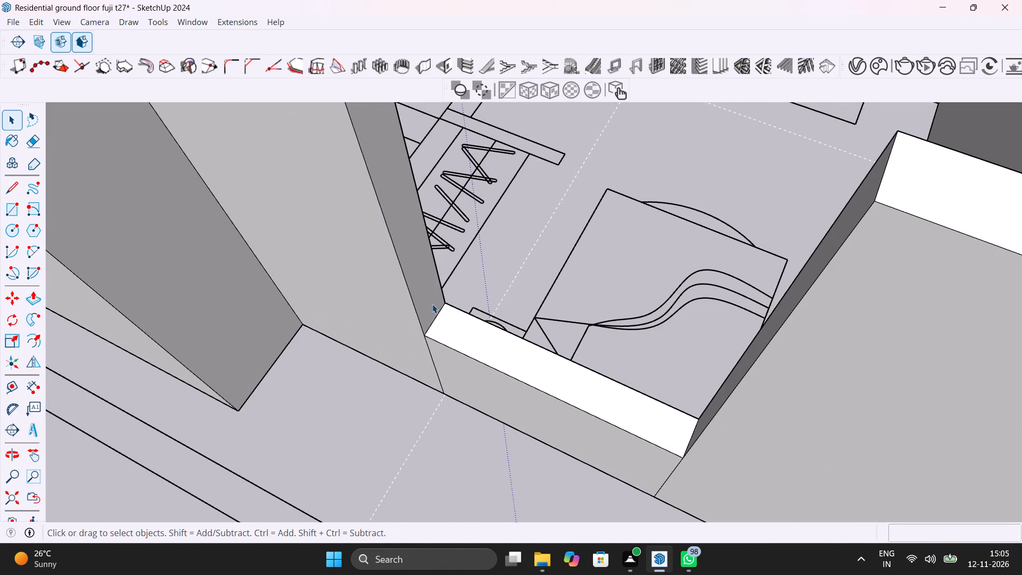
{"action": "left_click", "coordinate": [436, 320]}
{"action": "key", "text": "m"}
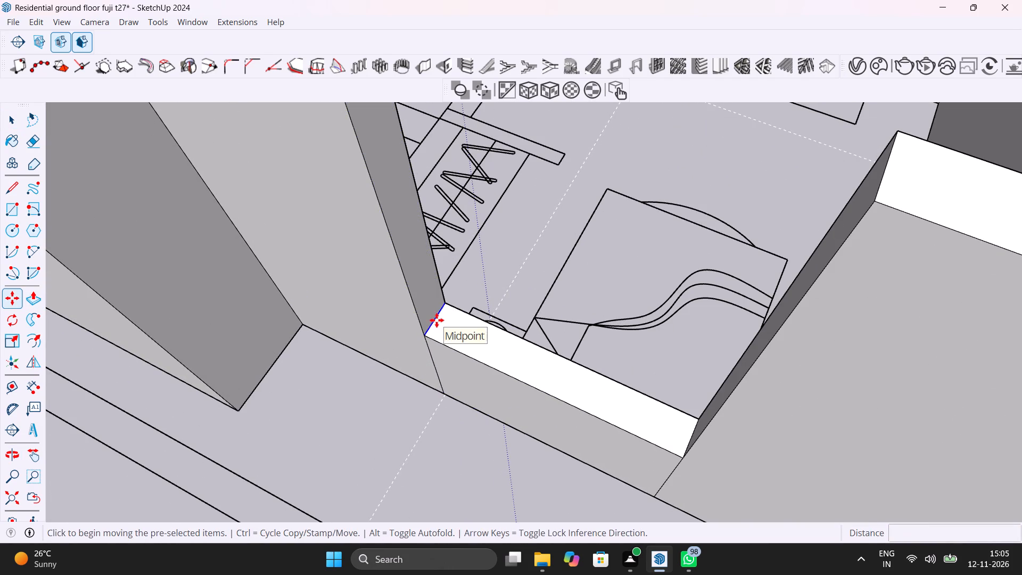
{"action": "left_click", "coordinate": [427, 338]}
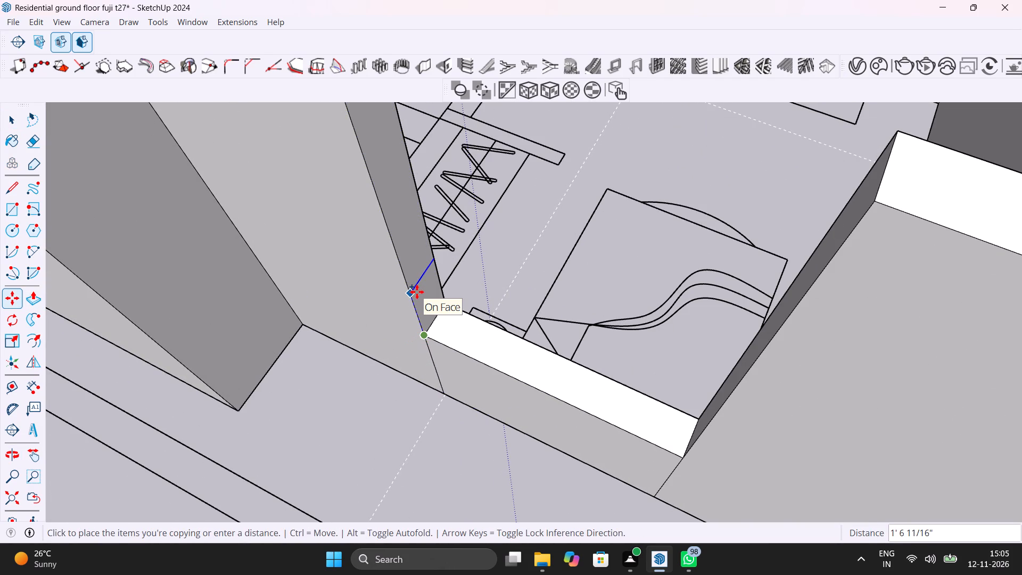
{"action": "type", "text": "4'"}
{"action": "key", "text": "Return"}
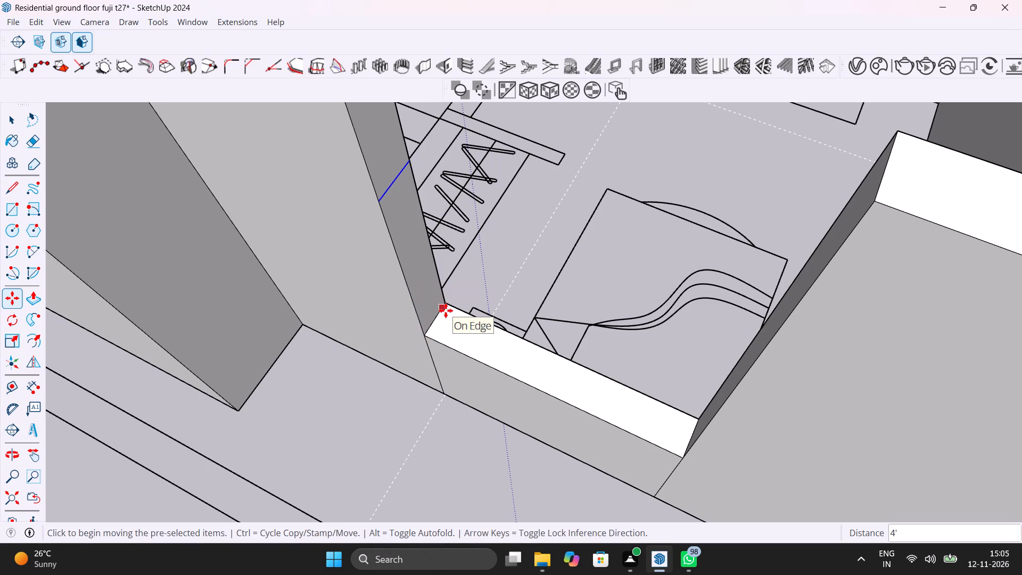
Push/Pull the jamb face above the copied edge across to the opposite wall, closing the wall above the bedroom window.
{"action": "scroll", "coordinate": [446, 310], "scroll_direction": "down", "scroll_amount": 8}
{"action": "key", "text": "space"}
{"action": "left_click", "coordinate": [418, 243]}
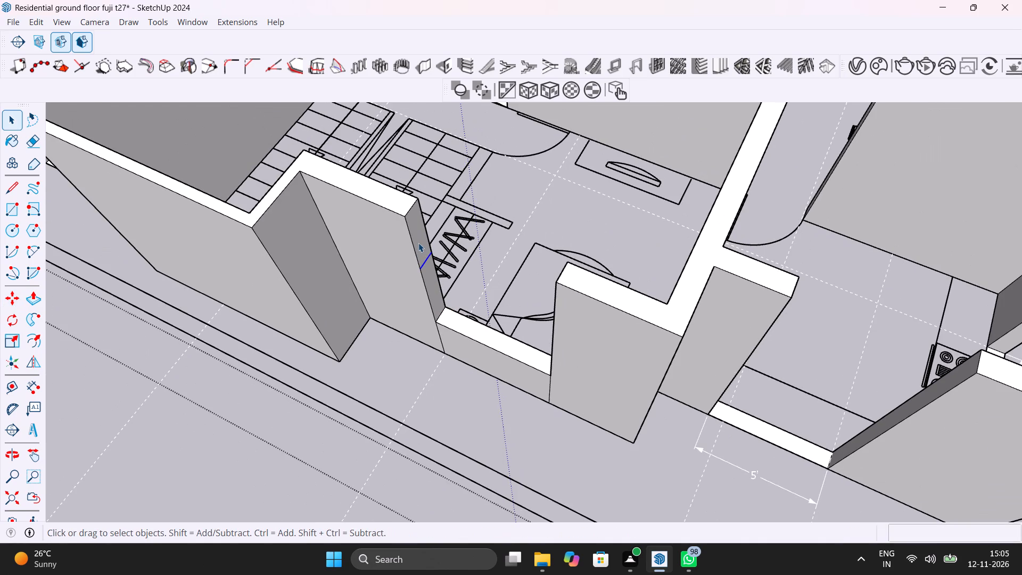
{"action": "key", "text": "p"}
{"action": "left_click", "coordinate": [418, 243]}
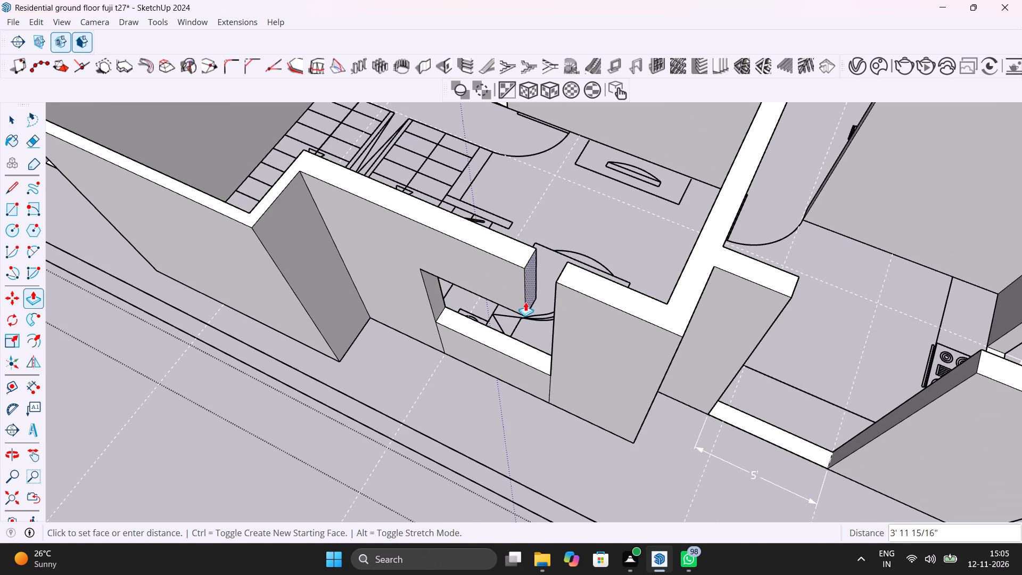
{"action": "left_click", "coordinate": [551, 348]}
{"action": "key", "text": "space"}
Save the model.
{"action": "middle_click_drag", "start_coordinate": [565, 362], "coordinate": [598, 294]}
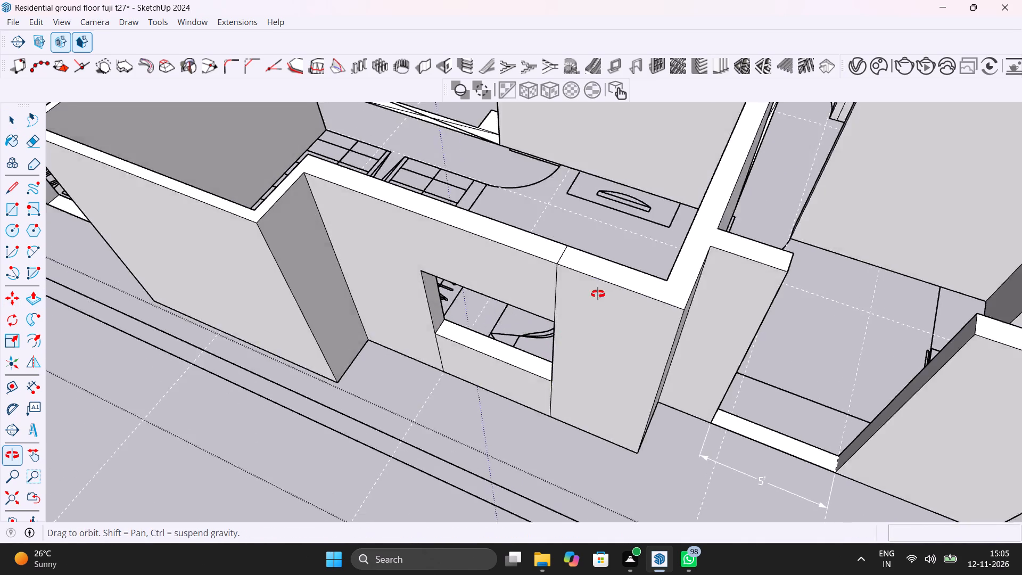
{"action": "middle_click_drag", "start_coordinate": [598, 294], "coordinate": [633, 256]}
{"action": "key", "text": "ctrl+s"}
Erase the seam lines above and below the bedroom window on the outer wall face and across the wall top.
{"action": "scroll", "coordinate": [549, 423], "scroll_direction": "up", "scroll_amount": 3}
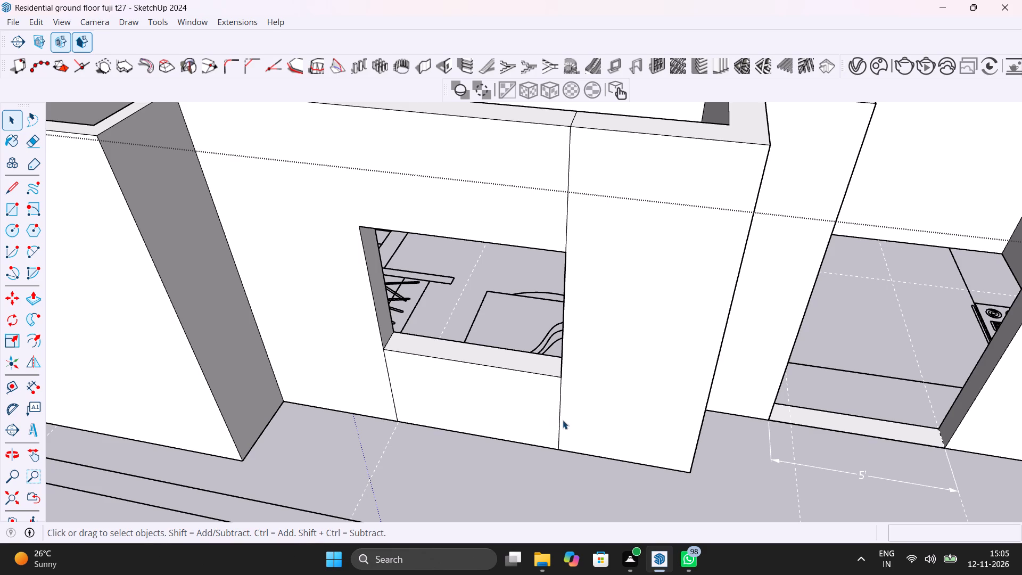
{"action": "key", "text": "e"}
{"action": "left_click_drag", "start_coordinate": [555, 414], "coordinate": [573, 416]}
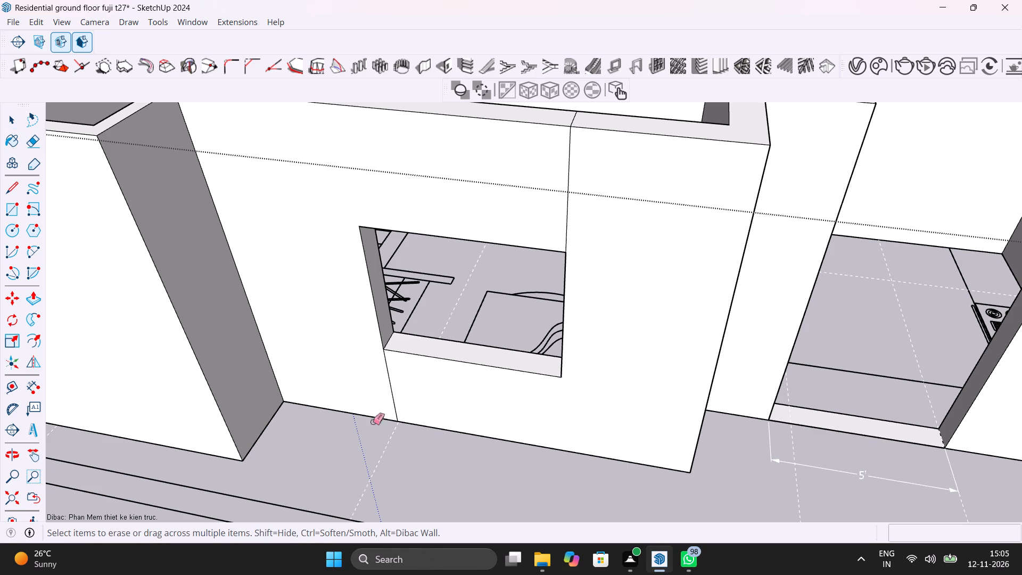
{"action": "left_click", "coordinate": [392, 402]}
{"action": "left_click_drag", "start_coordinate": [554, 219], "coordinate": [581, 211]}
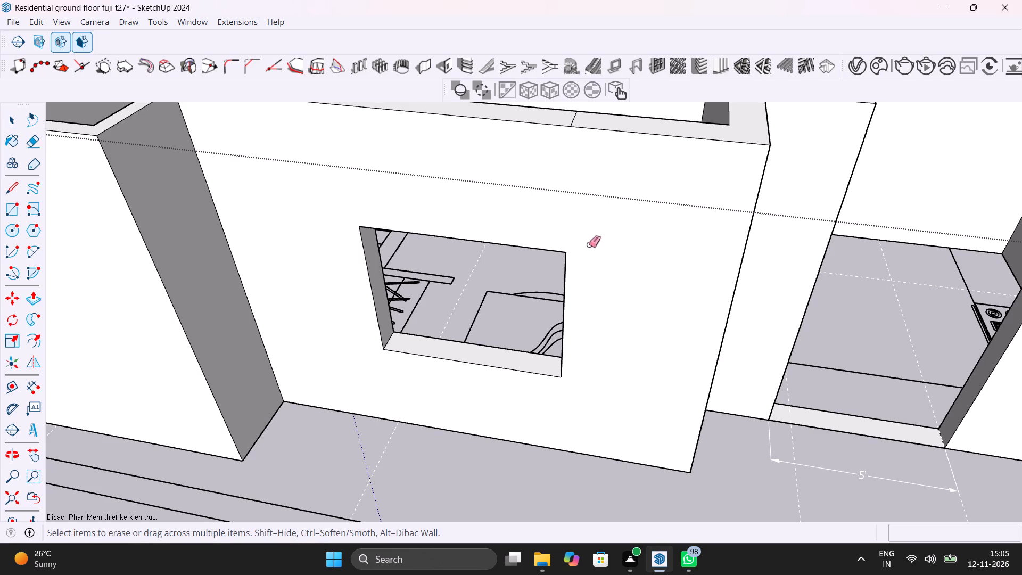
{"action": "middle_click_drag", "start_coordinate": [589, 245], "coordinate": [609, 438], "text": "shift"}
{"action": "scroll", "coordinate": [605, 318], "scroll_direction": "up", "scroll_amount": 5}
{"action": "left_click", "coordinate": [597, 335]}
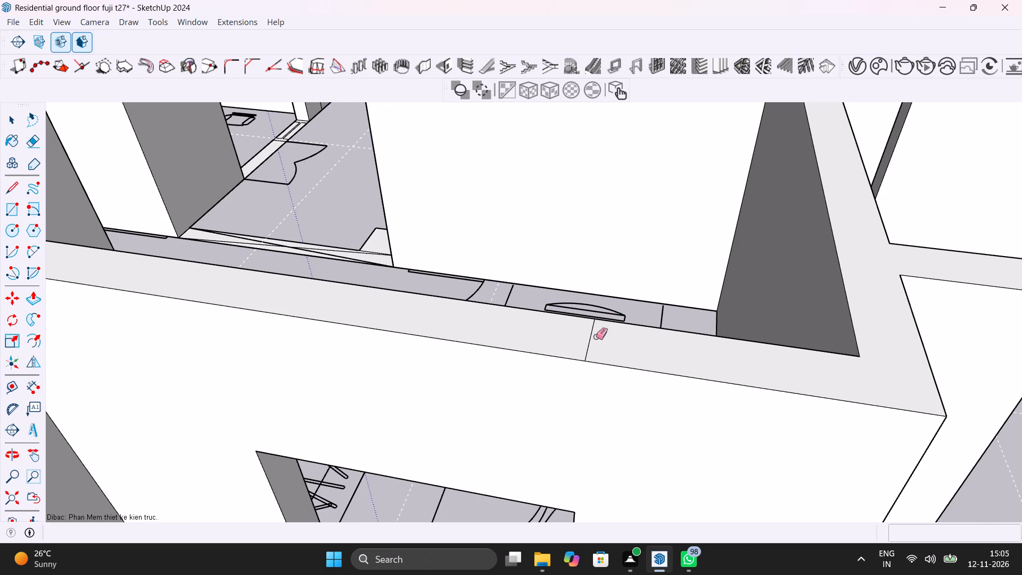
{"action": "left_click_drag", "start_coordinate": [589, 333], "coordinate": [594, 336]}
{"action": "scroll", "coordinate": [594, 338], "scroll_direction": "down", "scroll_amount": 5}
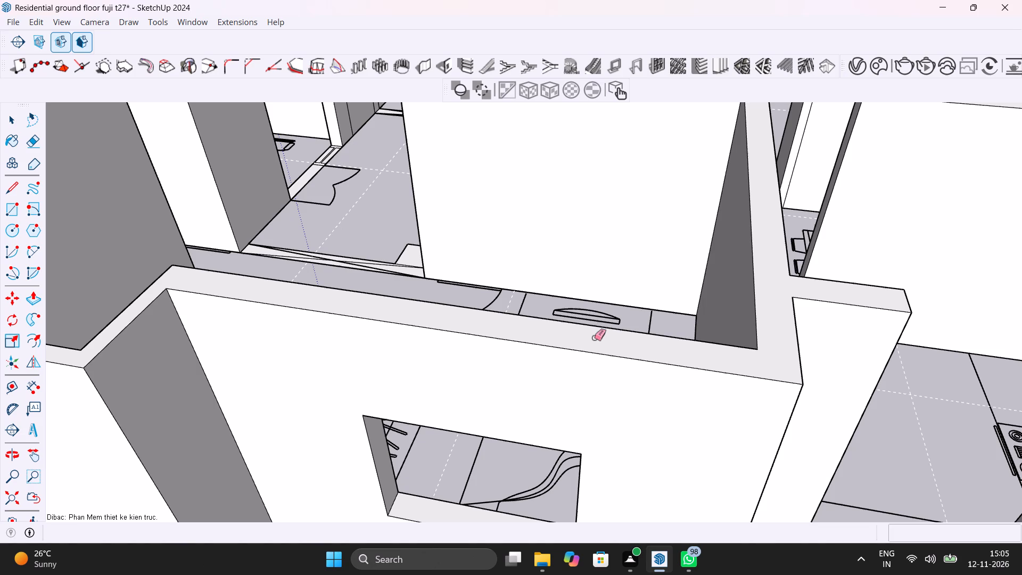
Erase the seam lines around the window and the vertical lines beside the wardrobe on the bedroom's inner wall face.
{"action": "scroll", "coordinate": [594, 338], "scroll_direction": "down", "scroll_amount": 4}
{"action": "middle_click_drag", "start_coordinate": [594, 338], "coordinate": [437, 382]}
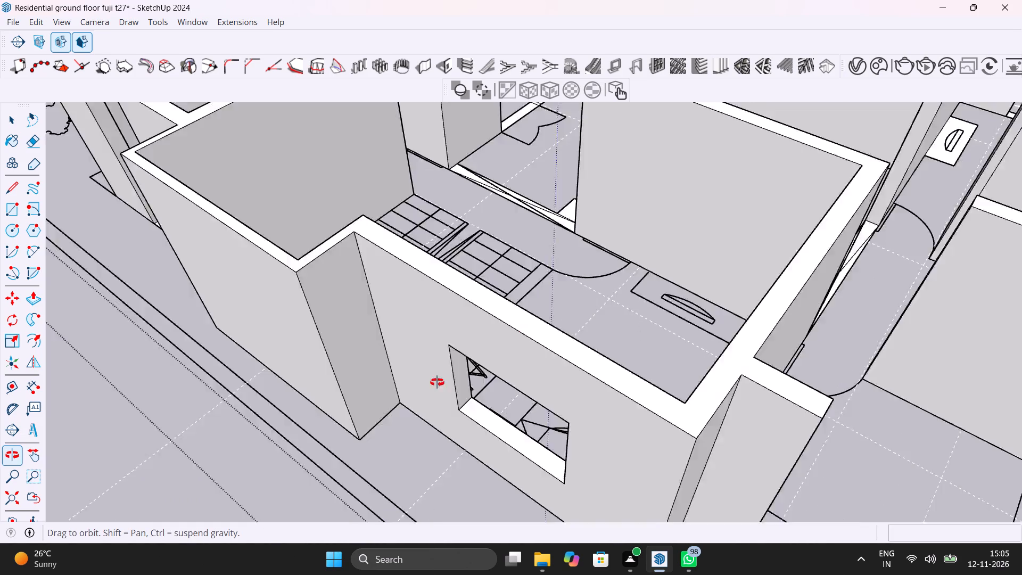
{"action": "middle_click_drag", "start_coordinate": [437, 382], "coordinate": [0, 406]}
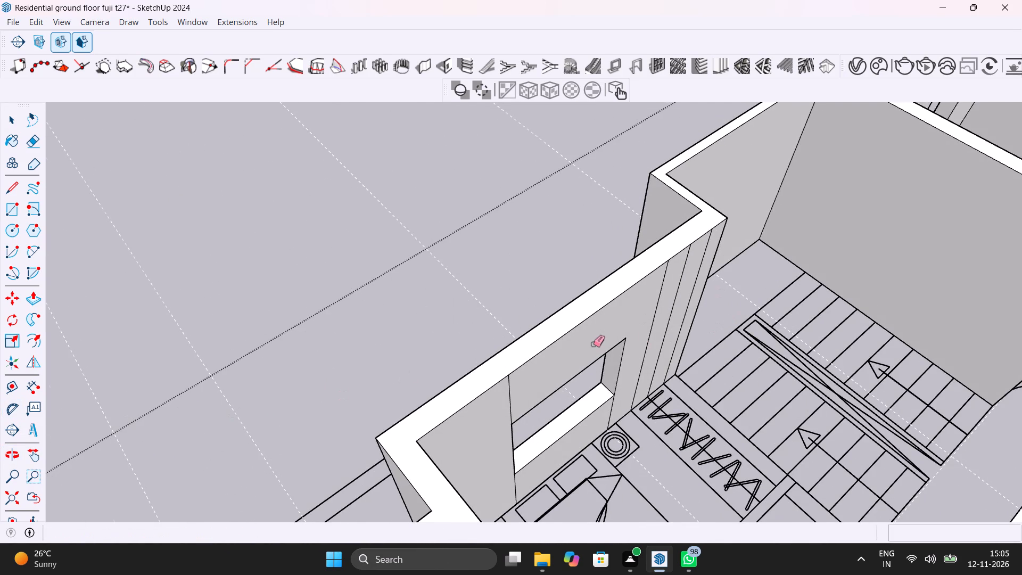
{"action": "scroll", "coordinate": [593, 344], "scroll_direction": "up", "scroll_amount": 4}
{"action": "middle_click_drag", "start_coordinate": [593, 345], "coordinate": [483, 305]}
{"action": "left_click_drag", "start_coordinate": [439, 352], "coordinate": [389, 401]}
{"action": "scroll", "coordinate": [471, 369], "scroll_direction": "down", "scroll_amount": 4}
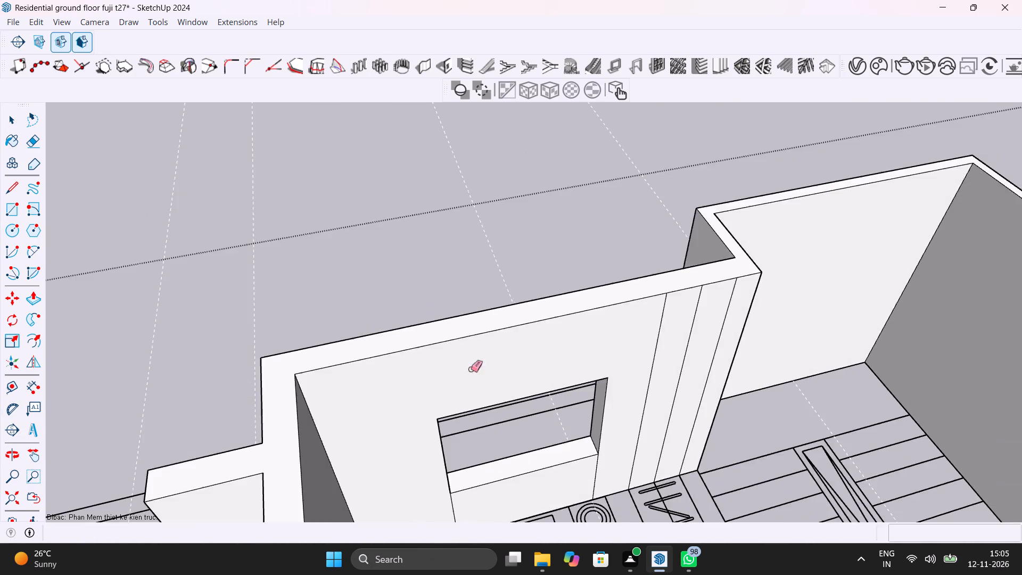
{"action": "scroll", "coordinate": [471, 369], "scroll_direction": "down", "scroll_amount": 2}
{"action": "middle_click_drag", "start_coordinate": [493, 409], "coordinate": [425, 282], "text": "shift"}
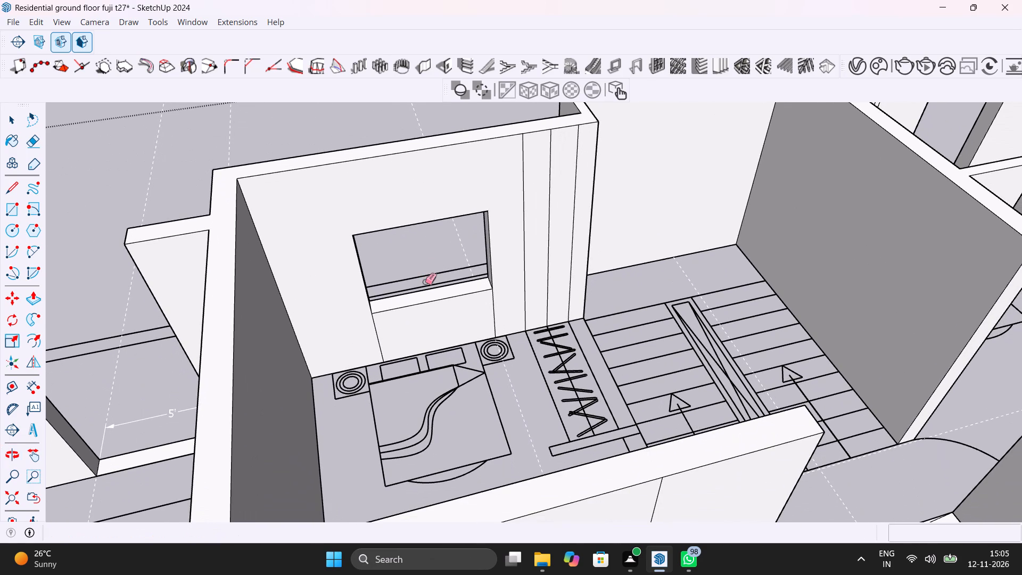
{"action": "left_click_drag", "start_coordinate": [370, 335], "coordinate": [397, 336]}
{"action": "left_click_drag", "start_coordinate": [447, 315], "coordinate": [460, 315]}
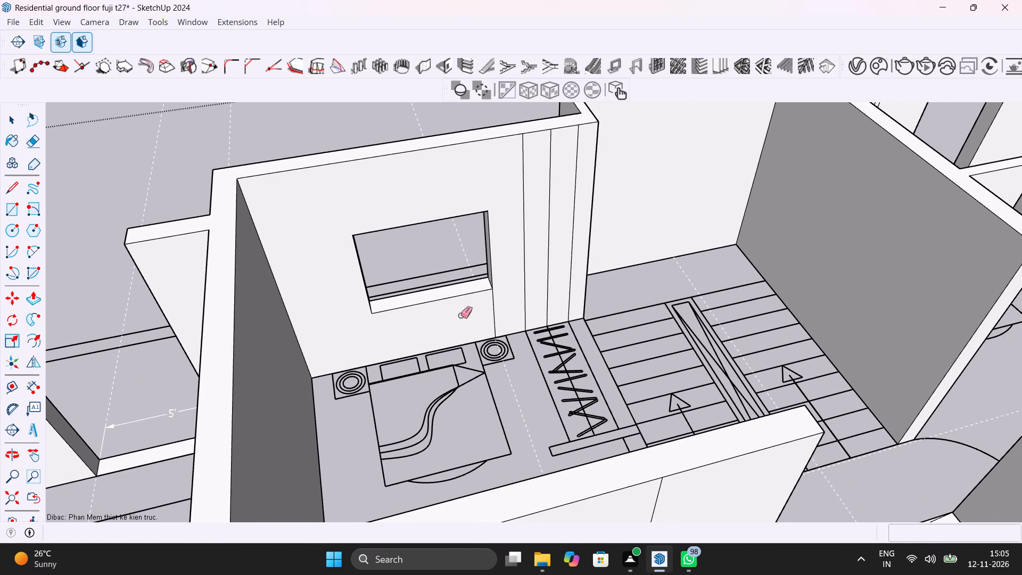
{"action": "left_click_drag", "start_coordinate": [460, 315], "coordinate": [578, 250]}
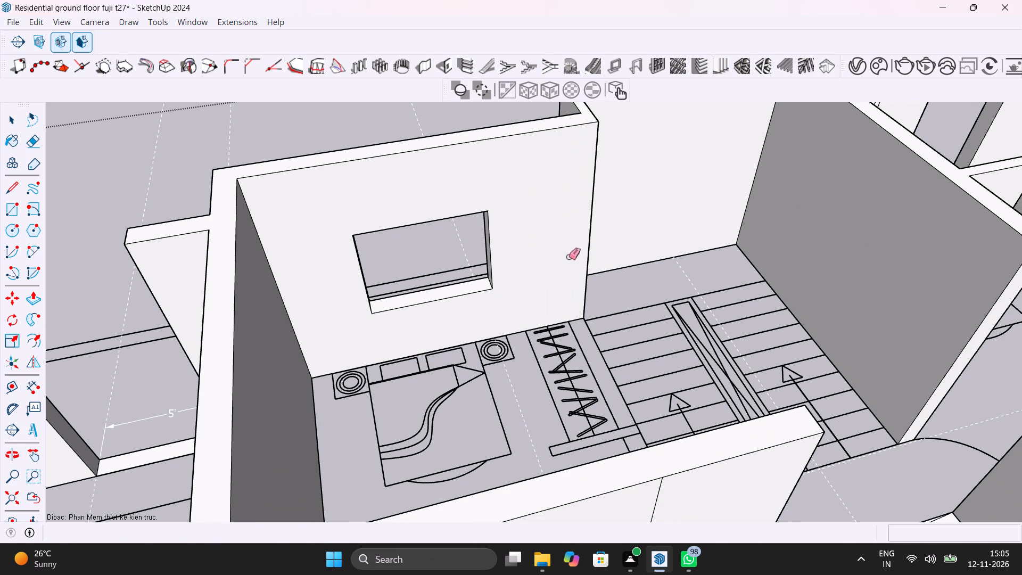
Fill the 9" wall strip between wardrobe and staircase with a rectangle about 6' 2" long and delete the extra face over the wardrobe.
{"action": "scroll", "coordinate": [560, 341], "scroll_direction": "down", "scroll_amount": 1}
{"action": "middle_click_drag", "start_coordinate": [560, 341], "coordinate": [648, 397], "text": "shift"}
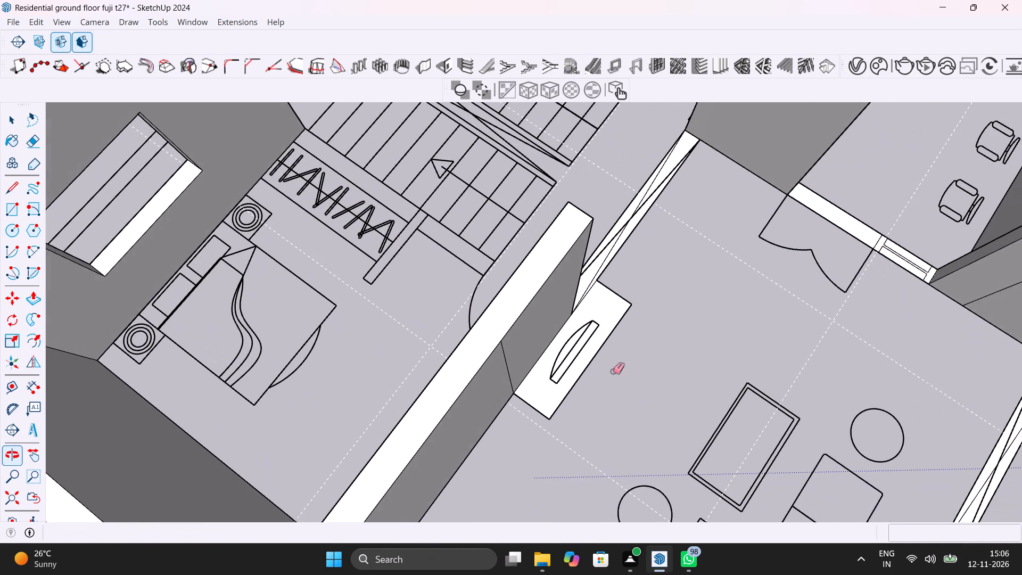
{"action": "scroll", "coordinate": [442, 193], "scroll_direction": "down", "scroll_amount": 7}
{"action": "middle_click_drag", "start_coordinate": [416, 241], "coordinate": [592, 339], "text": "shift"}
{"action": "scroll", "coordinate": [604, 323], "scroll_direction": "up", "scroll_amount": 6}
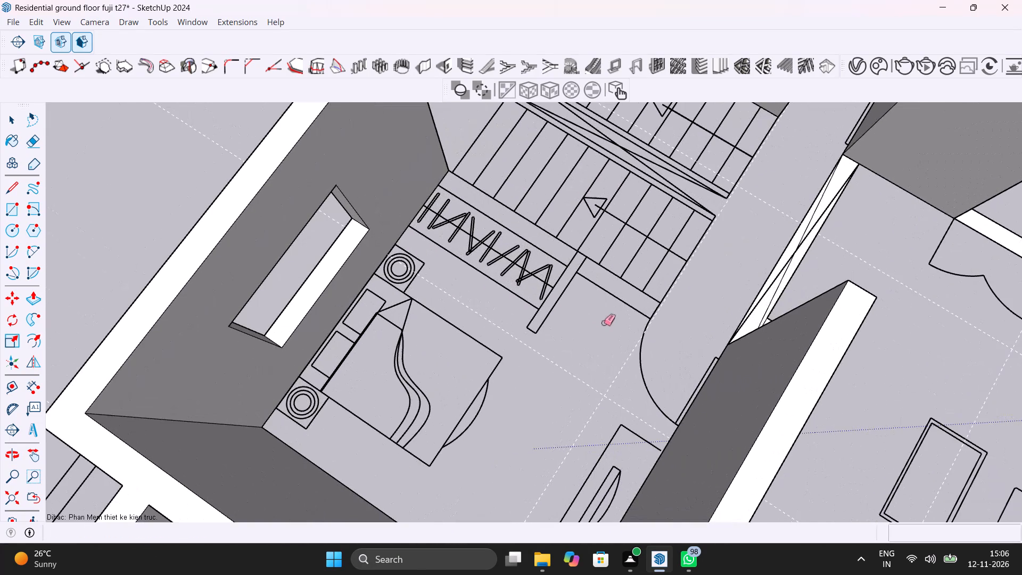
{"action": "key", "text": "space"}
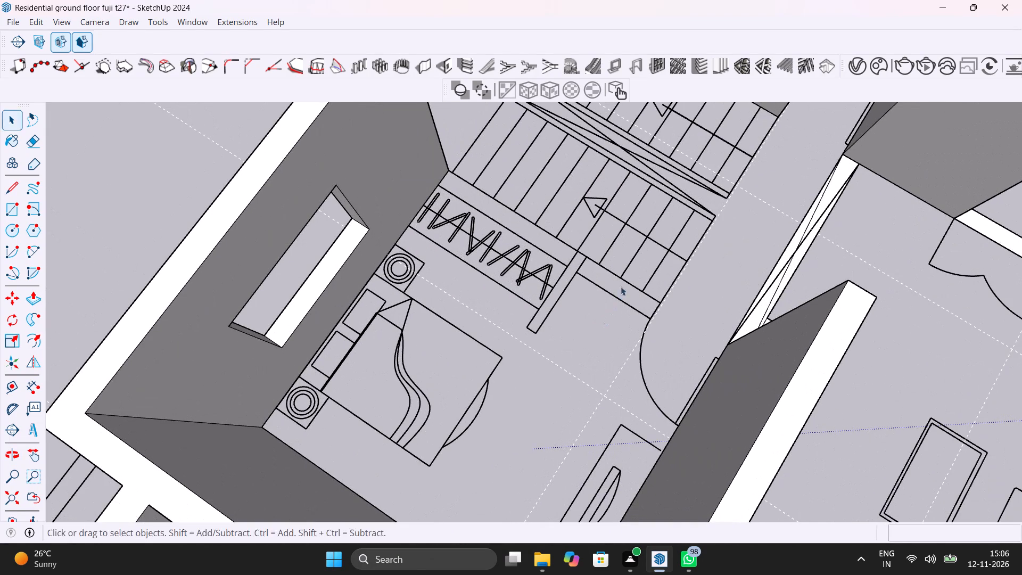
{"action": "left_click", "coordinate": [635, 297]}
{"action": "scroll", "coordinate": [547, 251], "scroll_direction": "up", "scroll_amount": 6}
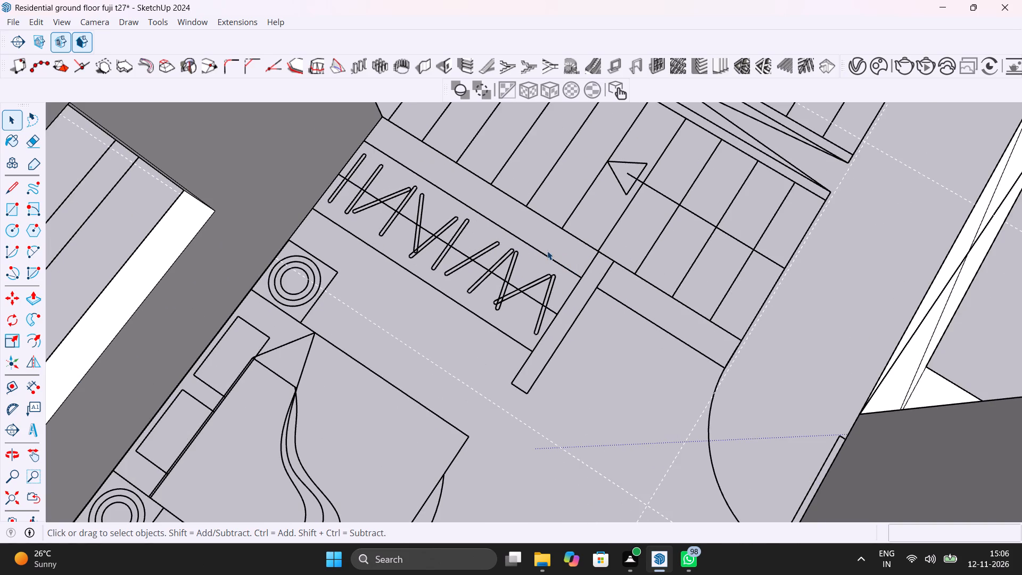
{"action": "key", "text": "r"}
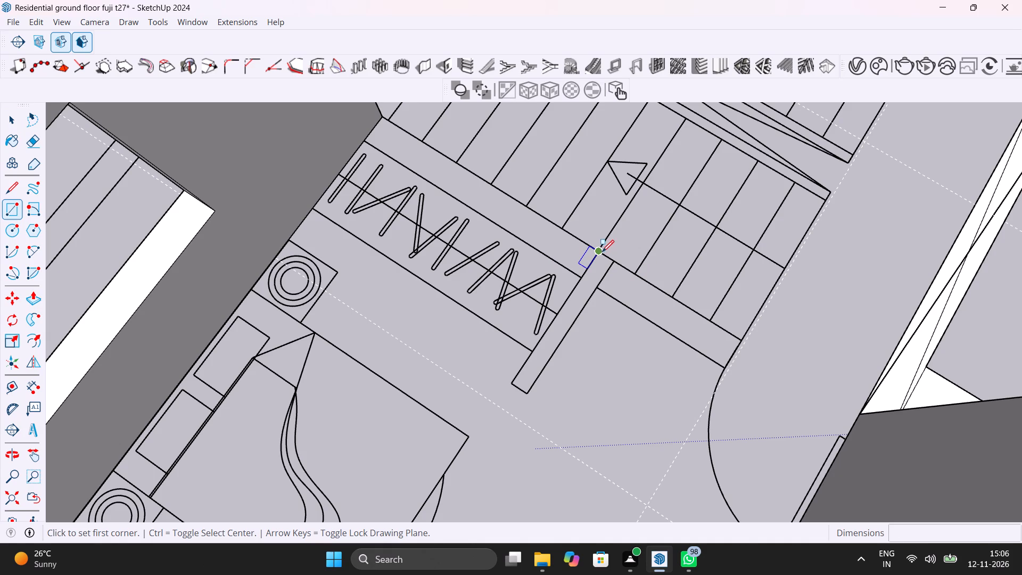
{"action": "left_click", "coordinate": [600, 251]}
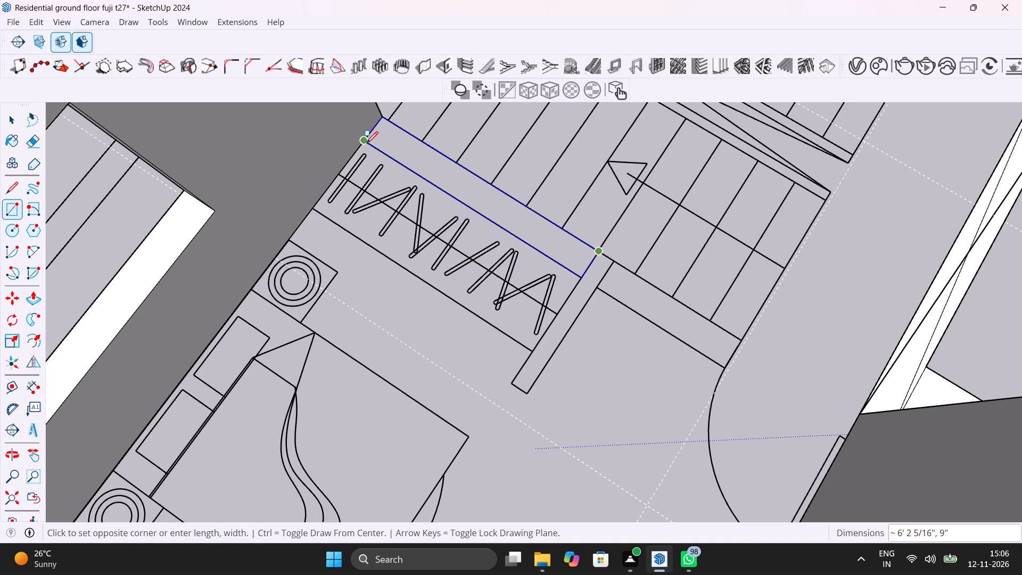
{"action": "left_click", "coordinate": [366, 141]}
{"action": "key", "text": "space"}
{"action": "left_click", "coordinate": [548, 274]}
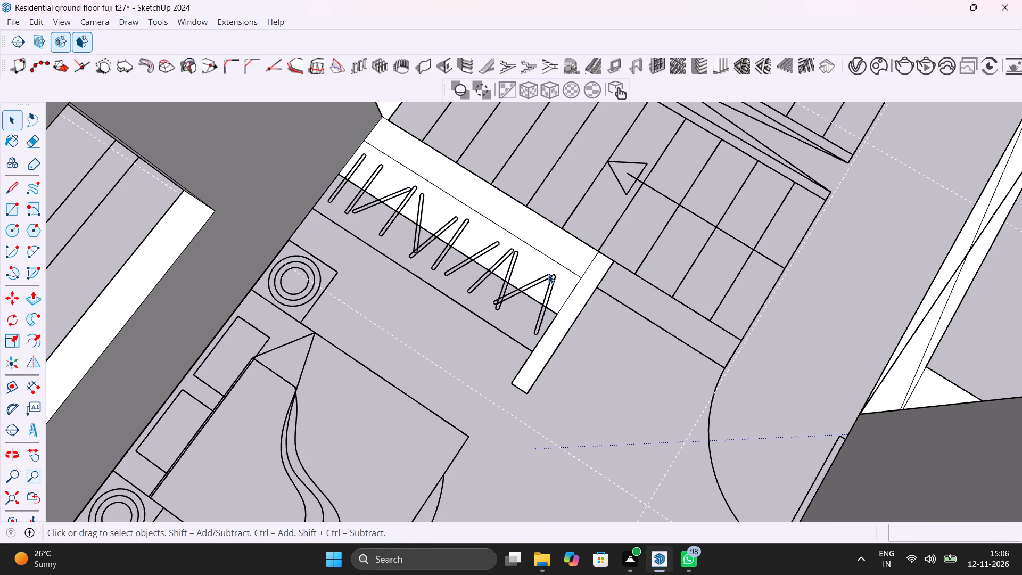
{"action": "left_click", "coordinate": [533, 266]}
{"action": "key", "text": "Delete"}
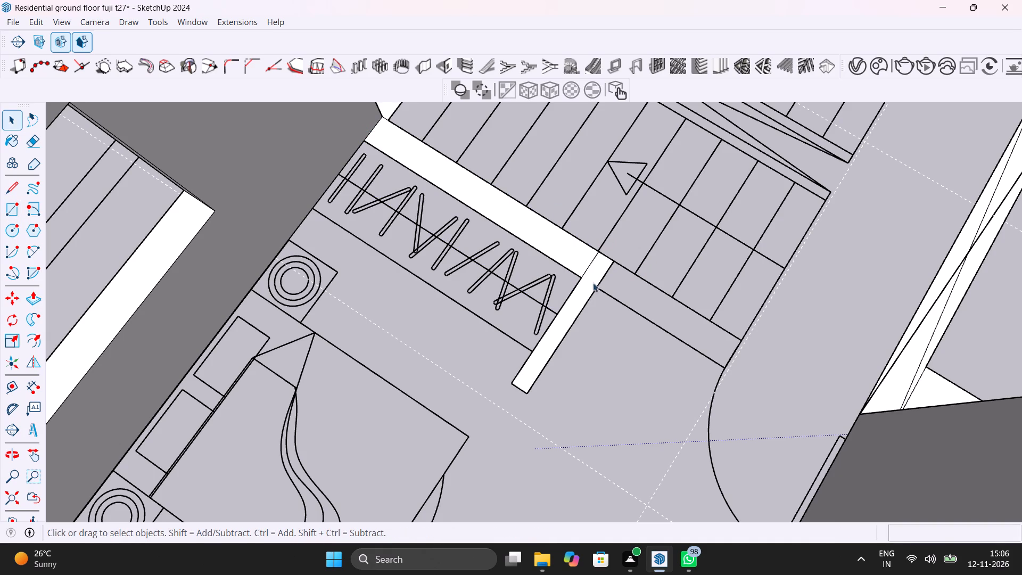
Erase the seam line where the staircase wall strip meets the short partition beside the wardrobe.
{"action": "scroll", "coordinate": [589, 267], "scroll_direction": "up", "scroll_amount": 4}
{"action": "key", "text": "e"}
{"action": "left_click", "coordinate": [589, 266]}
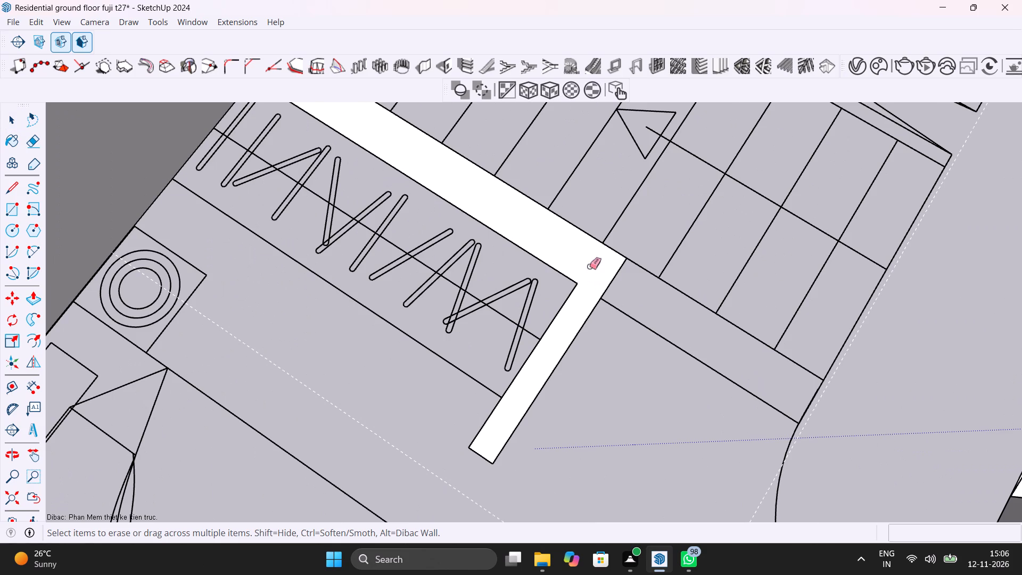
{"action": "key", "text": "space"}
Save the model.
{"action": "key", "text": "ctrl+s"}
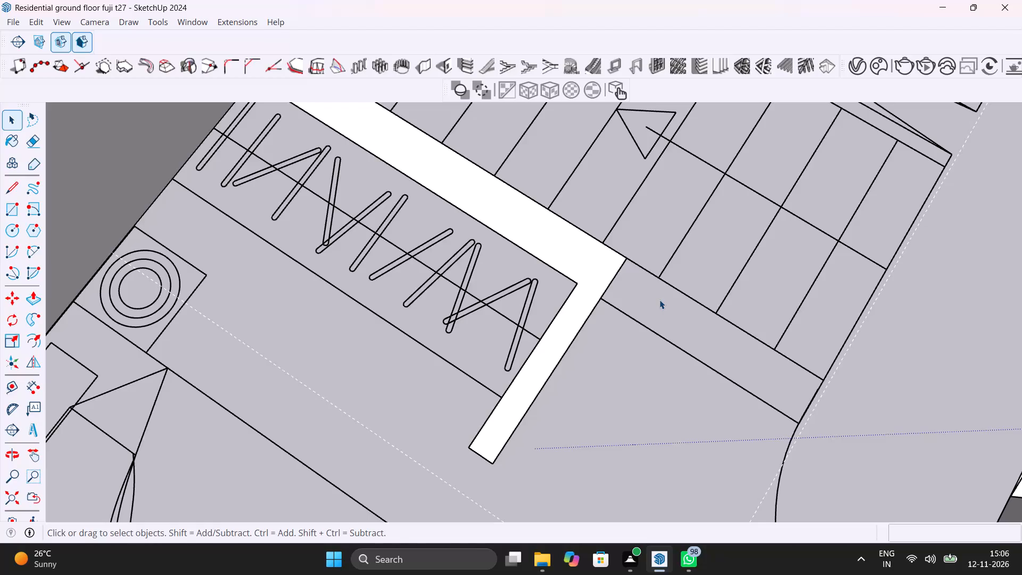
Fill the wall strip between the wardrobe partition and the bedroom door with a rectangle, and delete the unwanted bedroom floor face.
{"action": "key", "text": "r"}
{"action": "left_click", "coordinate": [804, 424]}
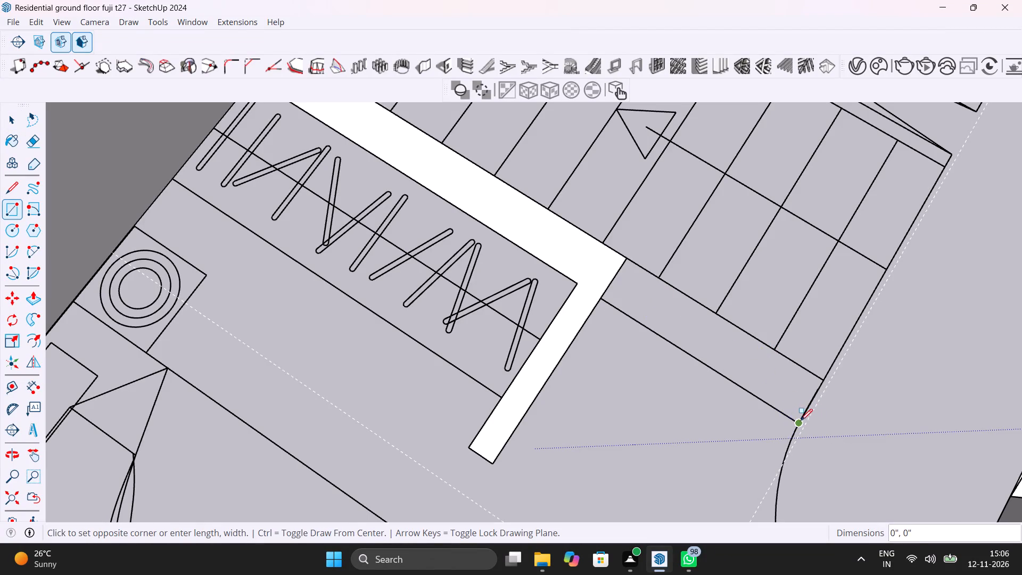
{"action": "left_click", "coordinate": [620, 258]}
{"action": "key", "text": "space"}
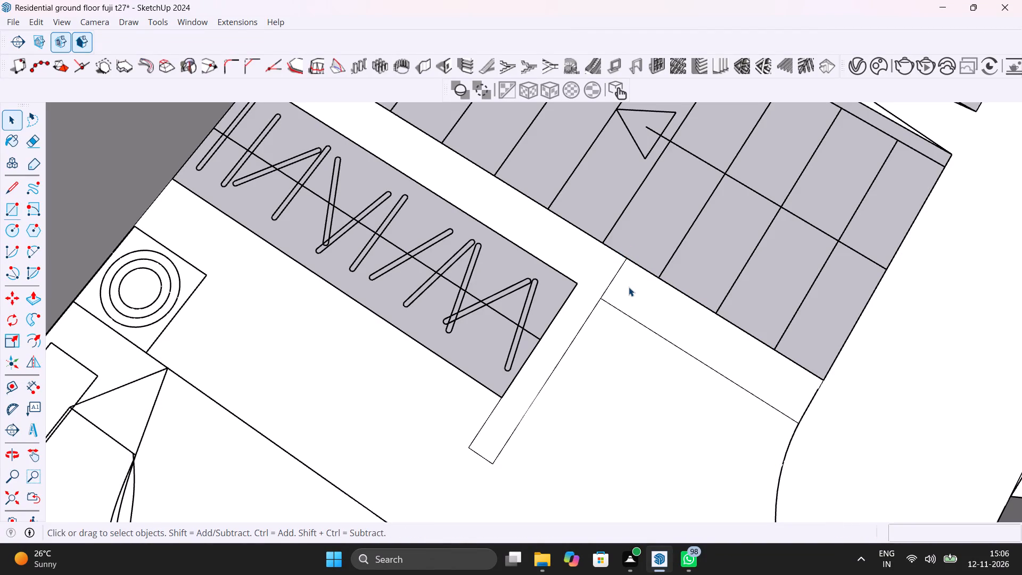
{"action": "left_click", "coordinate": [627, 395]}
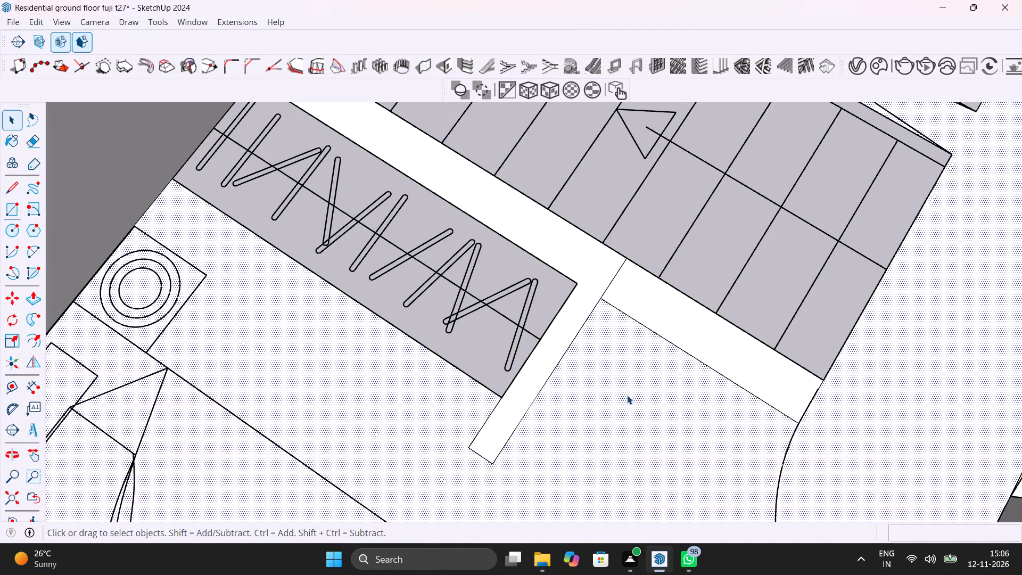
{"action": "key", "text": "Delete"}
{"action": "scroll", "coordinate": [627, 395], "scroll_direction": "down", "scroll_amount": 5}
{"action": "scroll", "coordinate": [614, 321], "scroll_direction": "up", "scroll_amount": 5}
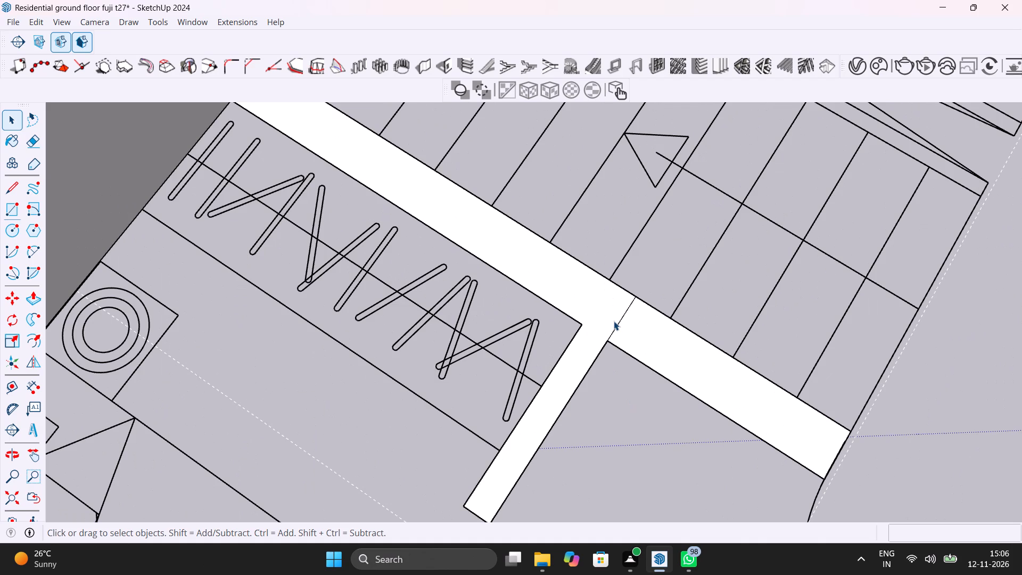
Erase the seam line where the wardrobe partition meets the wall strip running to the bedroom door.
{"action": "key", "text": "e"}
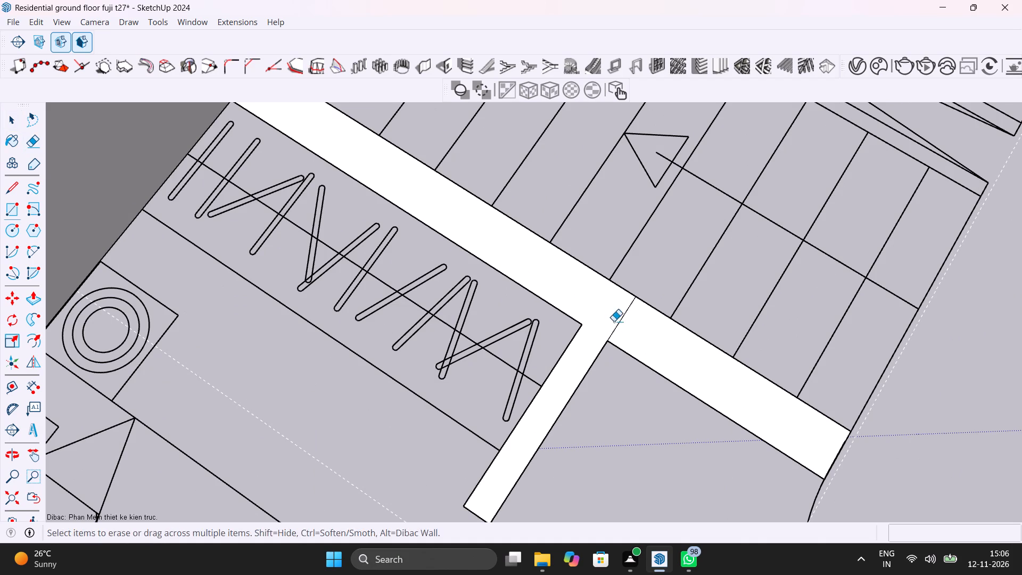
{"action": "left_click_drag", "start_coordinate": [617, 317], "coordinate": [628, 327]}
Push/Pull the joined wall face between bedroom and staircase, including the wardrobe partition, up 10' to match the bedroom's outer wall top.
{"action": "key", "text": "space"}
{"action": "left_click", "coordinate": [628, 327]}
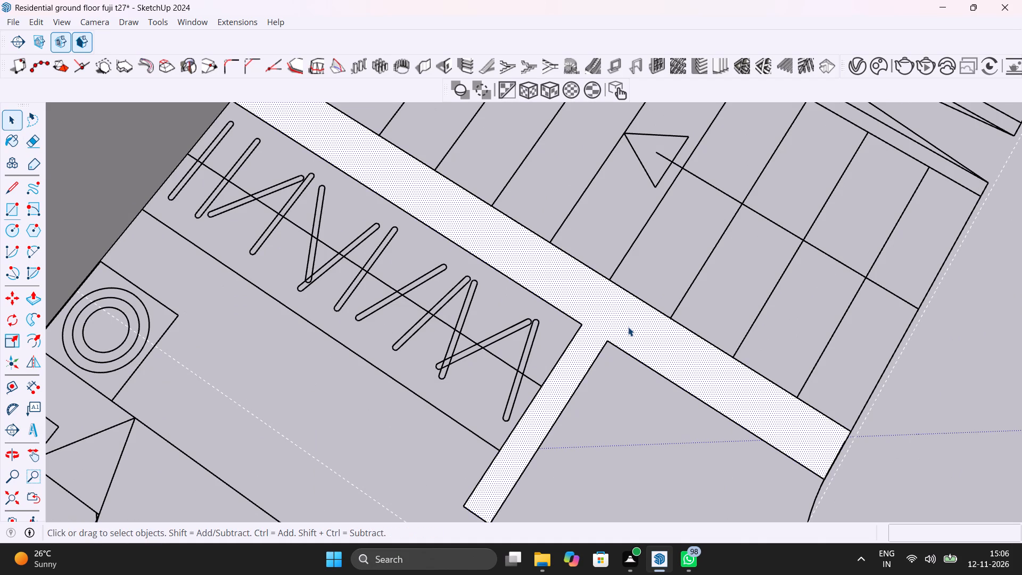
{"action": "key", "text": "p"}
{"action": "left_click", "coordinate": [628, 327]}
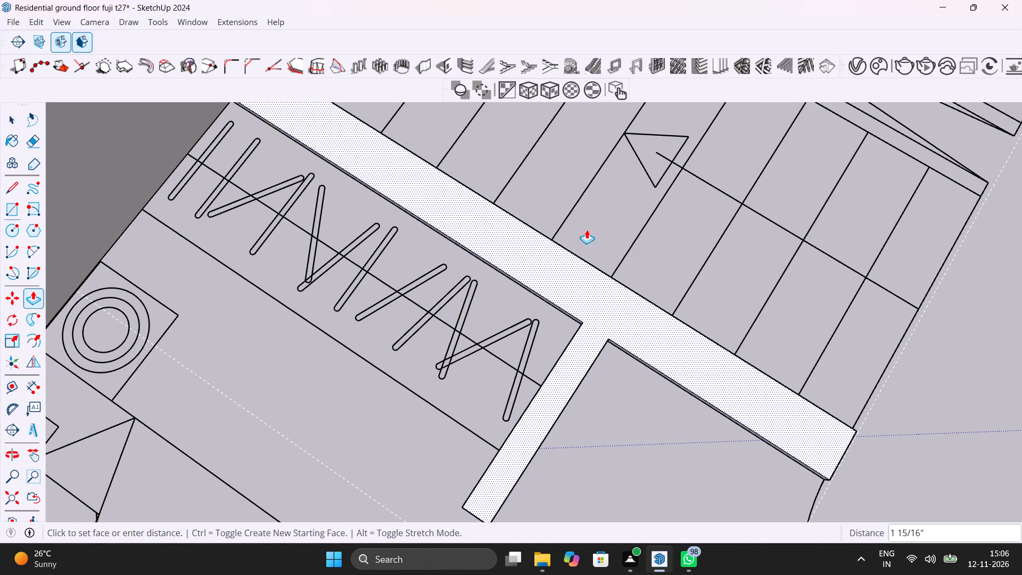
{"action": "scroll", "coordinate": [587, 229], "scroll_direction": "down", "scroll_amount": 14}
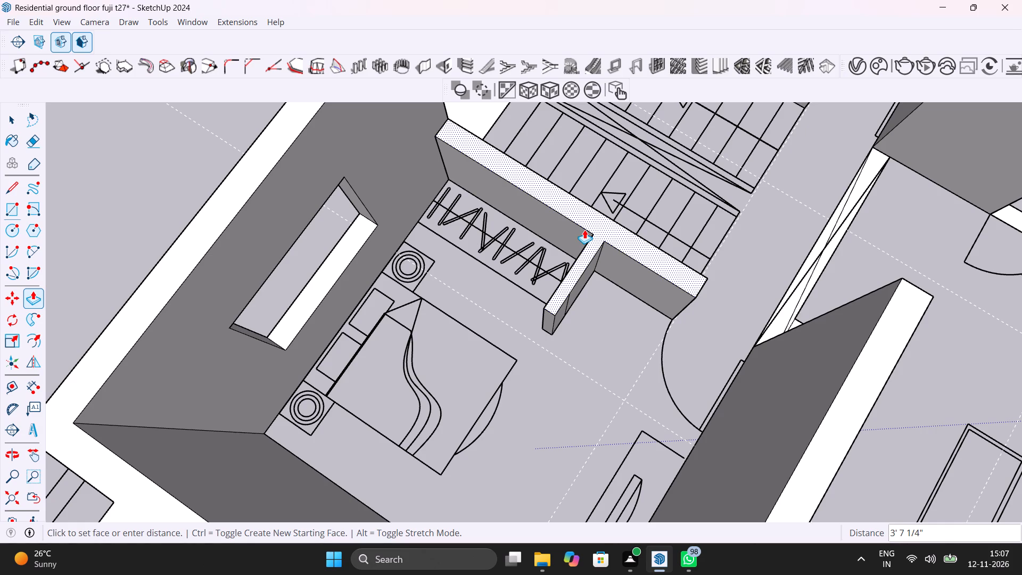
{"action": "scroll", "coordinate": [584, 229], "scroll_direction": "down", "scroll_amount": 5}
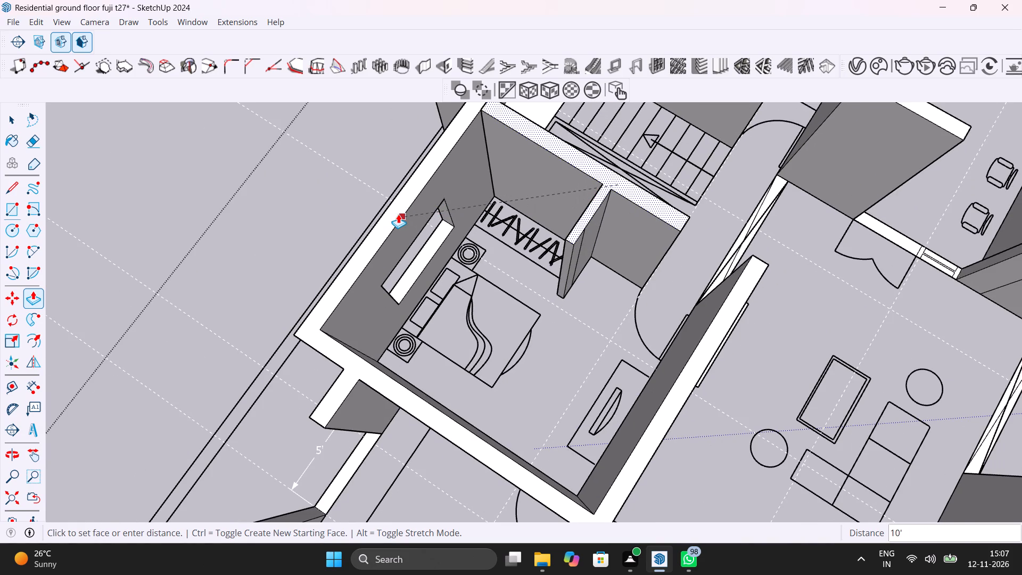
{"action": "left_click", "coordinate": [398, 214]}
{"action": "scroll", "coordinate": [419, 236], "scroll_direction": "down", "scroll_amount": 7}
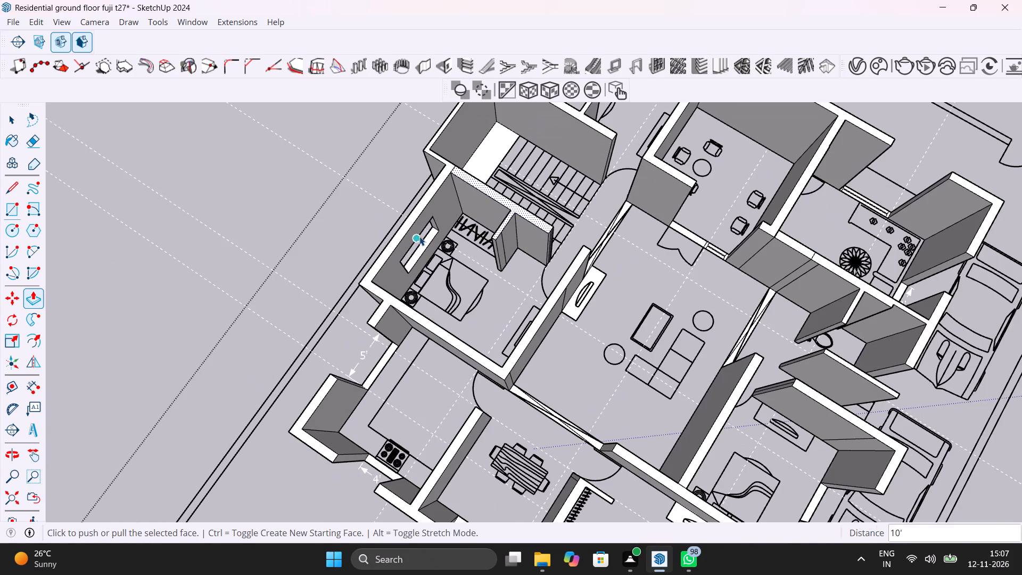
{"action": "key", "text": "space"}
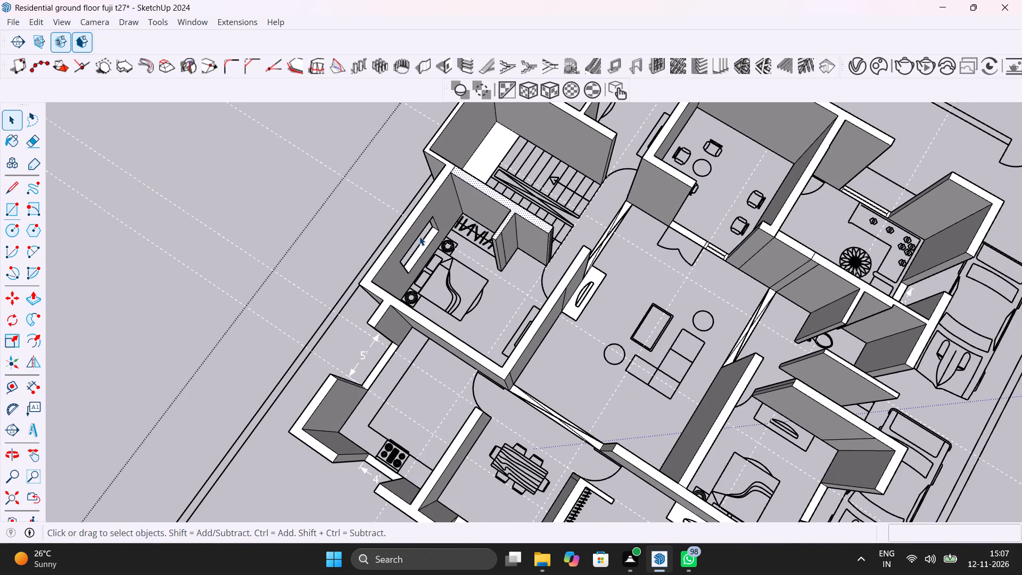
Save the model.
{"action": "key", "text": "ctrl+s"}
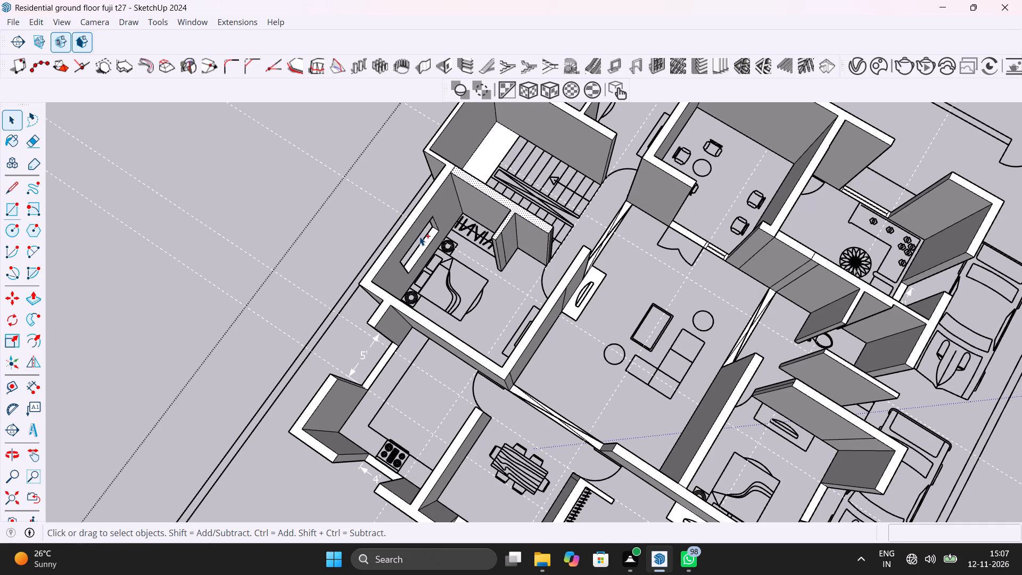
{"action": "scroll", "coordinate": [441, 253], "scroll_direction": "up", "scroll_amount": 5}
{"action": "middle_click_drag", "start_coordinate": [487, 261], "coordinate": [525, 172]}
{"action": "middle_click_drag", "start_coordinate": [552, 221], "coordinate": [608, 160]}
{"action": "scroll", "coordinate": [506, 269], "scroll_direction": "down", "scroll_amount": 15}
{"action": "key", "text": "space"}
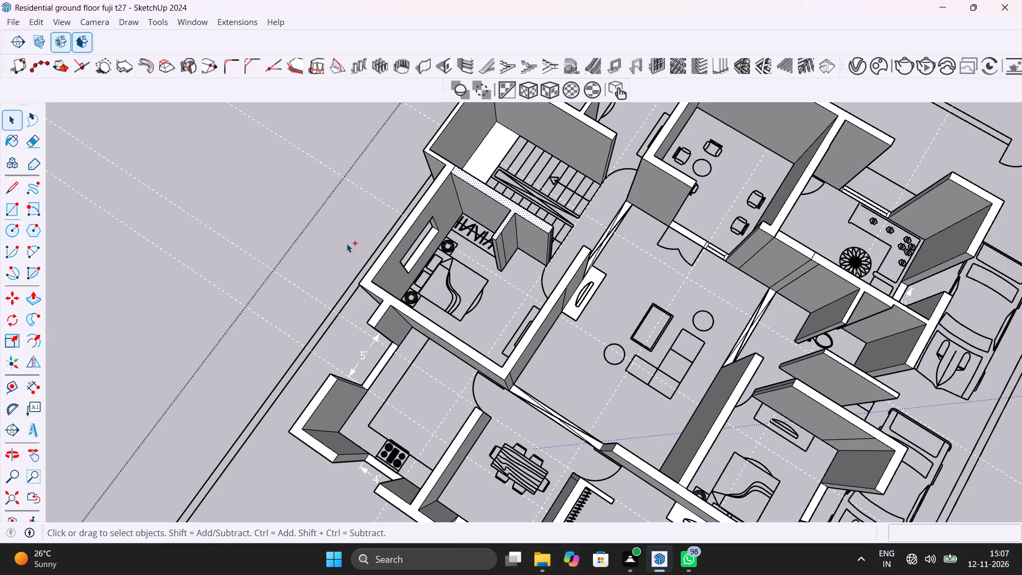
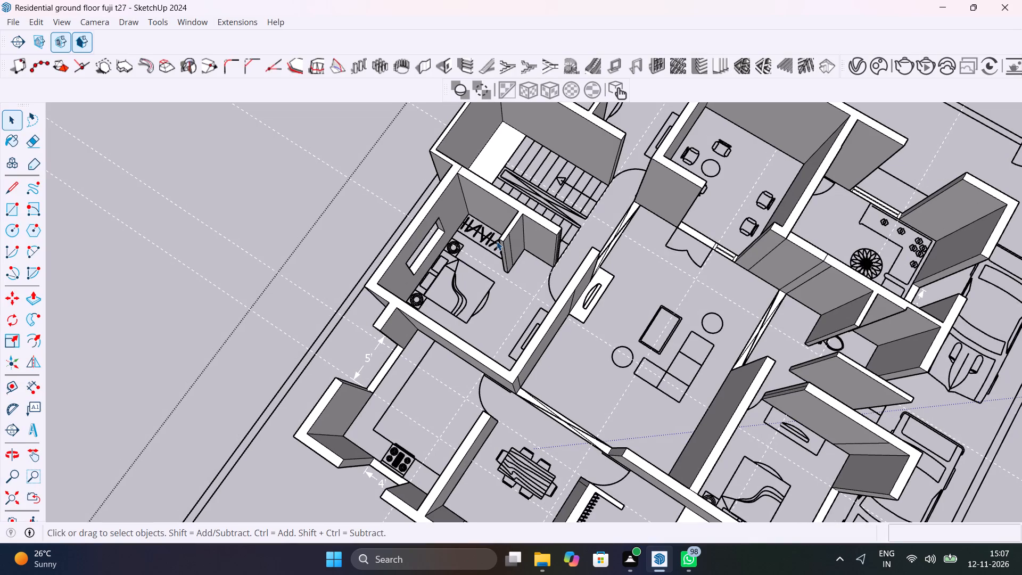
Save the model.
{"action": "middle_click_drag", "start_coordinate": [519, 217], "coordinate": [688, 124]}
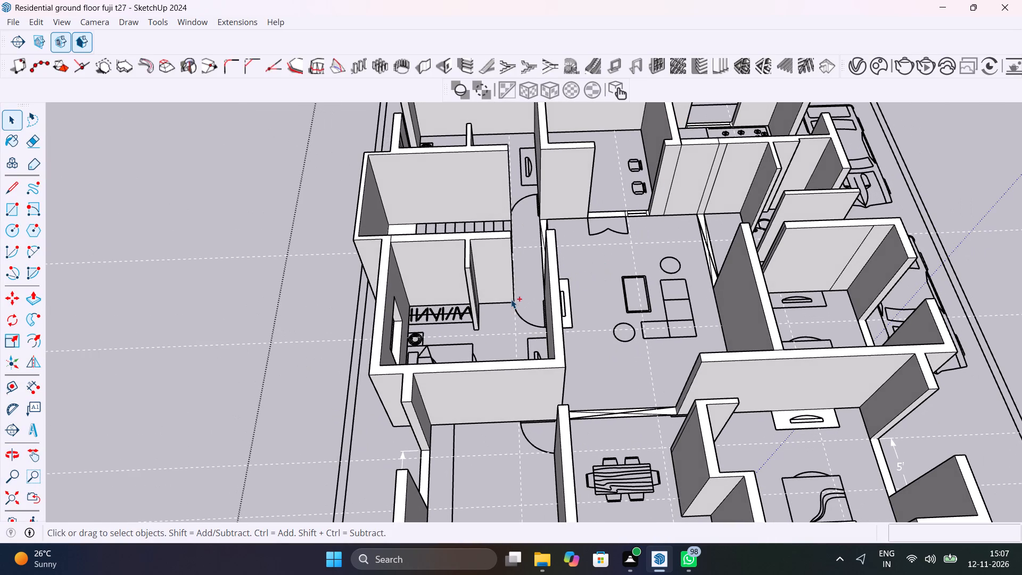
{"action": "key", "text": "ctrl+s"}
{"action": "key", "text": "space"}
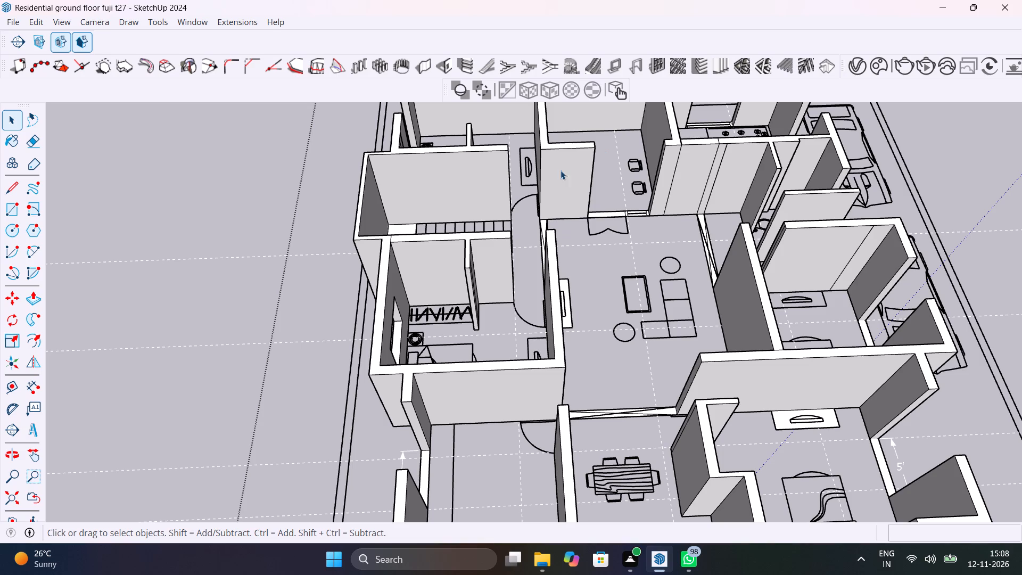
{"action": "scroll", "coordinate": [563, 286], "scroll_direction": "down", "scroll_amount": 7}
{"action": "key", "text": "ctrl+s"}
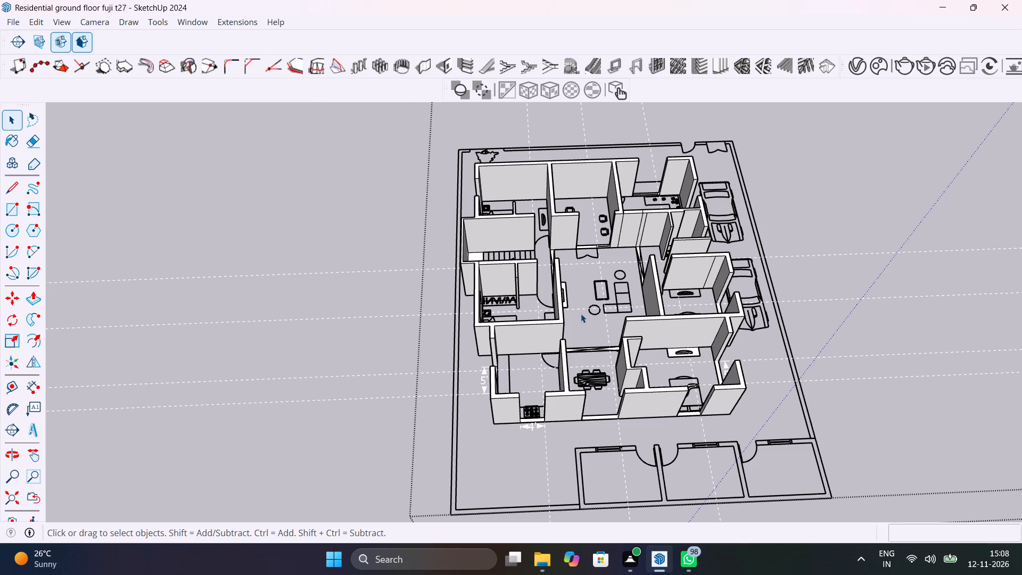
Erase the vertical seam line on the bedroom wall's living-room face, near its door end.
{"action": "middle_click_drag", "start_coordinate": [576, 310], "coordinate": [440, 258]}
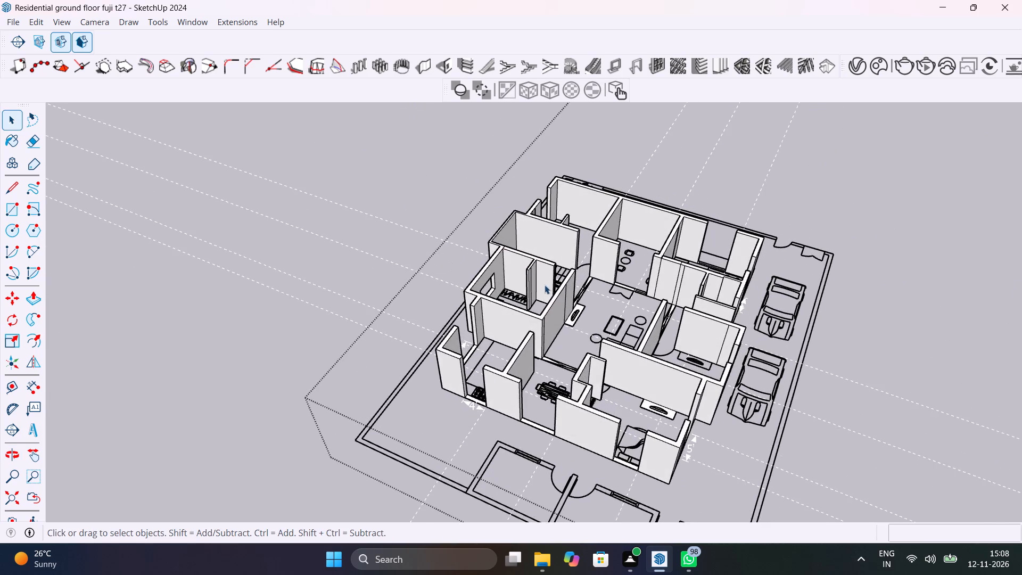
{"action": "scroll", "coordinate": [545, 285], "scroll_direction": "up", "scroll_amount": 10}
{"action": "middle_click_drag", "start_coordinate": [599, 326], "coordinate": [480, 331]}
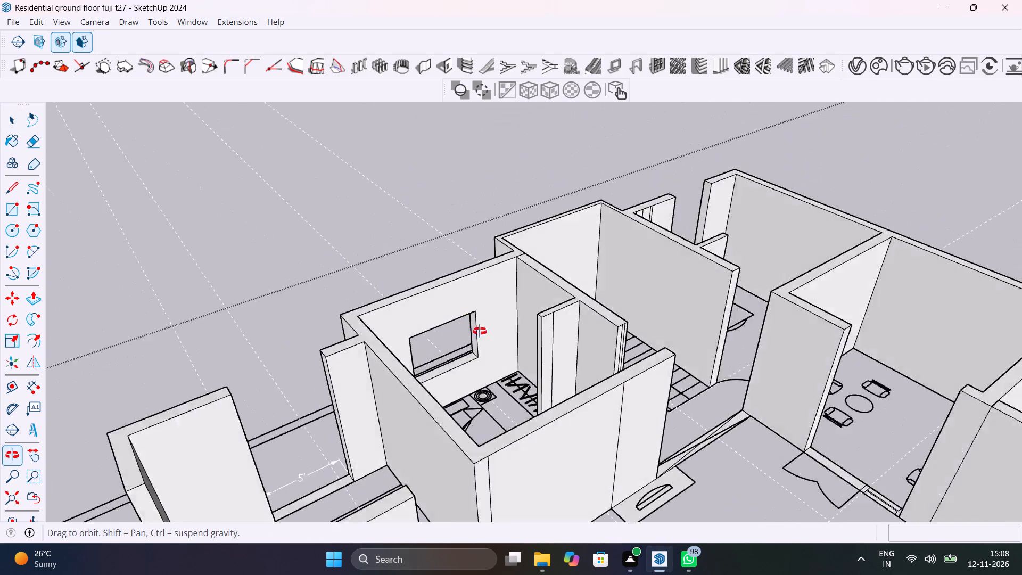
{"action": "middle_click_drag", "start_coordinate": [480, 331], "coordinate": [464, 328]}
{"action": "scroll", "coordinate": [649, 431], "scroll_direction": "up", "scroll_amount": 4}
{"action": "key", "text": "e"}
{"action": "left_click_drag", "start_coordinate": [626, 421], "coordinate": [604, 417]}
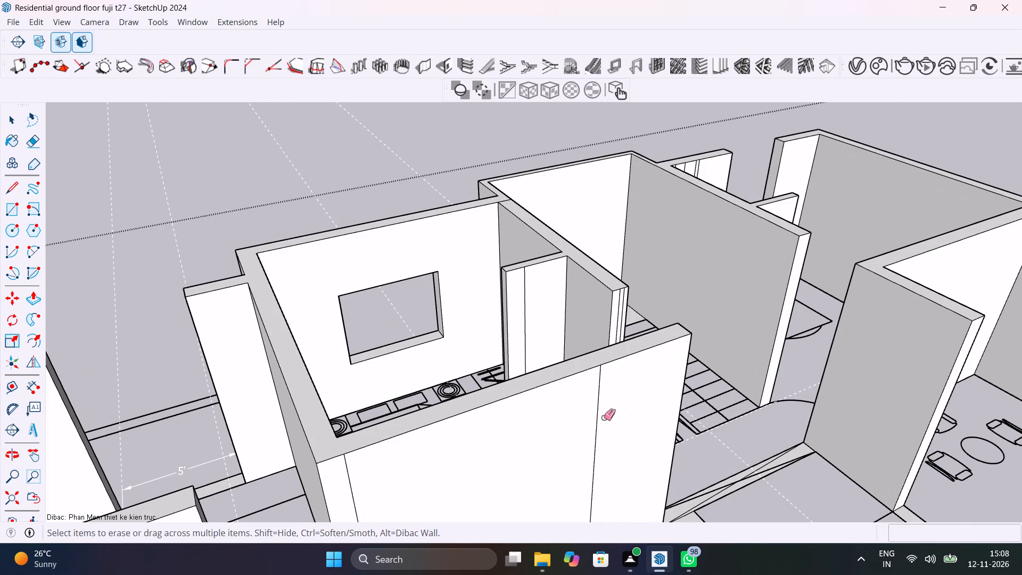
{"action": "left_click_drag", "start_coordinate": [604, 417], "coordinate": [585, 417]}
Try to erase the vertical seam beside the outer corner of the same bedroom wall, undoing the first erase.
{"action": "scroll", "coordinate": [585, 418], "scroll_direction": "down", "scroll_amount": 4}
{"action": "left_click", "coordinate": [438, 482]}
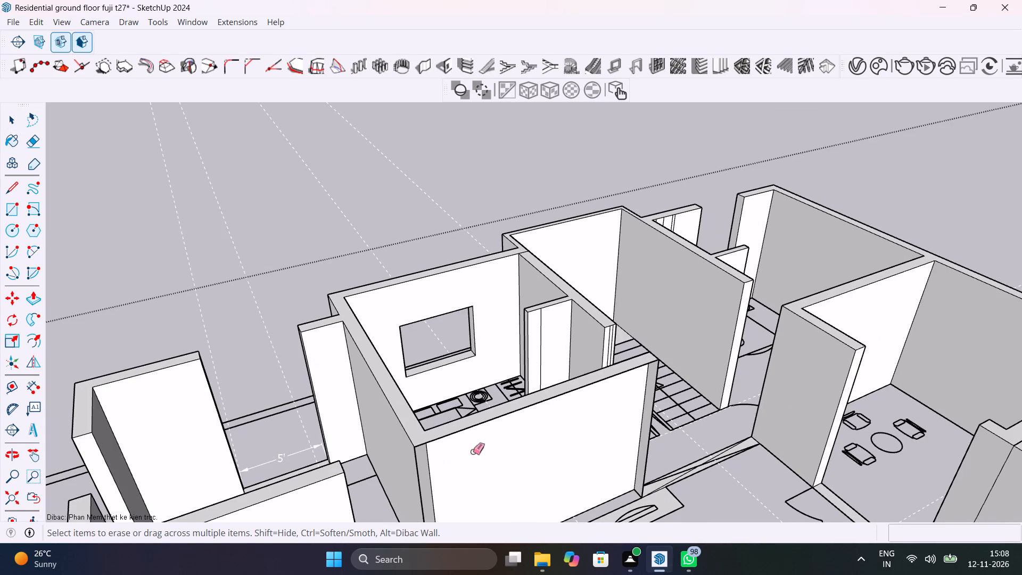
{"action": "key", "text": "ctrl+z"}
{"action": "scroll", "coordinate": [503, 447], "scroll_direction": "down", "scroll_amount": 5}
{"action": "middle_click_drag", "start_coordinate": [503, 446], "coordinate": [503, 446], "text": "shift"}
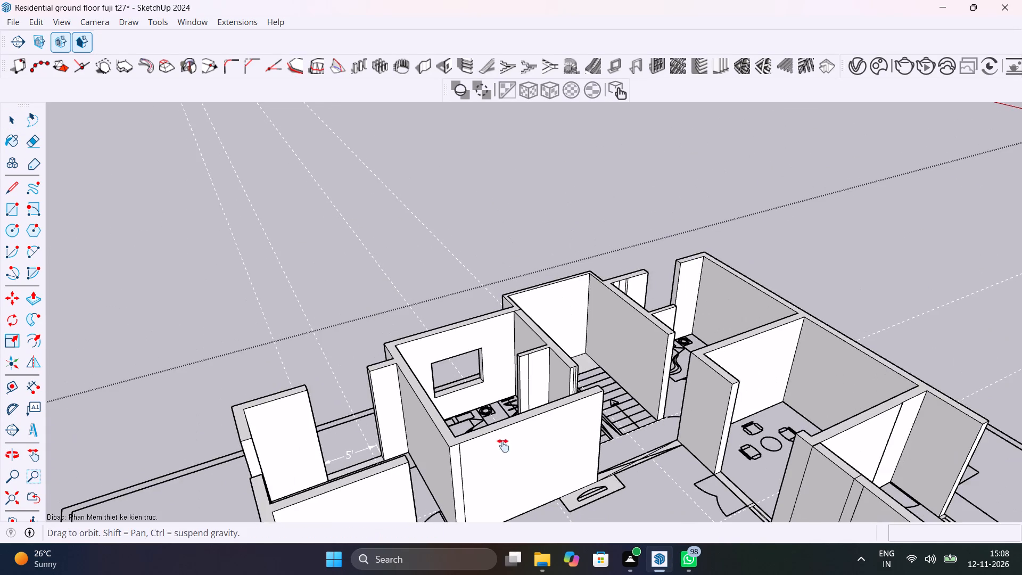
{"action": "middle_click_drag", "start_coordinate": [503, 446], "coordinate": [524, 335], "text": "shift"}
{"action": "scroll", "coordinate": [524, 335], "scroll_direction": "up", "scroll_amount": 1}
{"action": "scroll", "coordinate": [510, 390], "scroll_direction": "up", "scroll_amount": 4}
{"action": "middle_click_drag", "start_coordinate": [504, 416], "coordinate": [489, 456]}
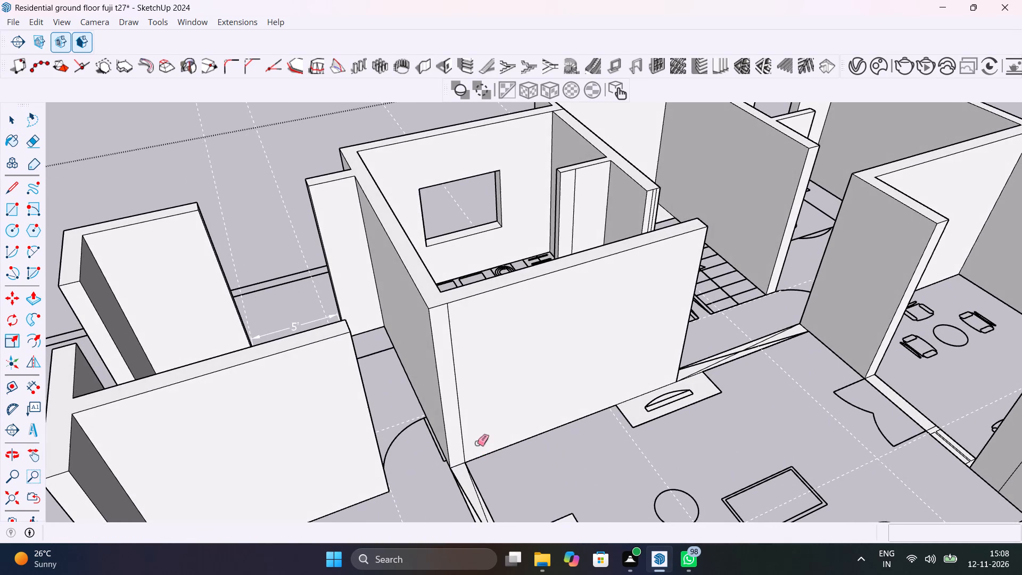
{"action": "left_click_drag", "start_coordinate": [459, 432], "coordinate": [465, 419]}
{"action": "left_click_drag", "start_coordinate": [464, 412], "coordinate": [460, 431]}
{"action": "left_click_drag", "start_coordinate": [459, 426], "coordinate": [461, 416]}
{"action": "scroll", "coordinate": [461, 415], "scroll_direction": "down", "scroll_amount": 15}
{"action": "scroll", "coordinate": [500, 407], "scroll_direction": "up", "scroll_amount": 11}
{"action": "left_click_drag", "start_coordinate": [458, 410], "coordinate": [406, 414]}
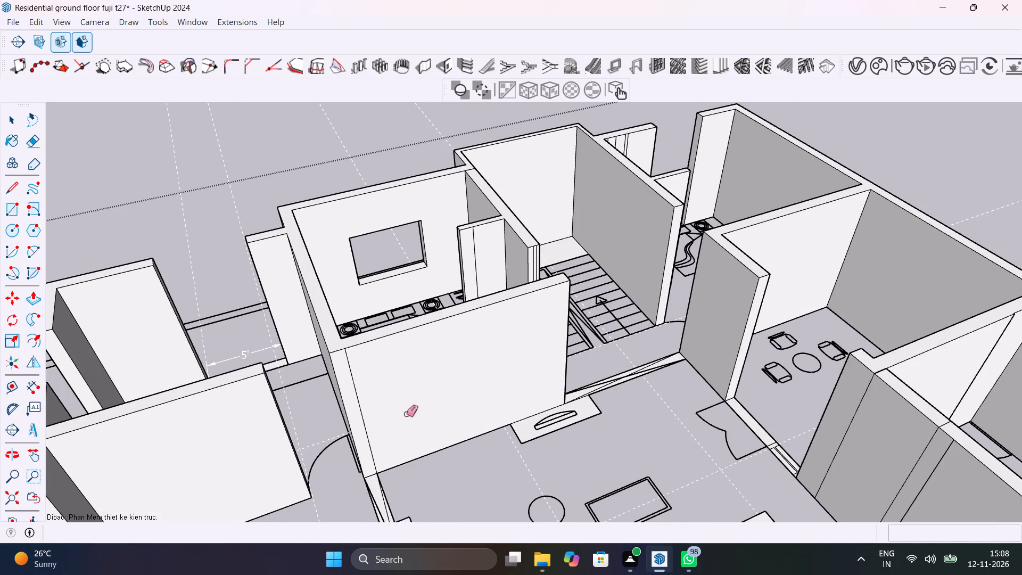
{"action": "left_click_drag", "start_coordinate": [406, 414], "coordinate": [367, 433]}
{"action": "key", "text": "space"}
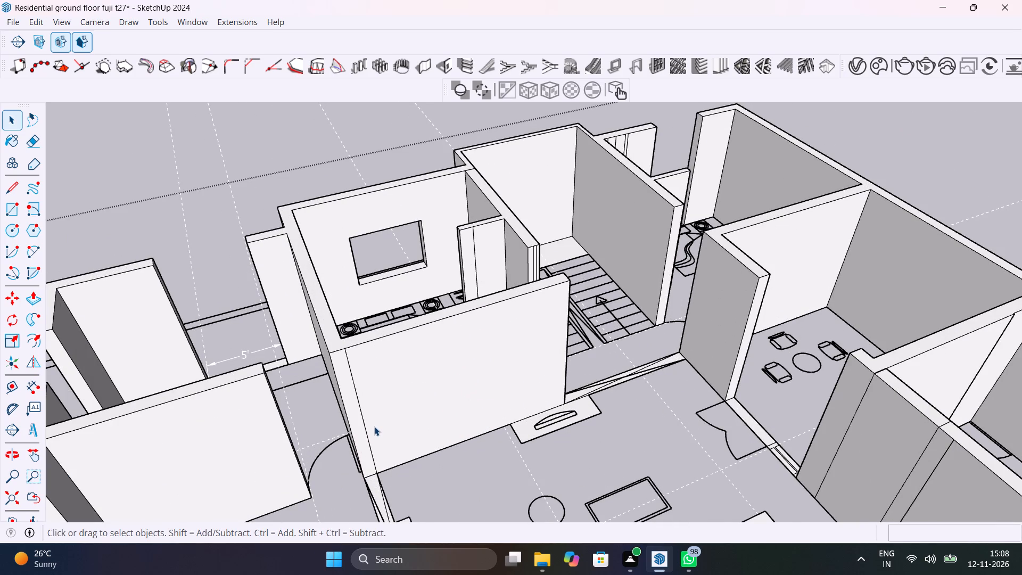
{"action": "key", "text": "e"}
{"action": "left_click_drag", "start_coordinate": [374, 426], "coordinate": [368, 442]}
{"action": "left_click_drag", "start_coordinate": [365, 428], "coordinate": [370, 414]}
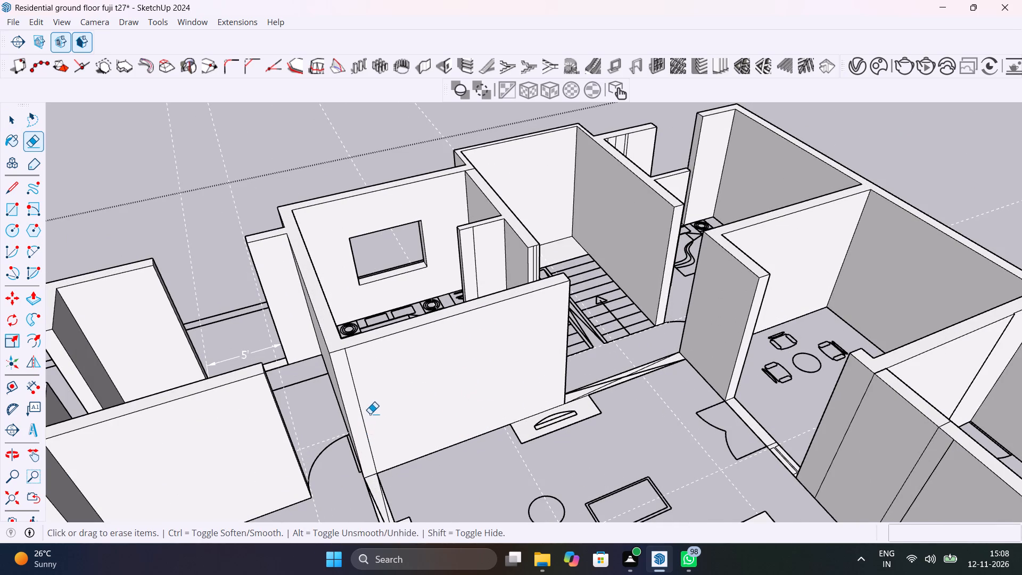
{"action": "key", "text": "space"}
Erase the two vertical seam lines on the narrow wall face near the TV unit.
{"action": "scroll", "coordinate": [439, 412], "scroll_direction": "down", "scroll_amount": 15}
{"action": "middle_click_drag", "start_coordinate": [442, 420], "coordinate": [773, 327]}
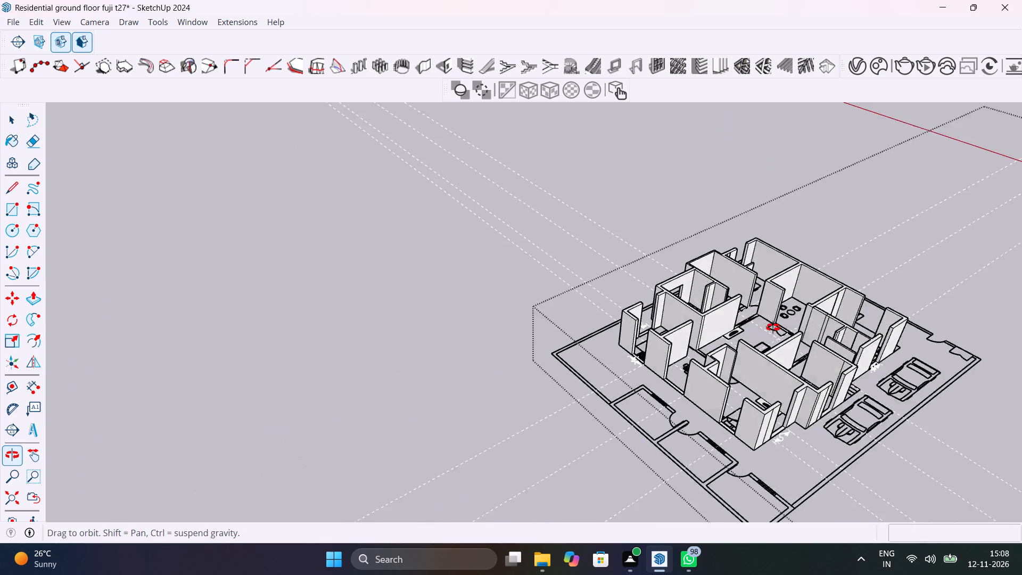
{"action": "middle_click_drag", "start_coordinate": [773, 327], "coordinate": [937, 373]}
{"action": "scroll", "coordinate": [697, 285], "scroll_direction": "up", "scroll_amount": 11}
{"action": "middle_click_drag", "start_coordinate": [661, 292], "coordinate": [675, 304], "text": "shift"}
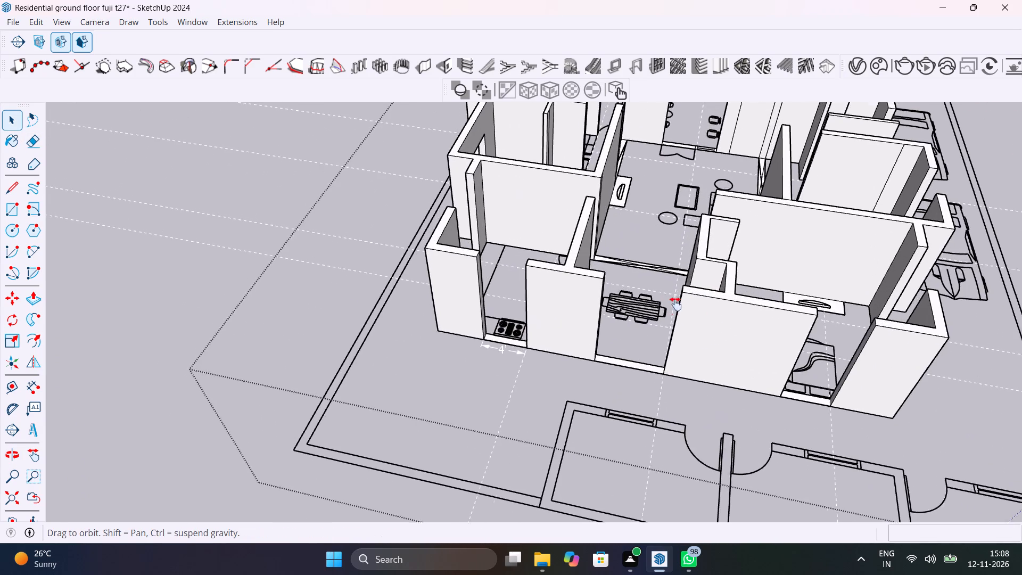
{"action": "middle_click_drag", "start_coordinate": [675, 304], "coordinate": [531, 488], "text": "shift"}
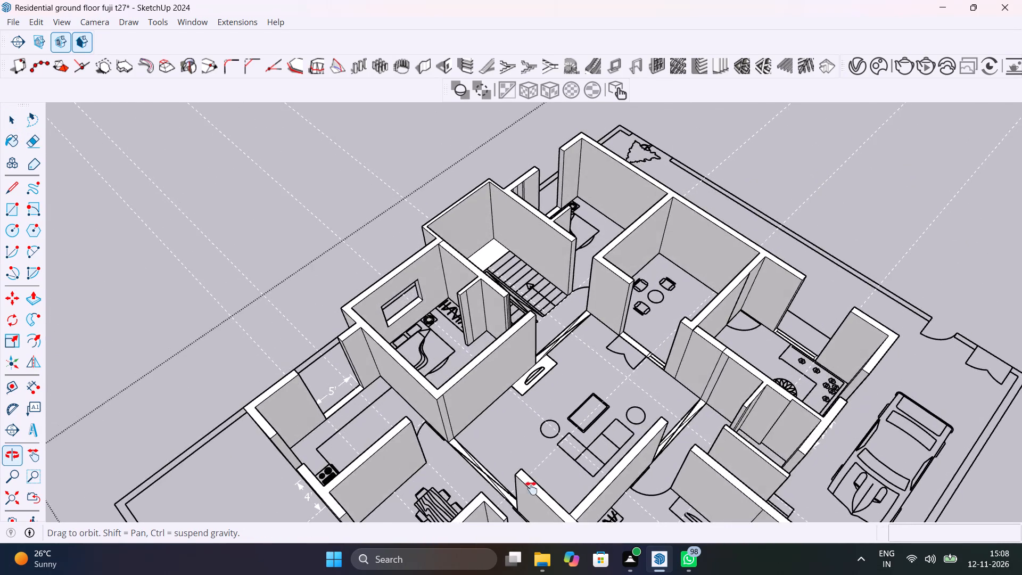
{"action": "middle_click_drag", "start_coordinate": [531, 488], "coordinate": [708, 475], "text": "shift"}
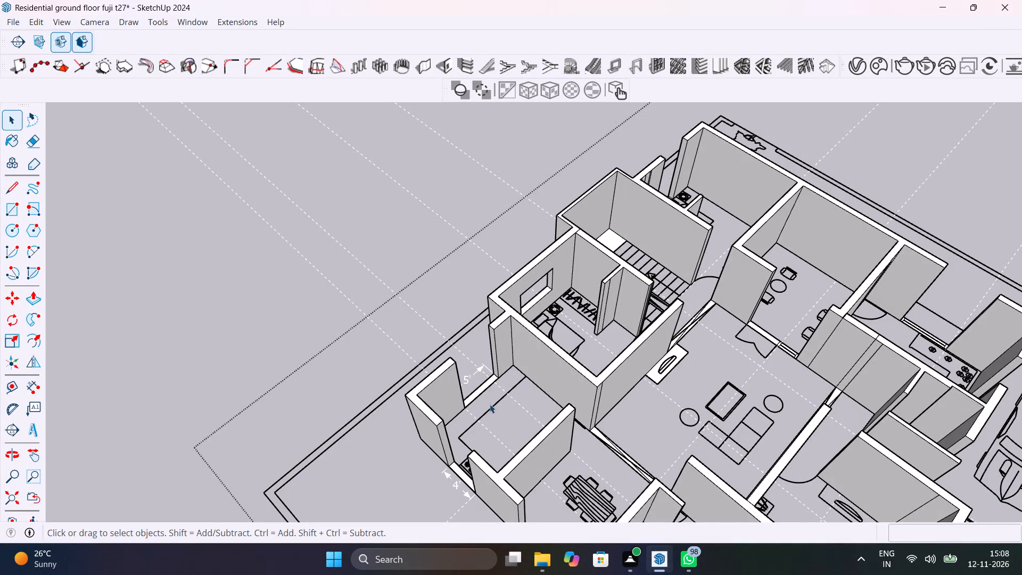
{"action": "scroll", "coordinate": [490, 404], "scroll_direction": "up", "scroll_amount": 1}
{"action": "middle_click_drag", "start_coordinate": [491, 404], "coordinate": [1021, 391]}
{"action": "scroll", "coordinate": [441, 303], "scroll_direction": "up", "scroll_amount": 4}
{"action": "scroll", "coordinate": [411, 362], "scroll_direction": "up", "scroll_amount": 1, "text": "shift"}
{"action": "middle_click_drag", "start_coordinate": [418, 363], "coordinate": [552, 454], "text": "shift"}
{"action": "scroll", "coordinate": [556, 455], "scroll_direction": "up", "scroll_amount": 1, "text": "shift"}
{"action": "scroll", "coordinate": [550, 450], "scroll_direction": "up", "scroll_amount": 10}
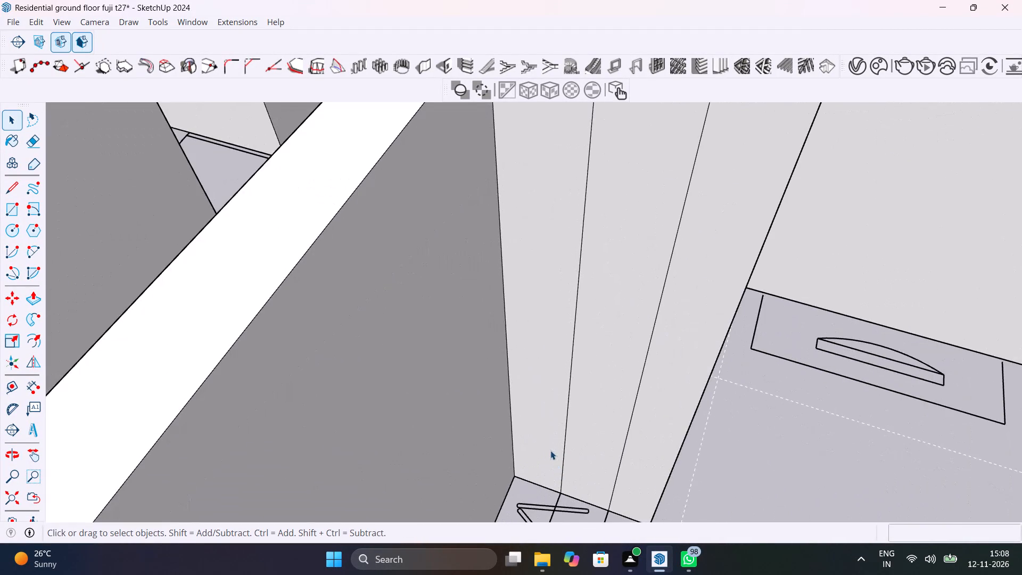
{"action": "key", "text": "e"}
{"action": "left_click_drag", "start_coordinate": [597, 415], "coordinate": [567, 372]}
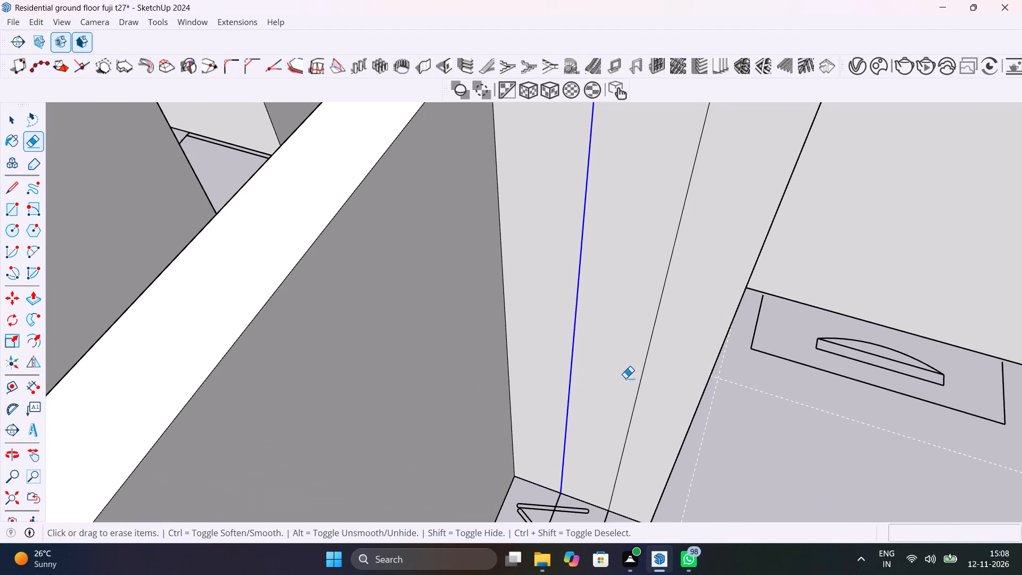
{"action": "left_click_drag", "start_coordinate": [648, 377], "coordinate": [632, 351]}
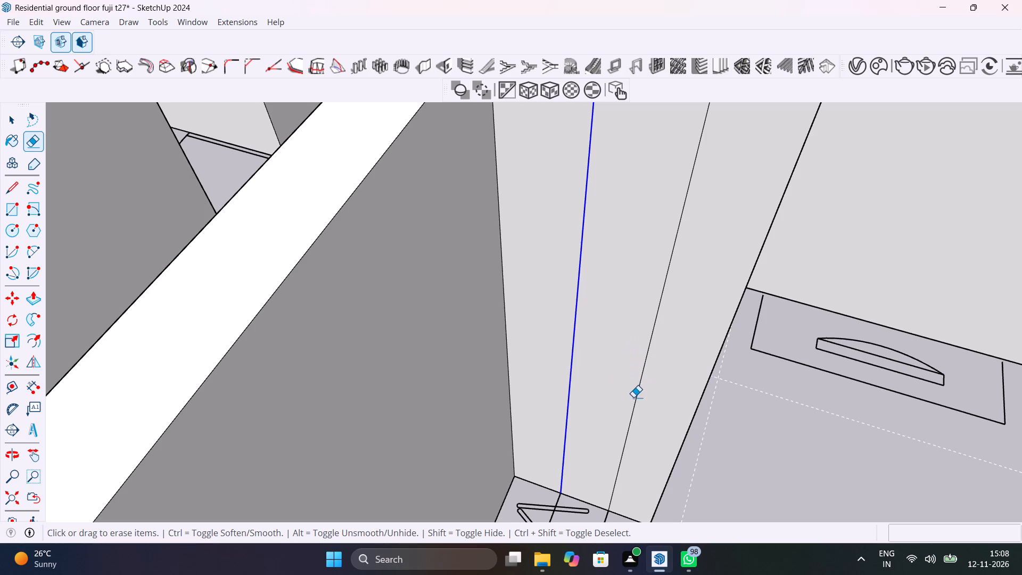
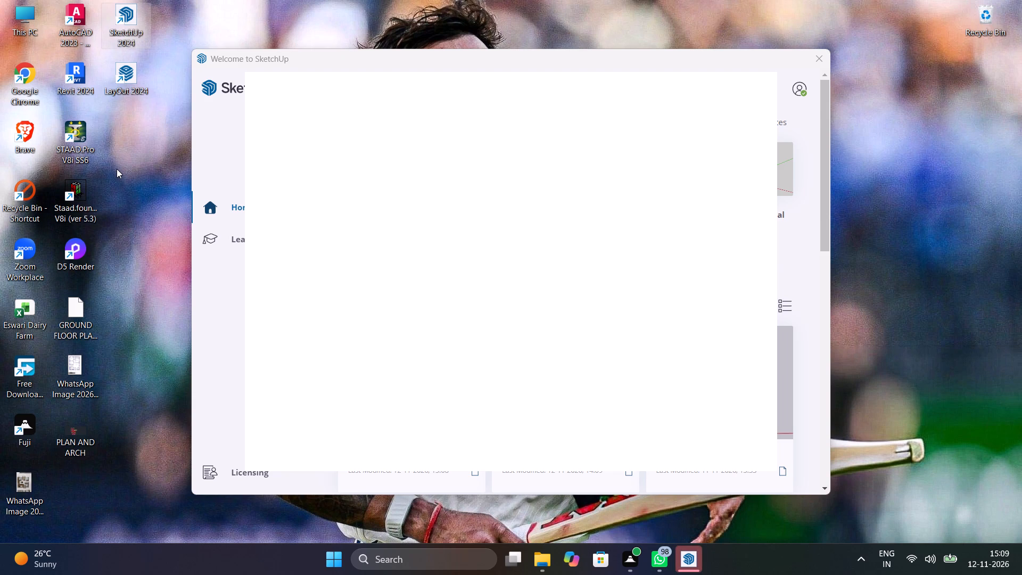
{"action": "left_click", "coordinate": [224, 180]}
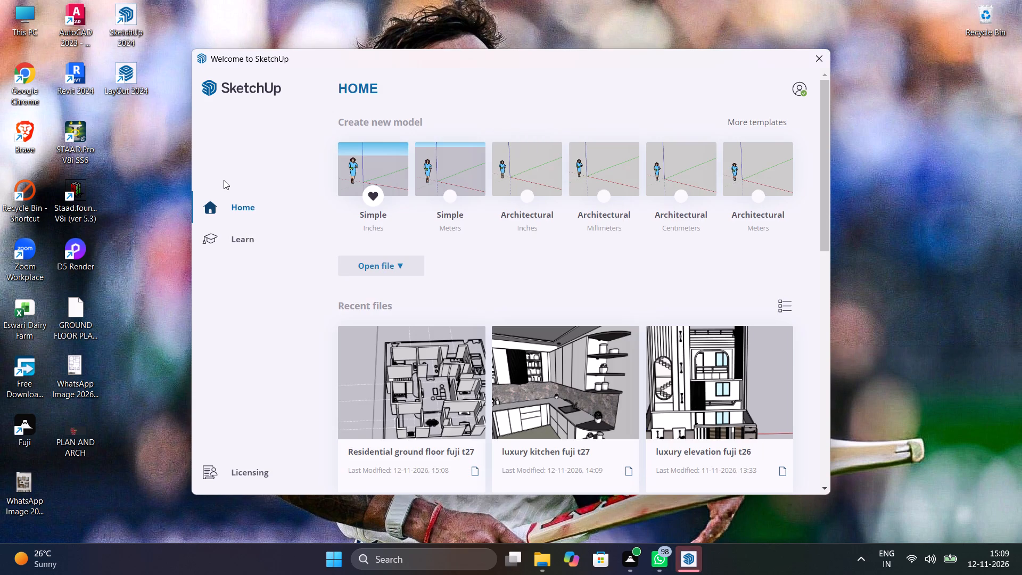
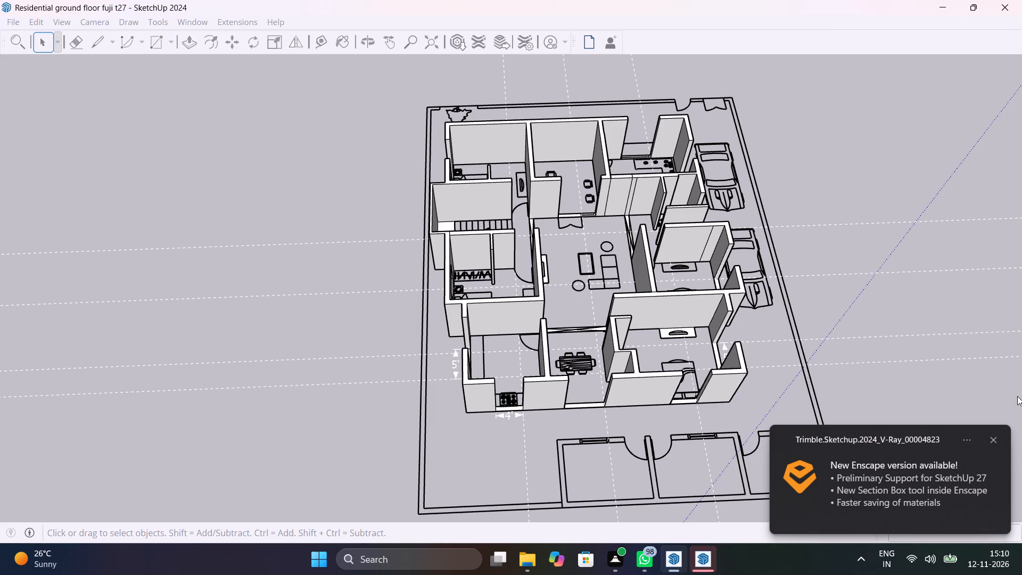
Dismiss the Enscape update notice and the CTS Louvers Pro licence window without activating anything, and save the ground floor model.
{"action": "left_click", "coordinate": [995, 438]}
{"action": "key", "text": "ctrl+s"}
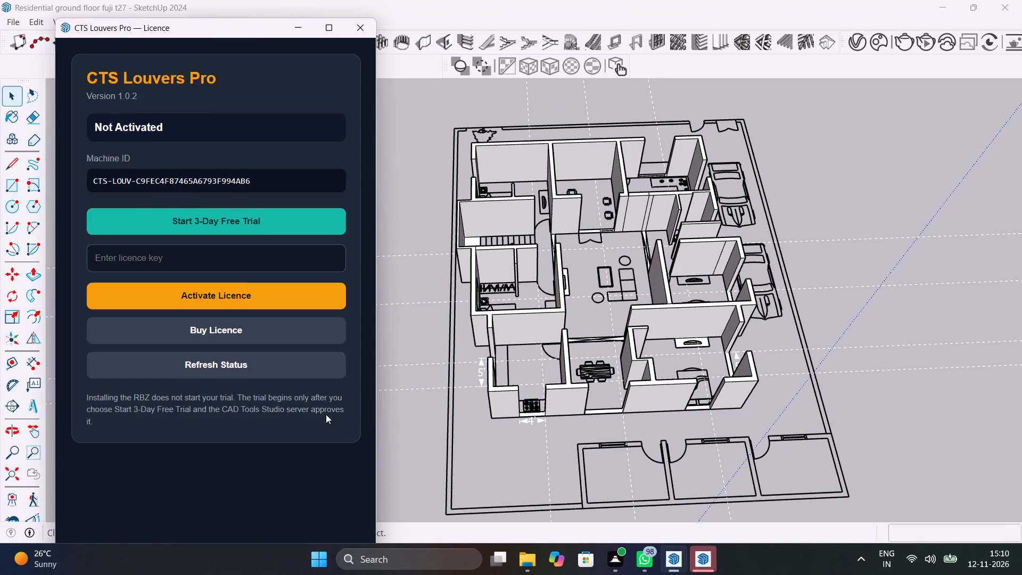
{"action": "left_click", "coordinate": [361, 25]}
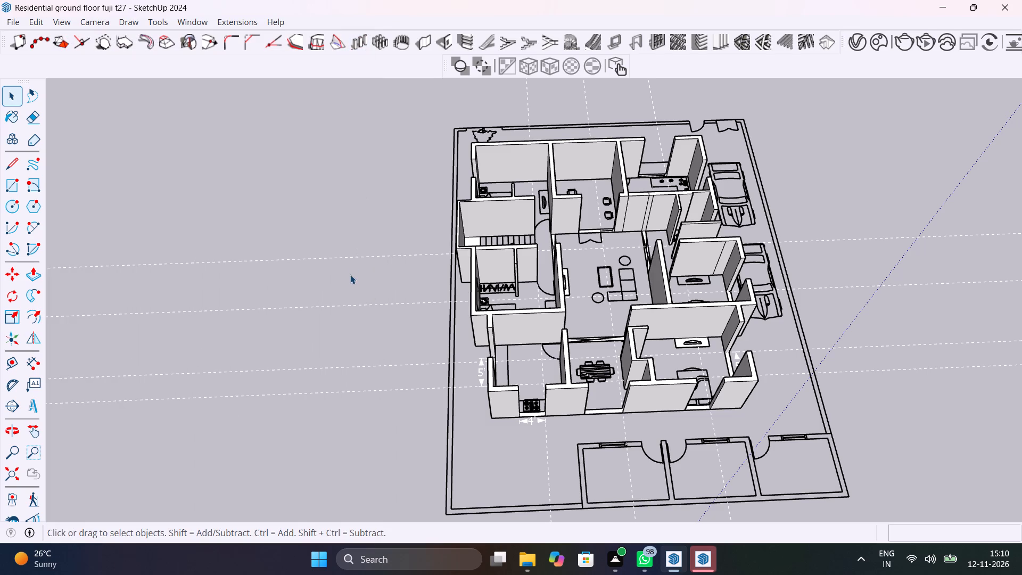
{"action": "key", "text": "ctrl+s"}
{"action": "middle_click_drag", "start_coordinate": [770, 419], "coordinate": [768, 282]}
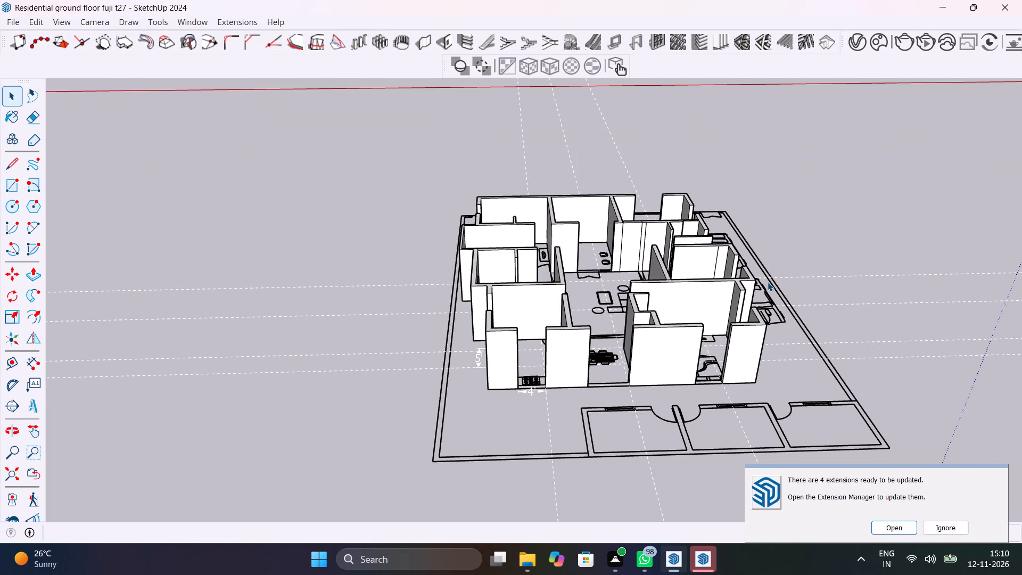
{"action": "key", "text": "ctrl+s"}
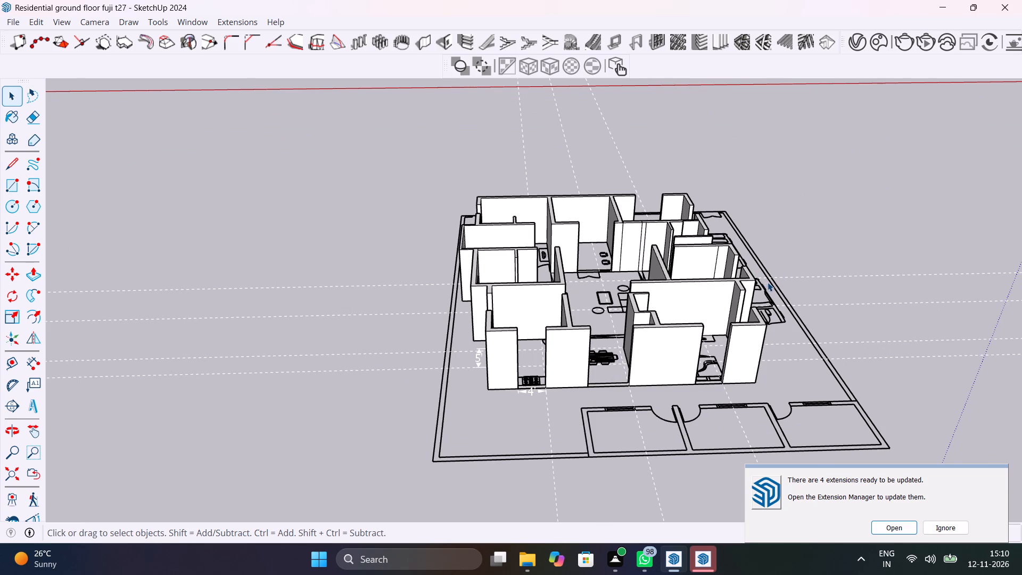
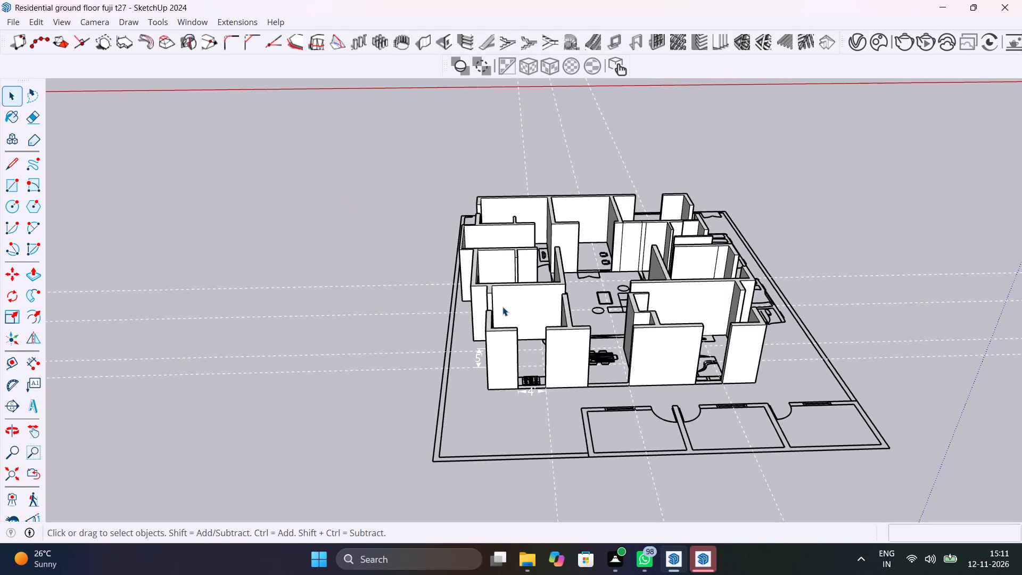
Open the ground floor group for editing at the unfilled bedroom window gap in the outer wall beside the staircase.
{"action": "scroll", "coordinate": [508, 346], "scroll_direction": "up", "scroll_amount": 6}
{"action": "double_click", "coordinate": [508, 346]}
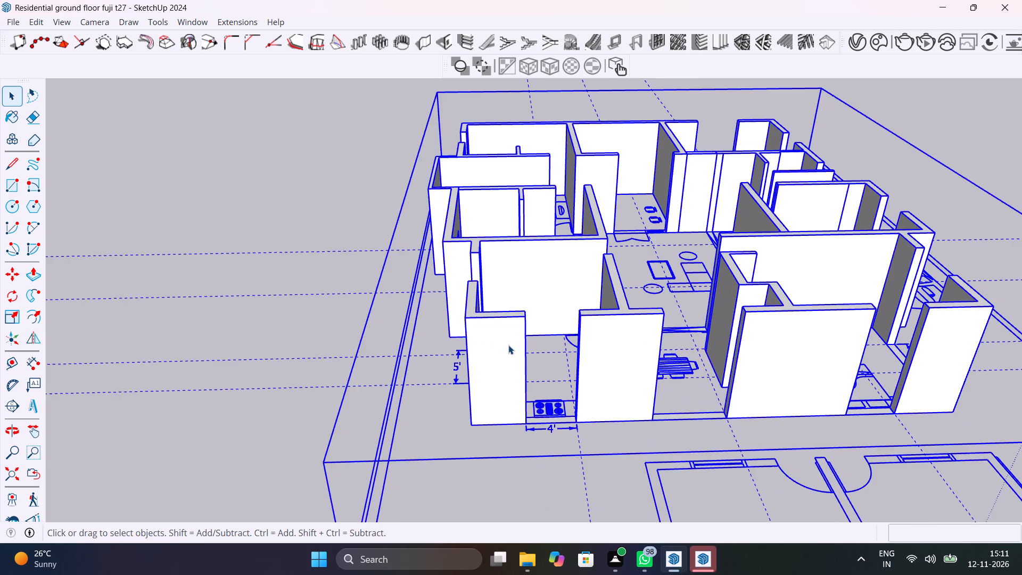
{"action": "scroll", "coordinate": [508, 346], "scroll_direction": "up", "scroll_amount": 4}
{"action": "middle_click_drag", "start_coordinate": [508, 346], "coordinate": [532, 377]}
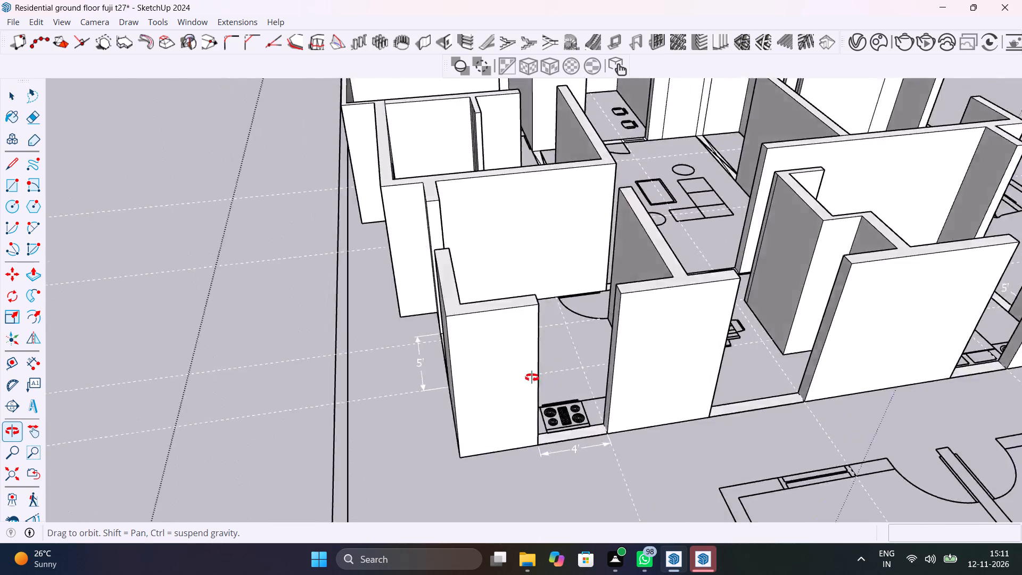
{"action": "middle_click_drag", "start_coordinate": [532, 377], "coordinate": [598, 389]}
{"action": "scroll", "coordinate": [598, 389], "scroll_direction": "down", "scroll_amount": 7}
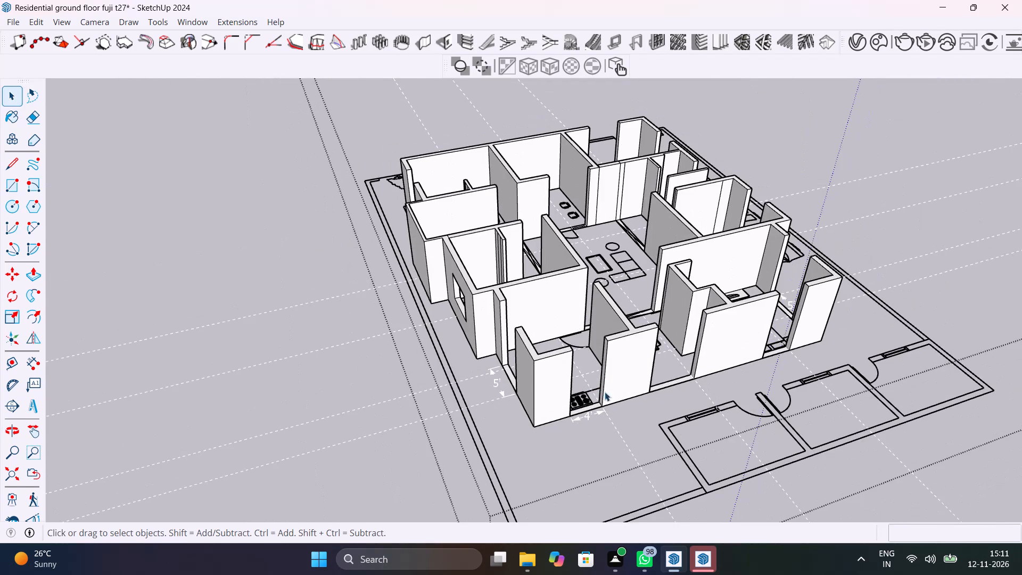
{"action": "middle_click_drag", "start_coordinate": [606, 391], "coordinate": [580, 502]}
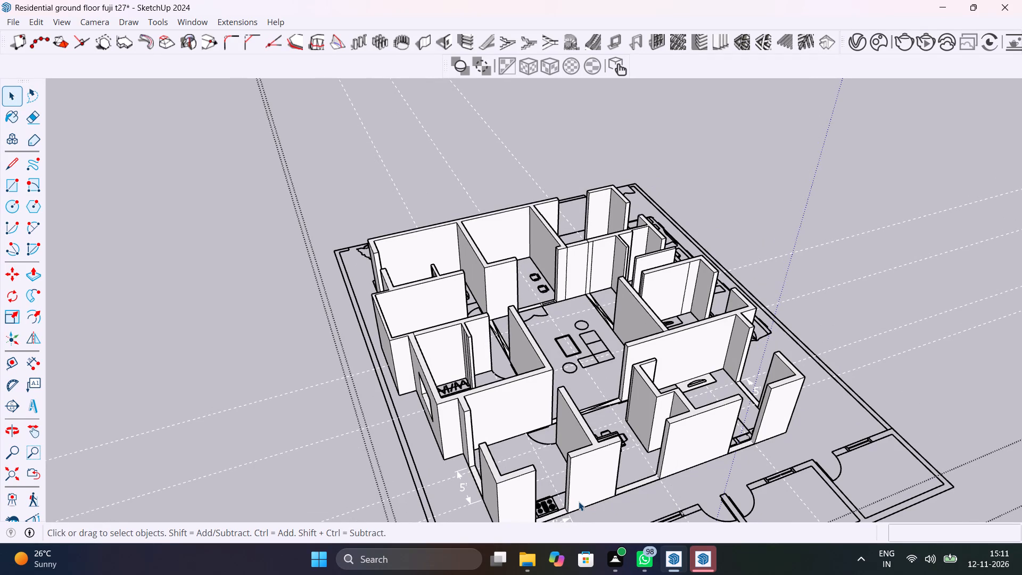
{"action": "scroll", "coordinate": [370, 307], "scroll_direction": "up", "scroll_amount": 5}
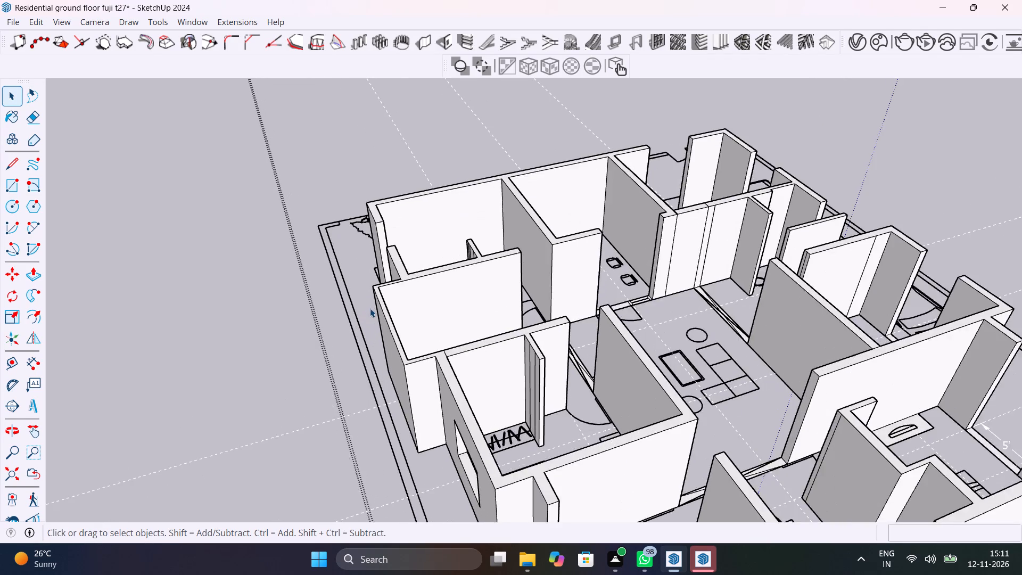
{"action": "scroll", "coordinate": [370, 310], "scroll_direction": "up", "scroll_amount": 1}
{"action": "middle_click_drag", "start_coordinate": [431, 358], "coordinate": [838, 410]}
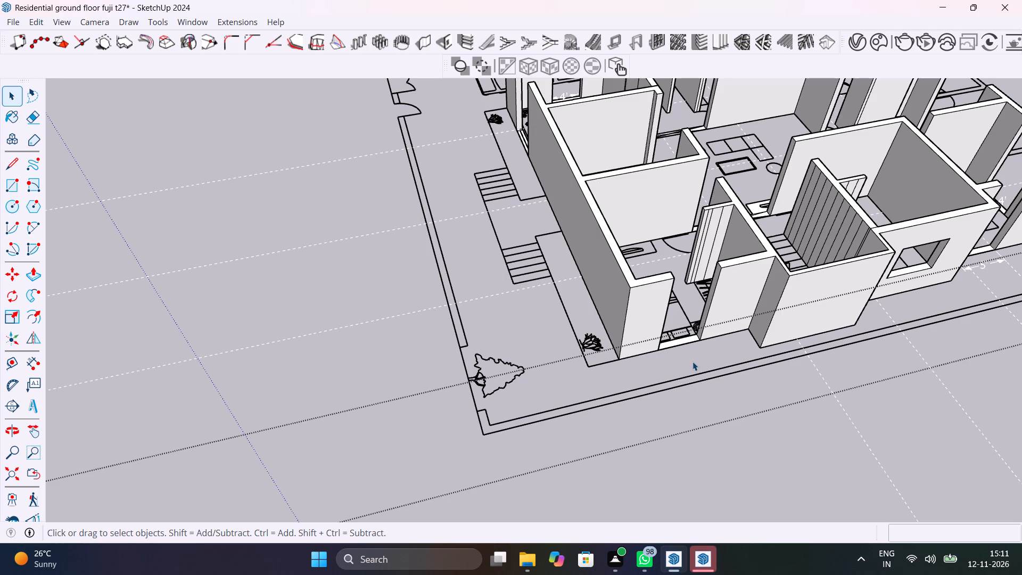
{"action": "middle_click_drag", "start_coordinate": [695, 361], "coordinate": [425, 327], "text": "shift"}
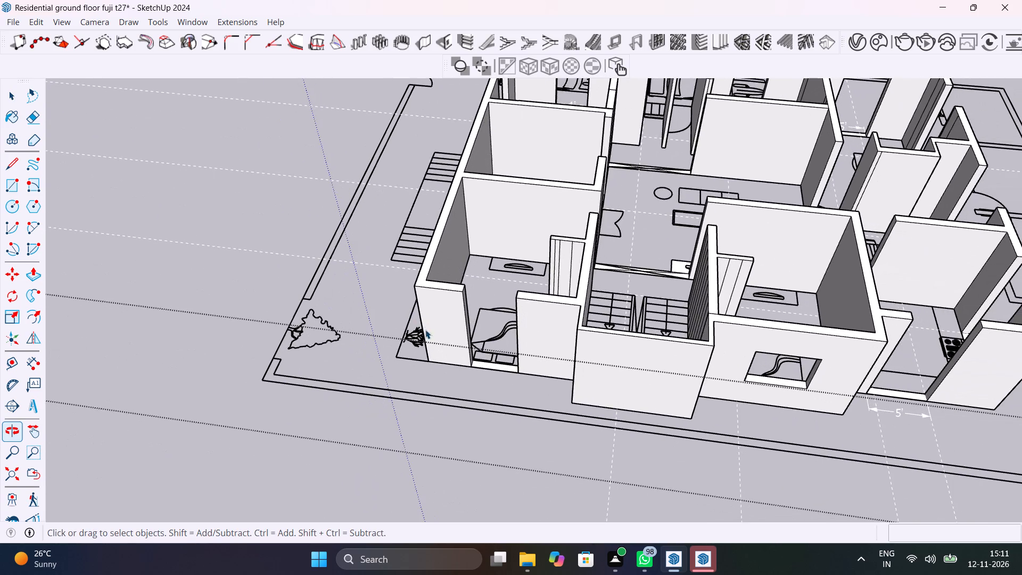
{"action": "scroll", "coordinate": [479, 355], "scroll_direction": "up", "scroll_amount": 13}
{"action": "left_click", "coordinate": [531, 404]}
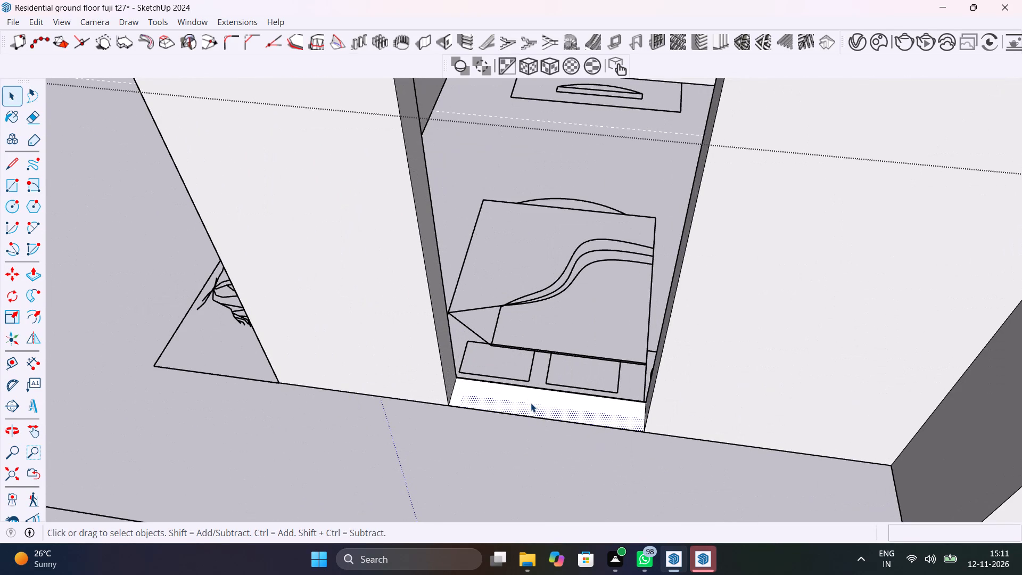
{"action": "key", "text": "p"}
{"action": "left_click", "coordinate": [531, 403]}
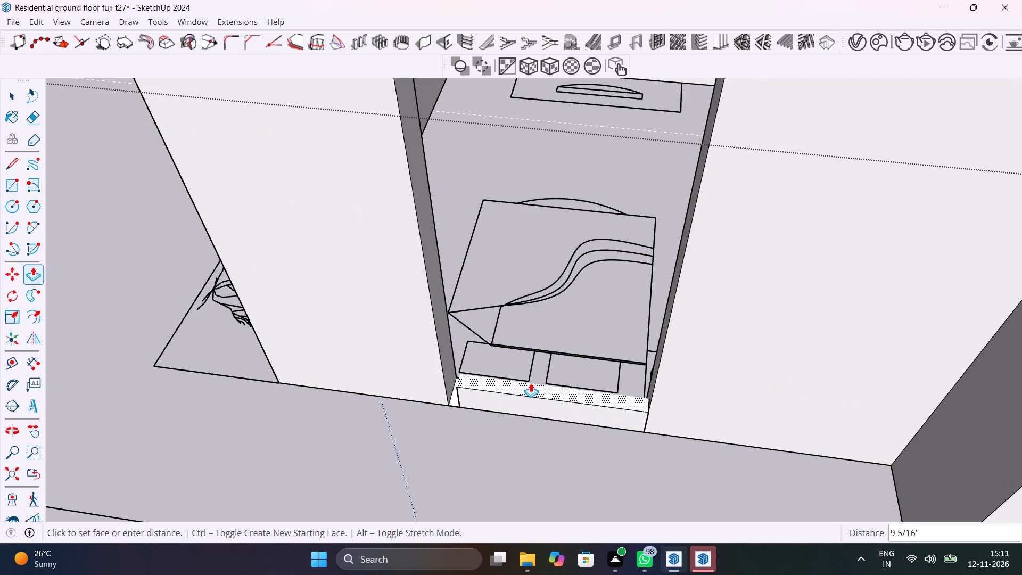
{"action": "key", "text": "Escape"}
Delete the leftover overlapping faces and edges covering the base strip of the bedroom window gap.
{"action": "scroll", "coordinate": [531, 382], "scroll_direction": "up", "scroll_amount": 5}
{"action": "key", "text": "space"}
{"action": "double_click", "coordinate": [543, 410]}
{"action": "left_click", "coordinate": [545, 412]}
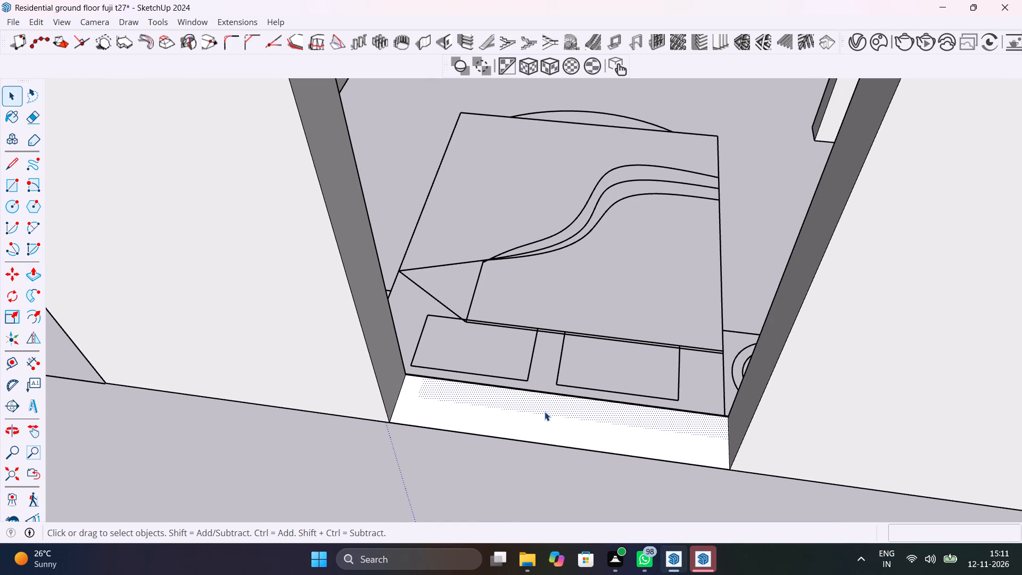
{"action": "left_click", "coordinate": [550, 418]}
{"action": "double_click", "coordinate": [551, 416]}
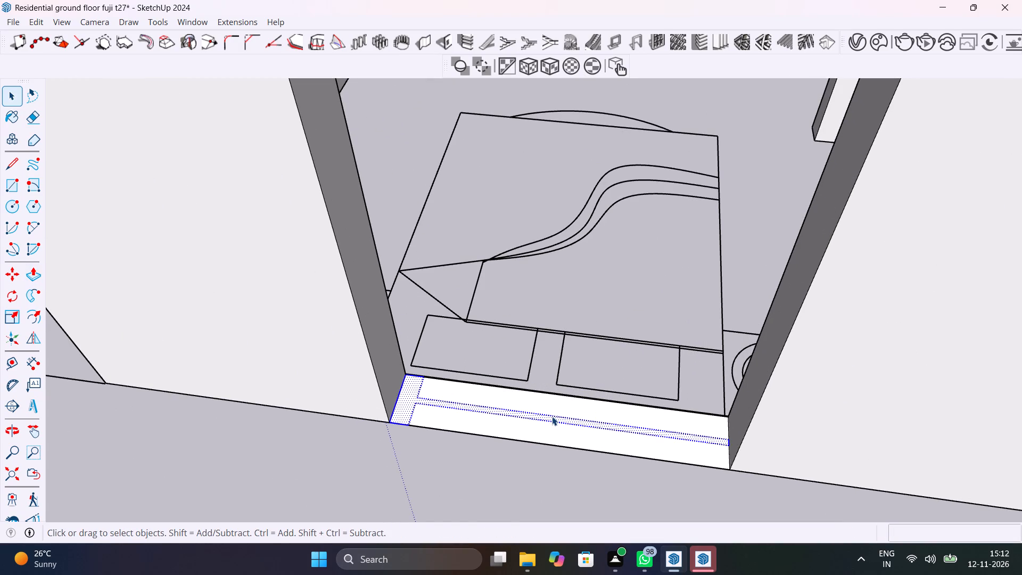
{"action": "left_click", "coordinate": [570, 416]}
{"action": "double_click", "coordinate": [571, 417]}
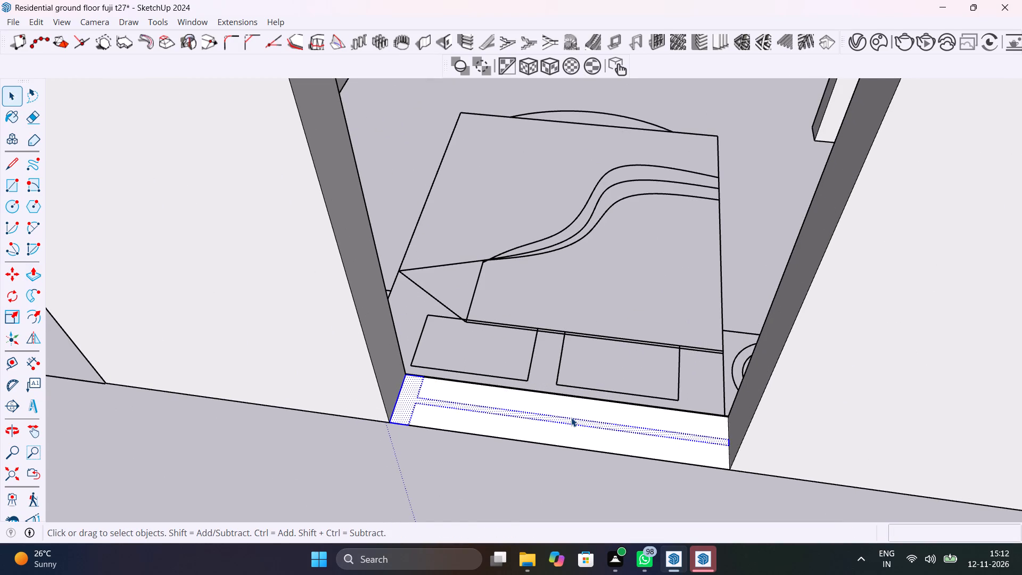
{"action": "left_click", "coordinate": [571, 417]}
{"action": "left_click", "coordinate": [571, 417]}
{"action": "key", "text": "Delete"}
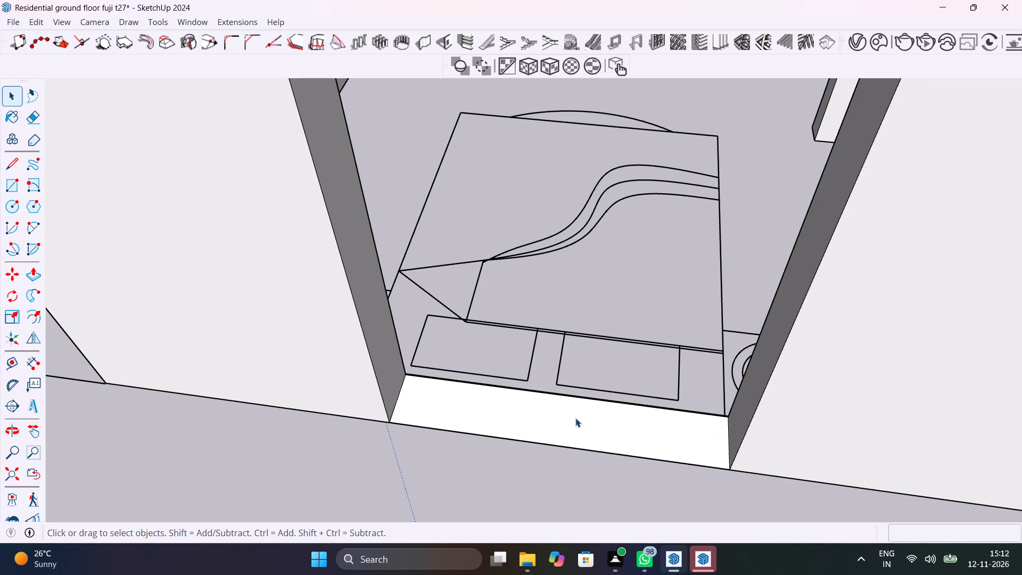
{"action": "double_click", "coordinate": [575, 417]}
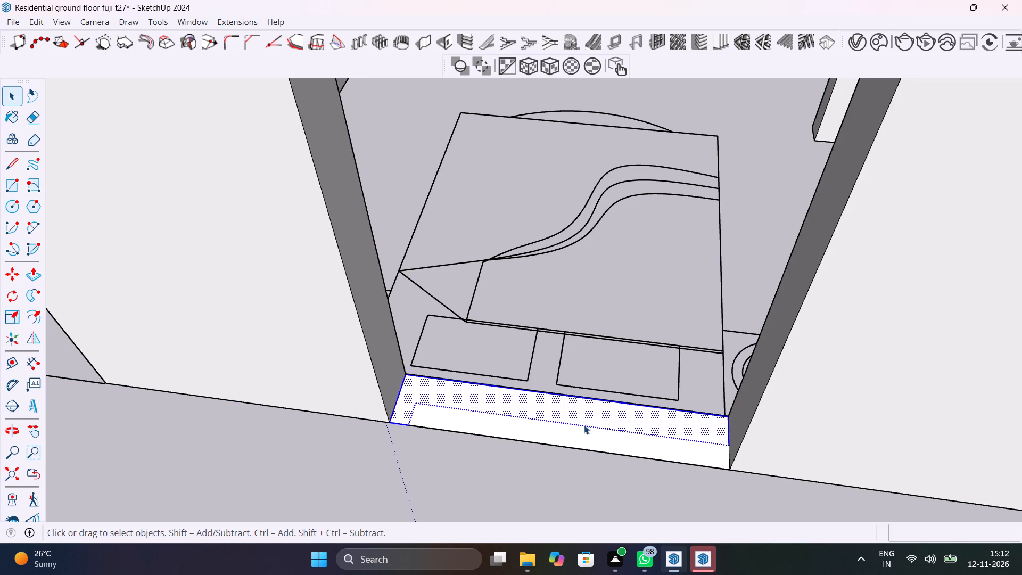
{"action": "left_click", "coordinate": [584, 425]}
{"action": "key", "text": "Delete"}
Push/Pull the base strip of the bedroom window gap up 3' as a sill, and save the model.
{"action": "left_click", "coordinate": [585, 425]}
{"action": "left_click", "coordinate": [584, 425]}
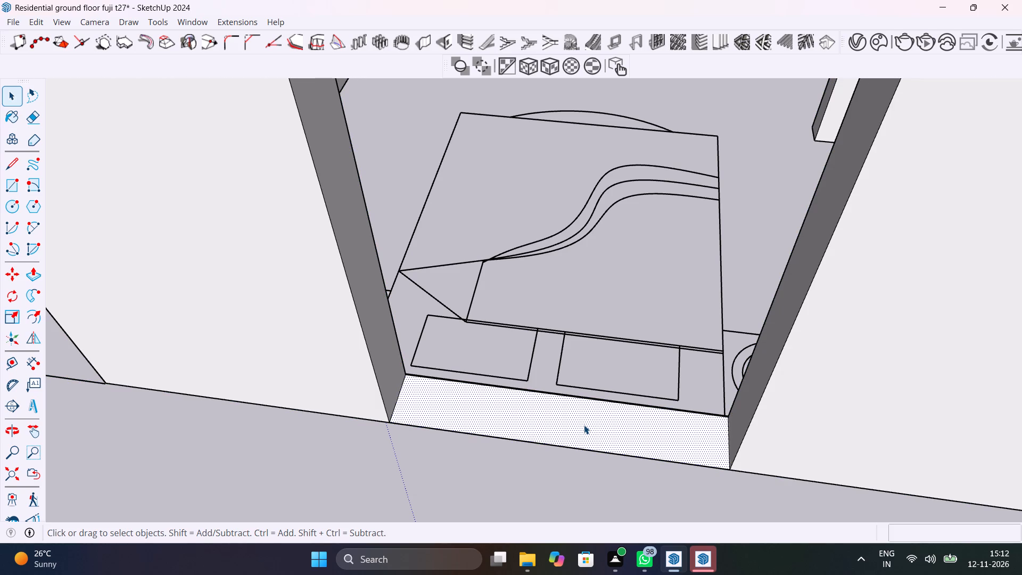
{"action": "key", "text": "p"}
{"action": "left_click", "coordinate": [584, 425]}
{"action": "scroll", "coordinate": [588, 400], "scroll_direction": "down", "scroll_amount": 7}
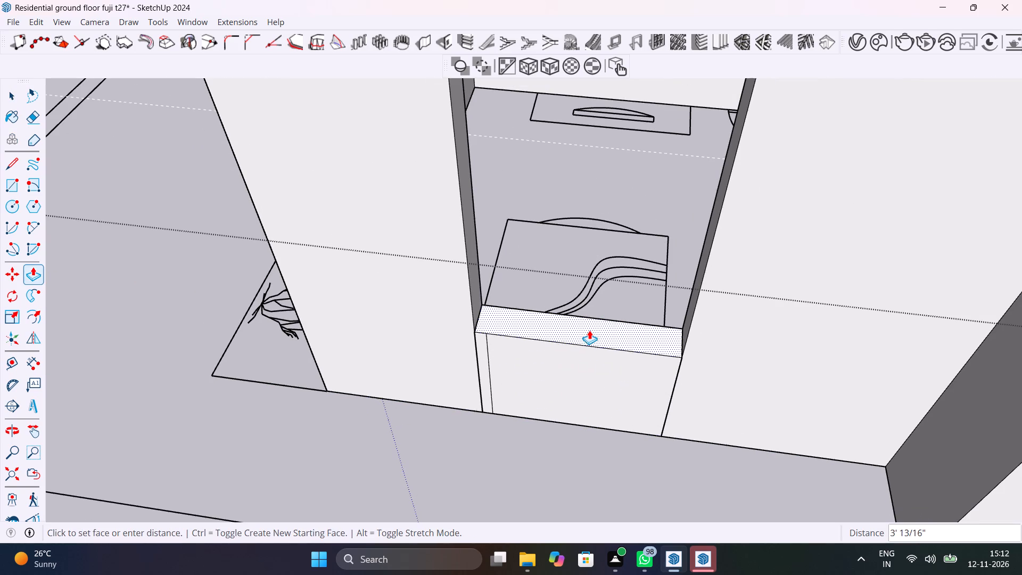
{"action": "type", "text": "3'"}
{"action": "key", "text": "Return"}
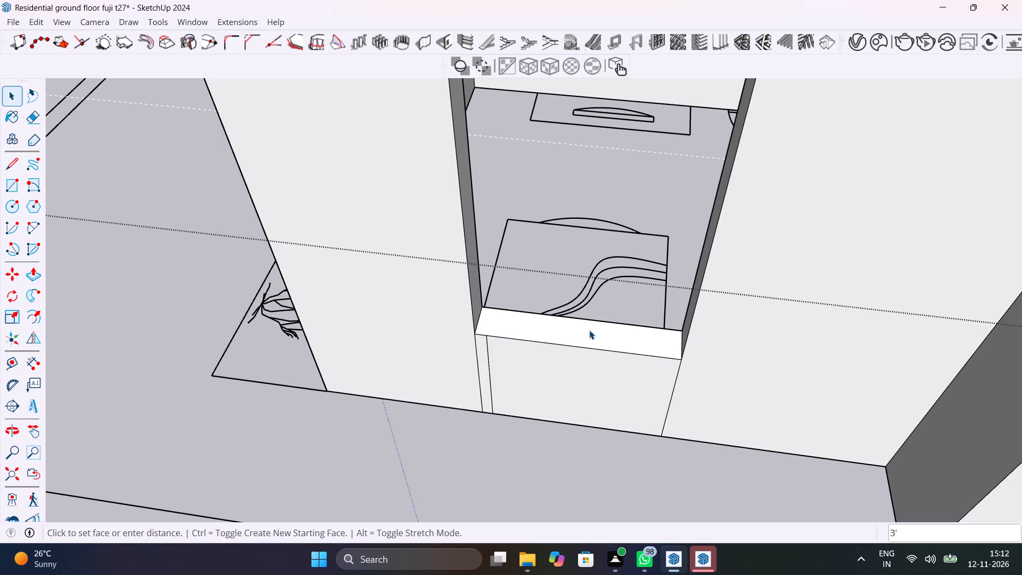
{"action": "scroll", "coordinate": [589, 330], "scroll_direction": "down", "scroll_amount": 1}
{"action": "key", "text": "ctrl+s"}
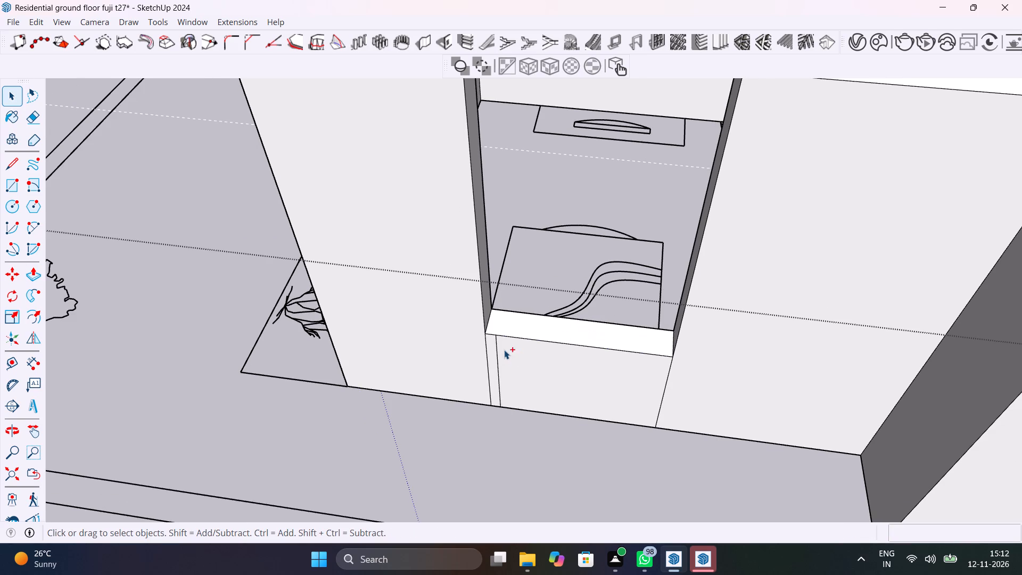
Erase the vertical seam lines on the outer wall face below both ends of the window sill.
{"action": "scroll", "coordinate": [501, 353], "scroll_direction": "up", "scroll_amount": 12}
{"action": "key", "text": "e"}
{"action": "left_click_drag", "start_coordinate": [501, 354], "coordinate": [475, 385]}
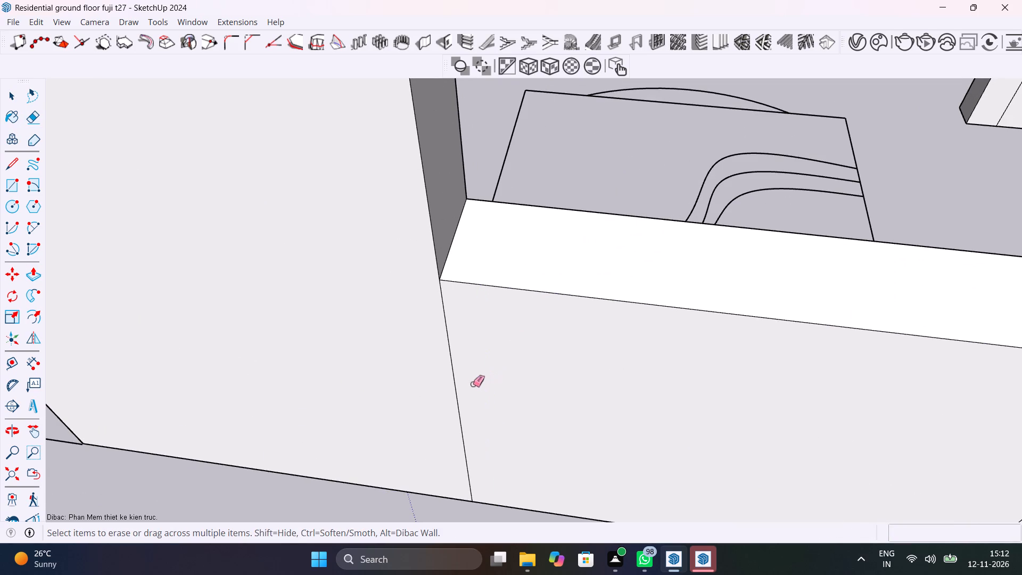
{"action": "left_click_drag", "start_coordinate": [471, 361], "coordinate": [449, 382]}
{"action": "scroll", "coordinate": [437, 378], "scroll_direction": "down", "scroll_amount": 12}
{"action": "left_click_drag", "start_coordinate": [652, 396], "coordinate": [652, 396]}
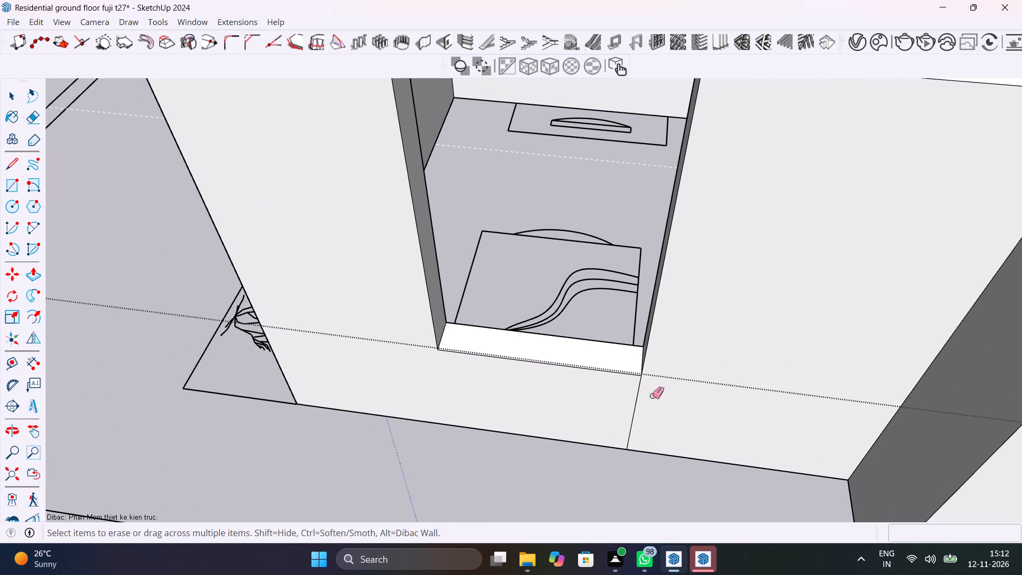
{"action": "left_click_drag", "start_coordinate": [652, 396], "coordinate": [608, 417]}
{"action": "key", "text": "space"}
Copy the sill's short end edge 4' up the side face of the window gap to mark the window head.
{"action": "scroll", "coordinate": [464, 341], "scroll_direction": "up", "scroll_amount": 5}
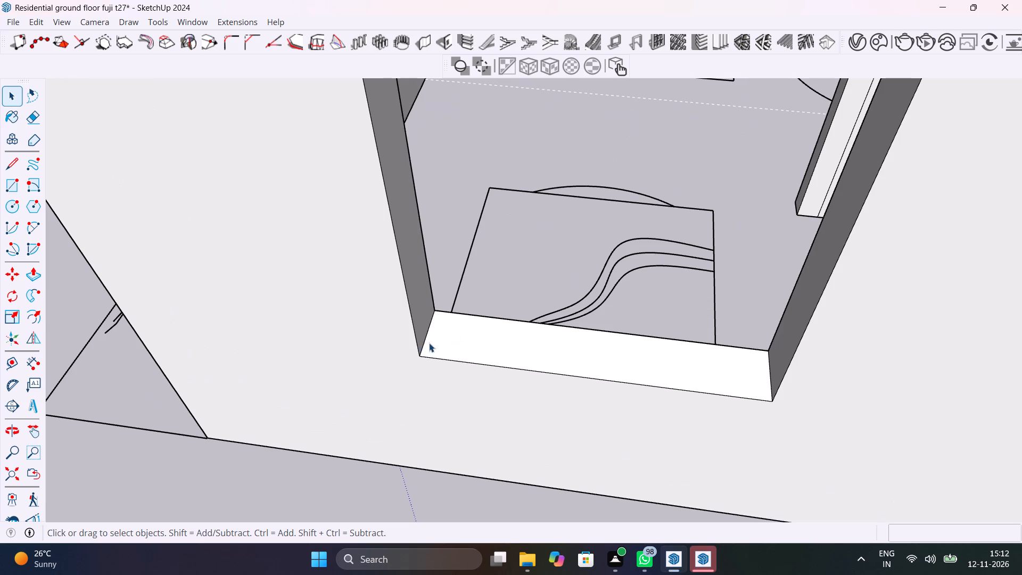
{"action": "left_click", "coordinate": [427, 336]}
{"action": "key", "text": "m"}
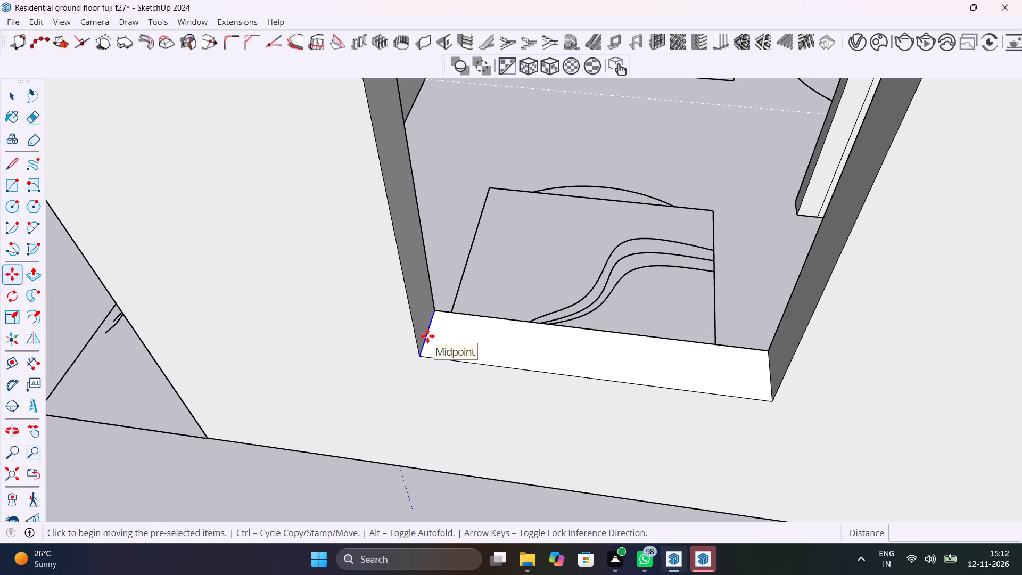
{"action": "left_click", "coordinate": [420, 355]}
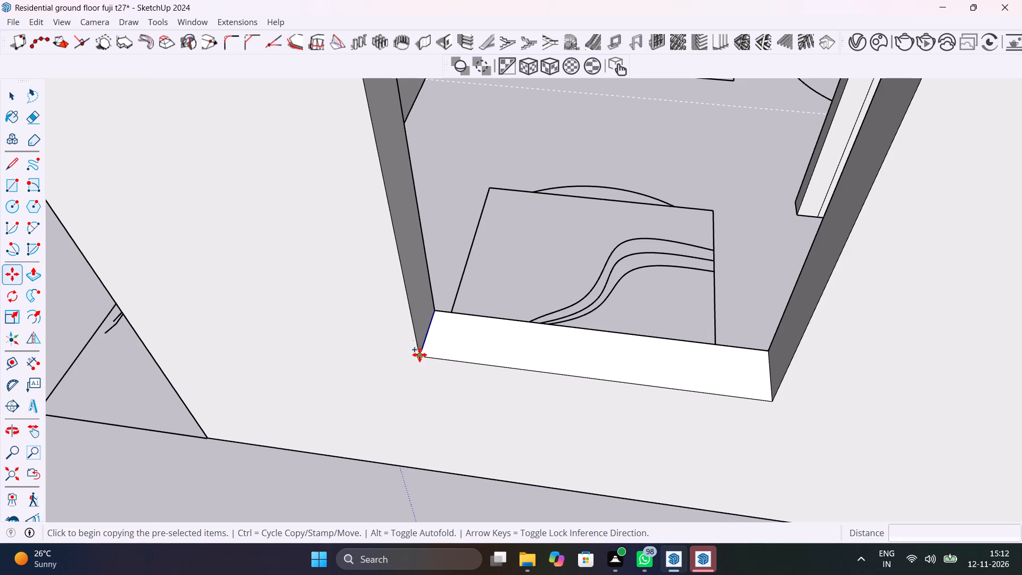
{"action": "type", "text": "4'"}
{"action": "key", "text": "Return"}
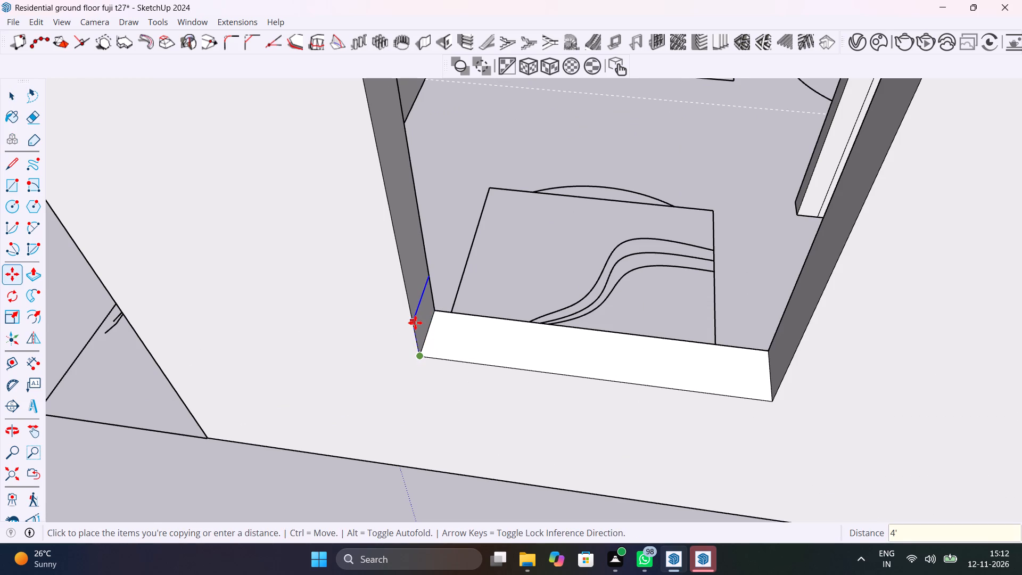
{"action": "key", "text": "space"}
Push/Pull the side face above the 4' mark across the gap by 4' 3" to close the wall over the window.
{"action": "scroll", "coordinate": [415, 323], "scroll_direction": "down", "scroll_amount": 11}
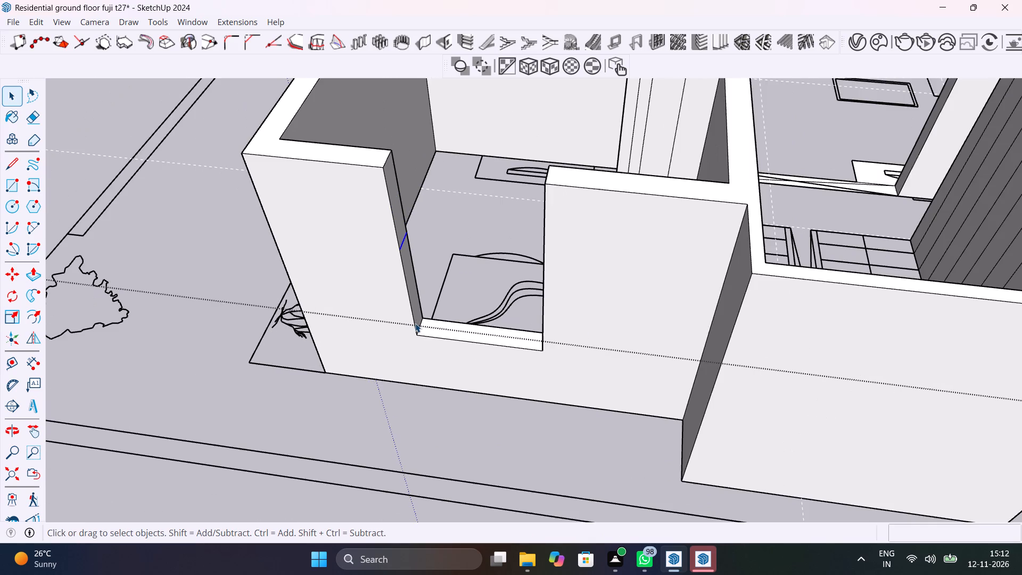
{"action": "middle_click_drag", "start_coordinate": [415, 322], "coordinate": [398, 395], "text": "shift"}
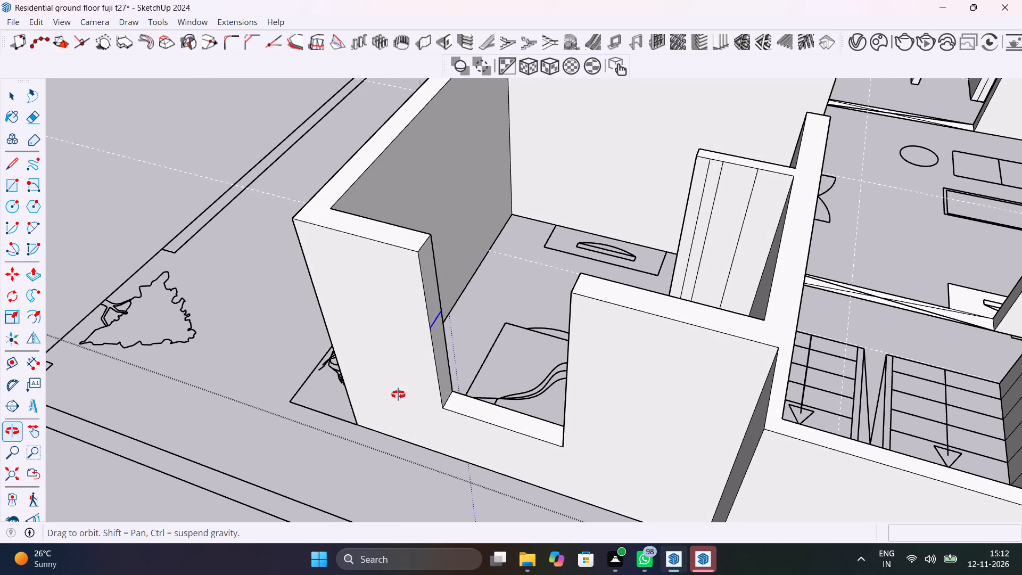
{"action": "middle_click_drag", "start_coordinate": [398, 395], "coordinate": [380, 385], "text": "shift"}
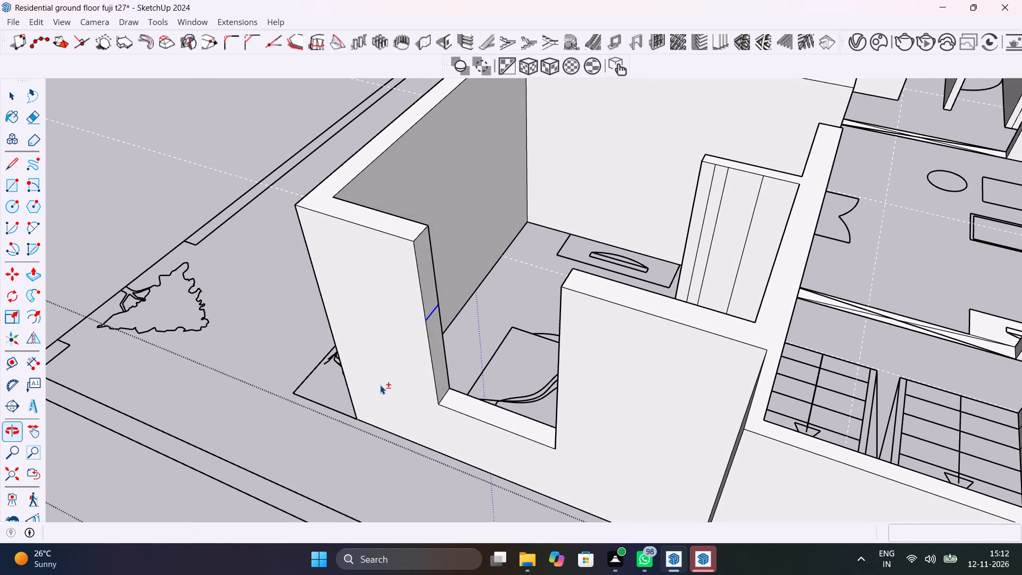
{"action": "left_click", "coordinate": [431, 295]}
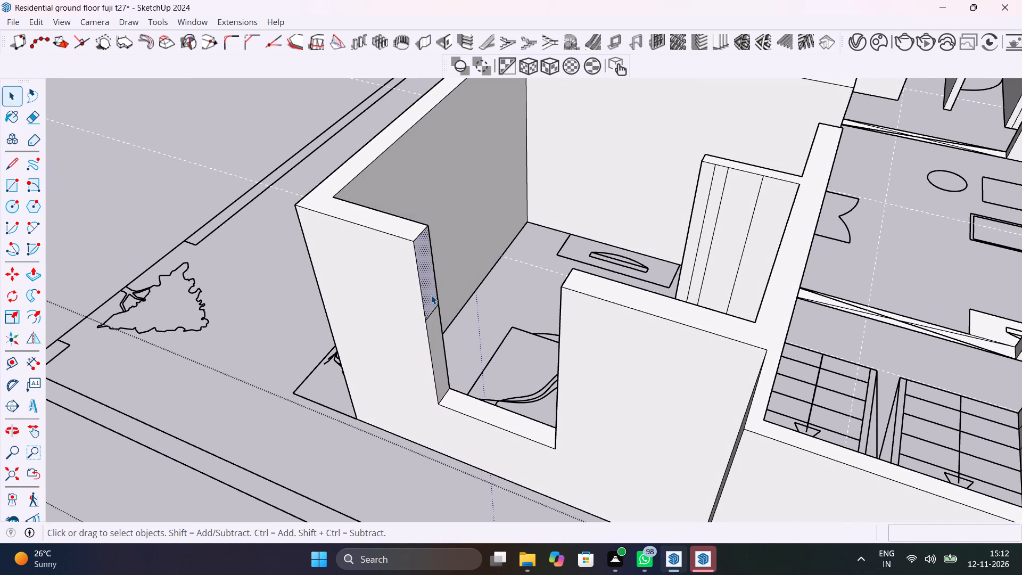
{"action": "key", "text": "p"}
{"action": "left_click", "coordinate": [431, 295]}
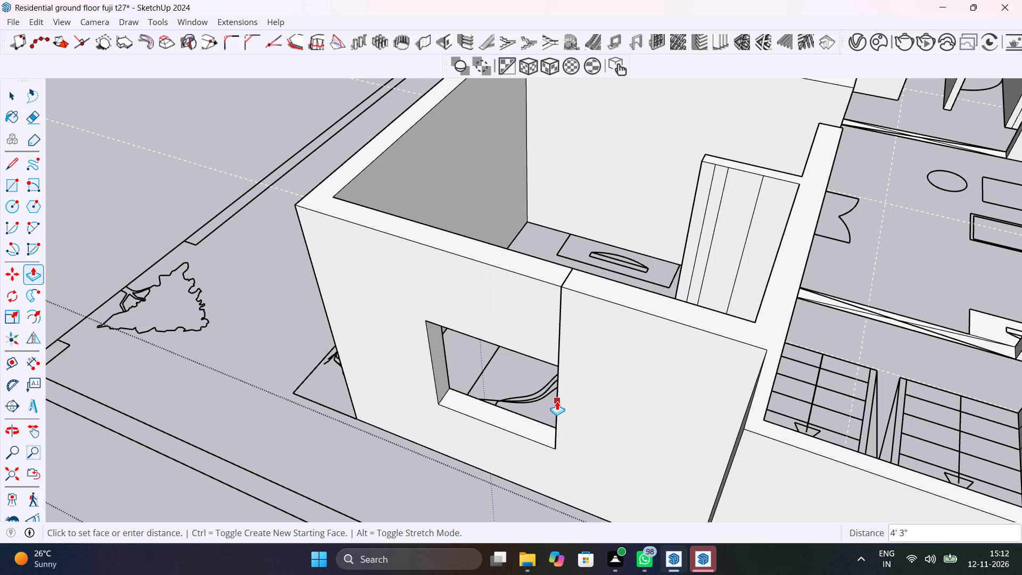
{"action": "left_click", "coordinate": [557, 401]}
{"action": "key", "text": "space"}
Delete the seam line across the wall's top face above the new window.
{"action": "middle_click_drag", "start_coordinate": [576, 390], "coordinate": [652, 383]}
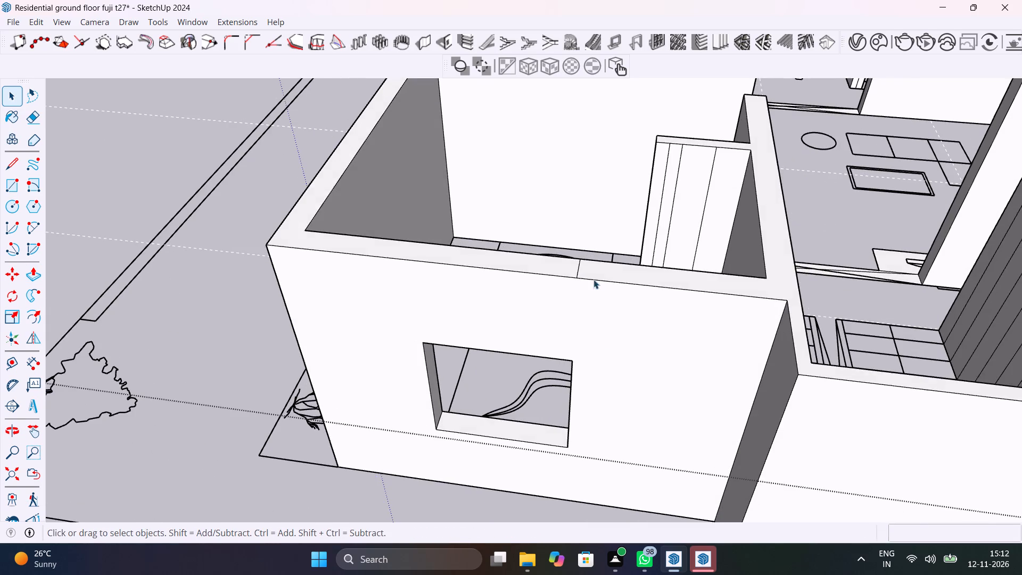
{"action": "scroll", "coordinate": [586, 257], "scroll_direction": "up", "scroll_amount": 4}
{"action": "left_click", "coordinate": [562, 299]}
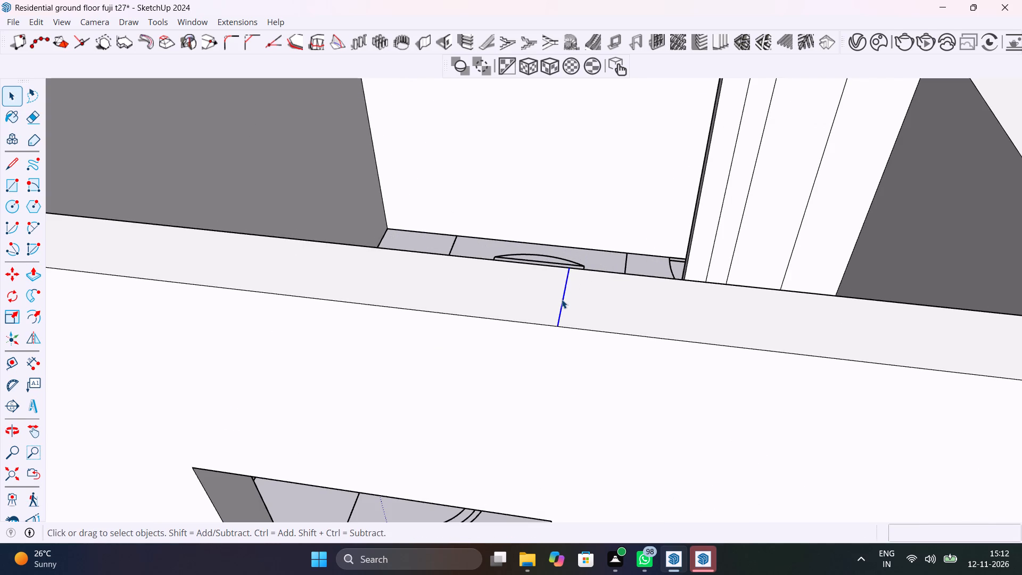
{"action": "key", "text": "Delete"}
Erase the vertical seam lines on the bedroom's inner window wall, beside the wardrobe, above the window and below its wardrobe-side end.
{"action": "scroll", "coordinate": [562, 299], "scroll_direction": "down", "scroll_amount": 10}
{"action": "middle_click_drag", "start_coordinate": [592, 364], "coordinate": [271, 393]}
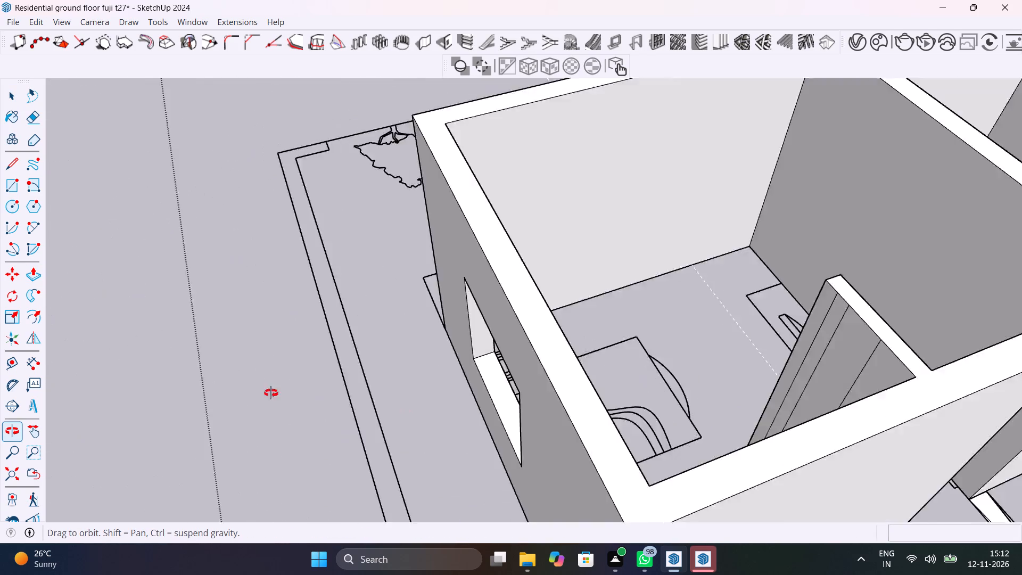
{"action": "middle_click_drag", "start_coordinate": [271, 393], "coordinate": [0, 340]}
{"action": "scroll", "coordinate": [530, 399], "scroll_direction": "up", "scroll_amount": 1}
{"action": "middle_click_drag", "start_coordinate": [529, 398], "coordinate": [598, 268]}
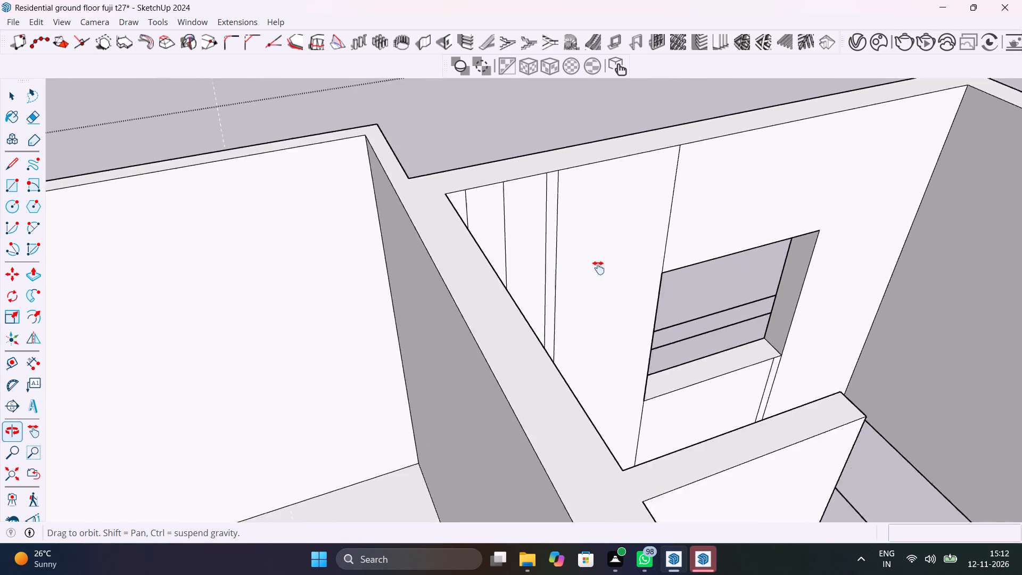
{"action": "middle_click_drag", "start_coordinate": [598, 268], "coordinate": [347, 326]}
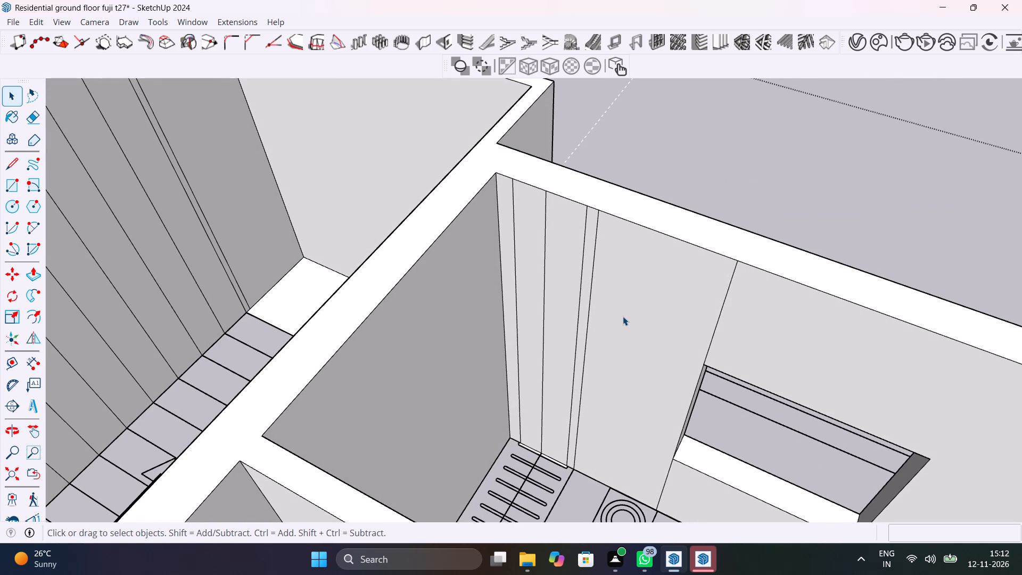
{"action": "key", "text": "e"}
{"action": "left_click_drag", "start_coordinate": [623, 316], "coordinate": [526, 252]}
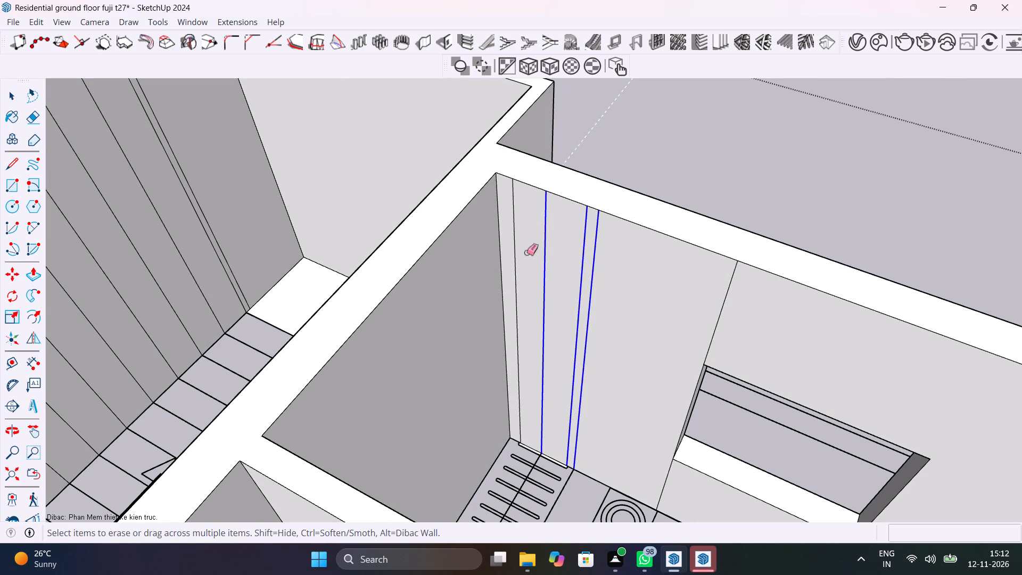
{"action": "left_click_drag", "start_coordinate": [526, 252], "coordinate": [512, 245]}
{"action": "left_click_drag", "start_coordinate": [683, 289], "coordinate": [743, 305]}
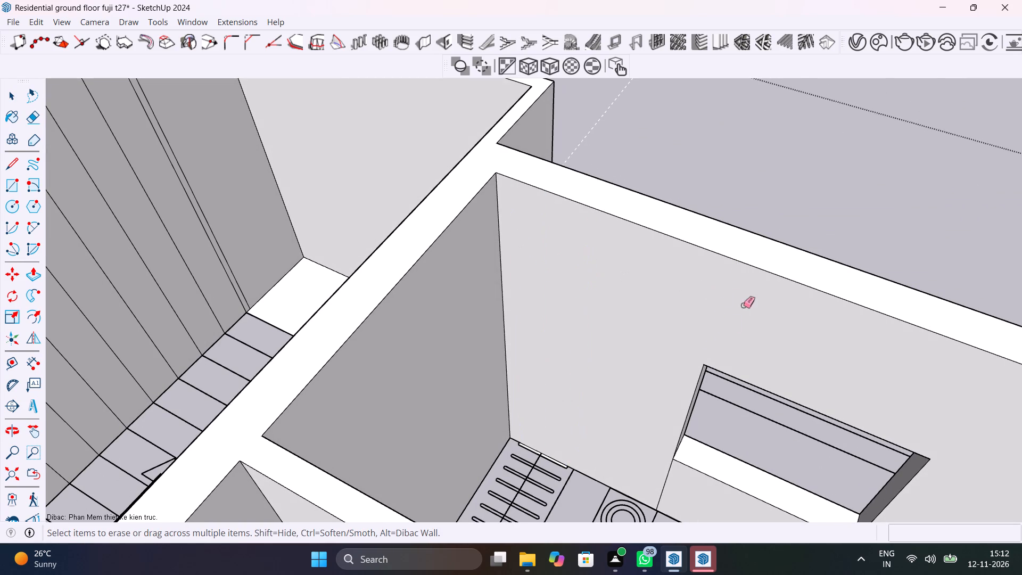
{"action": "left_click_drag", "start_coordinate": [675, 479], "coordinate": [641, 464]}
{"action": "scroll", "coordinate": [642, 459], "scroll_direction": "down", "scroll_amount": 8}
{"action": "key", "text": "space"}
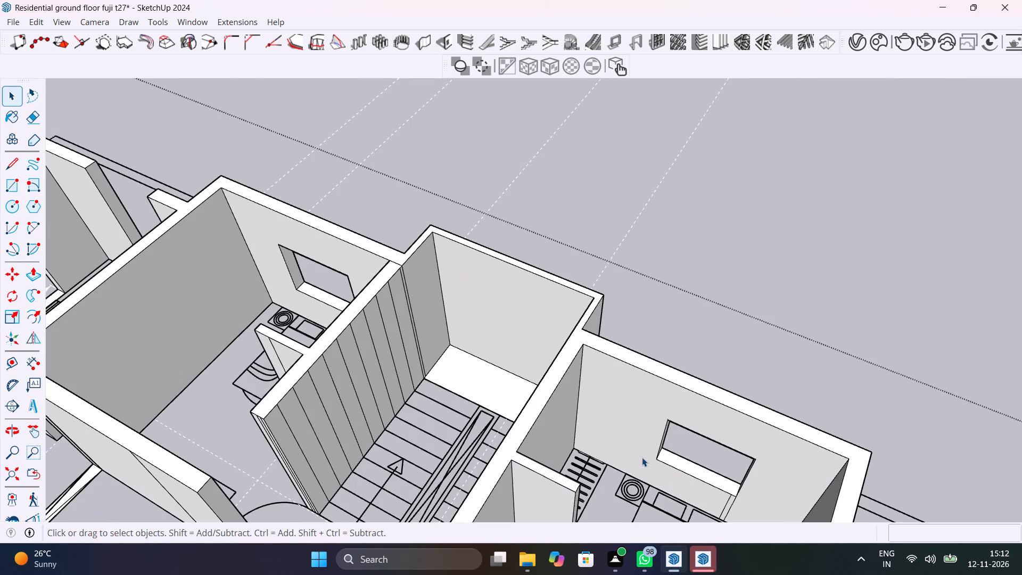
Save the model.
{"action": "key", "text": "ctrl+s"}
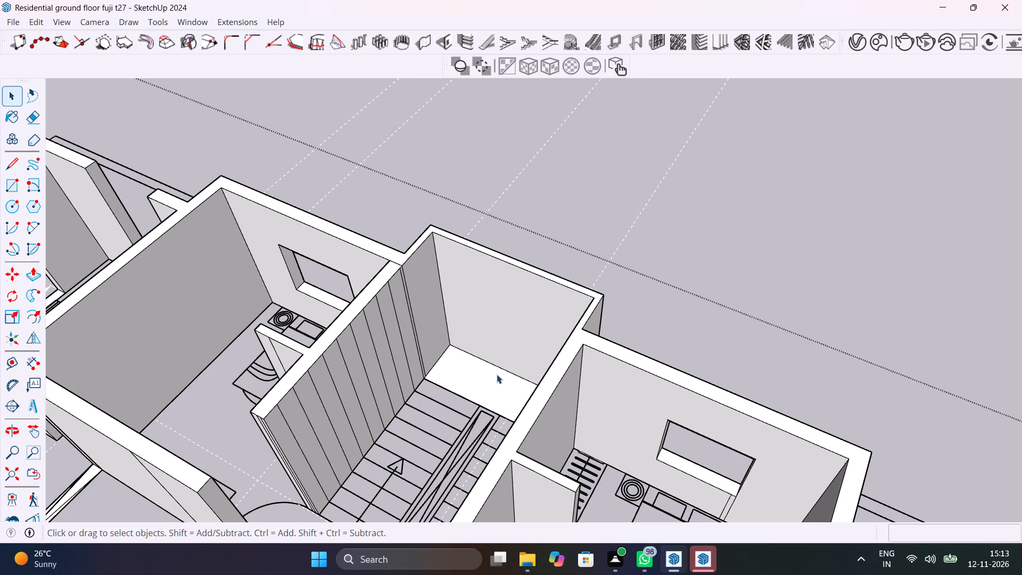
Delete the white face covering the stair landing at the back of the stairwell.
{"action": "middle_click_drag", "start_coordinate": [498, 387], "coordinate": [559, 442]}
{"action": "left_click", "coordinate": [558, 441]}
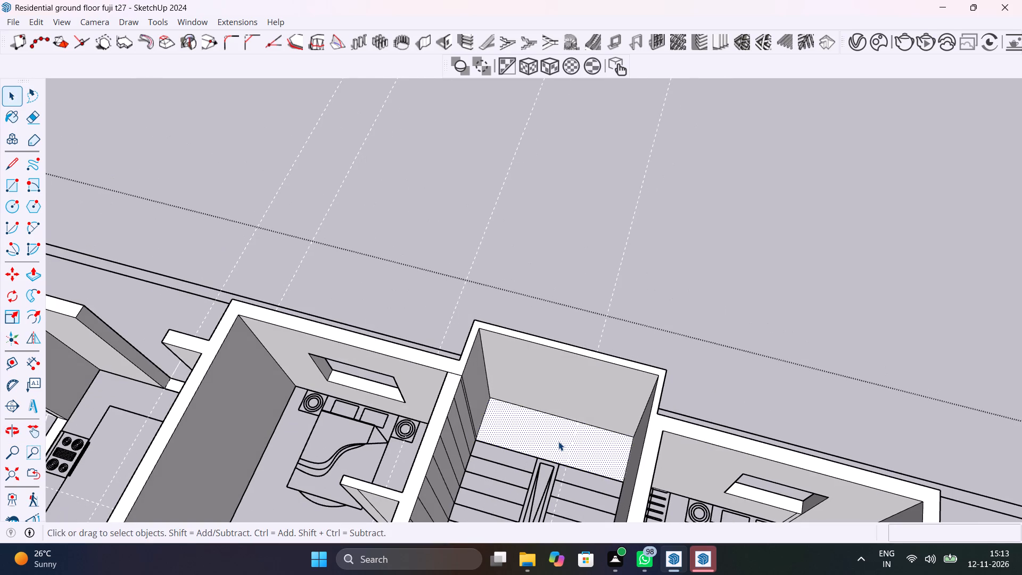
{"action": "key", "text": "Delete"}
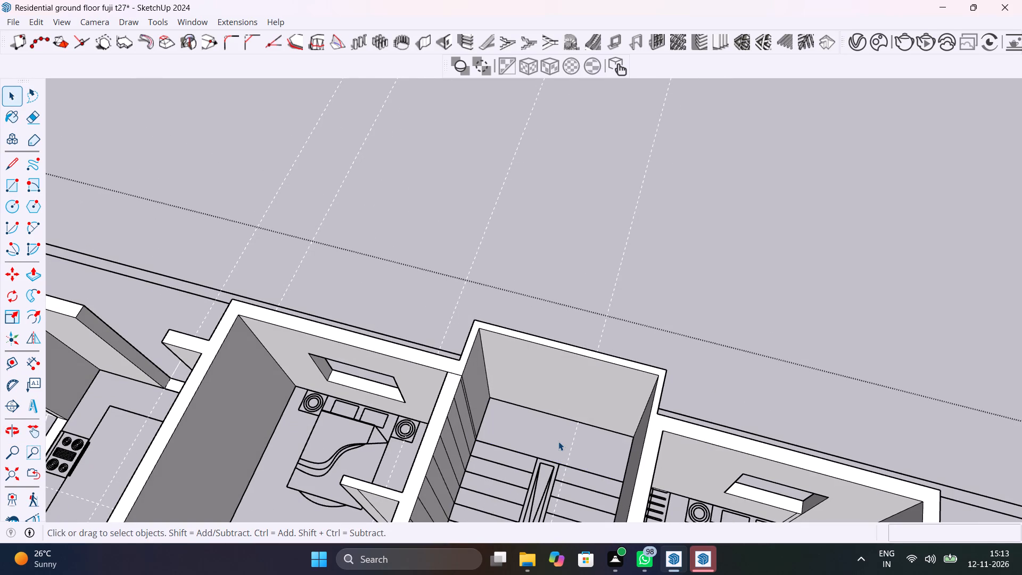
Erase the two short vertical seam lines below the window's far end on the same bedroom's inner wall.
{"action": "scroll", "coordinate": [558, 441], "scroll_direction": "down", "scroll_amount": 5}
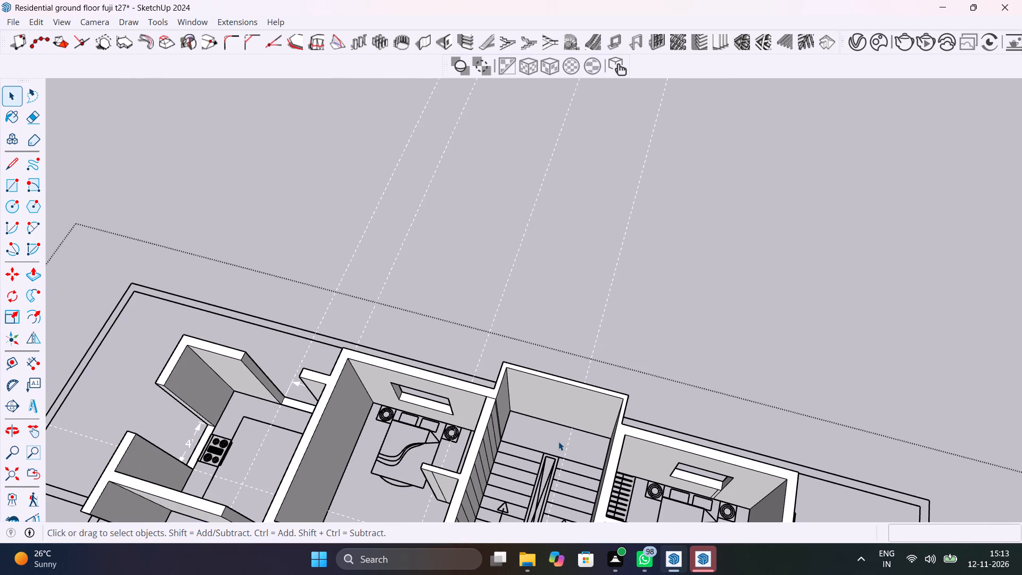
{"action": "scroll", "coordinate": [558, 441], "scroll_direction": "down", "scroll_amount": 12}
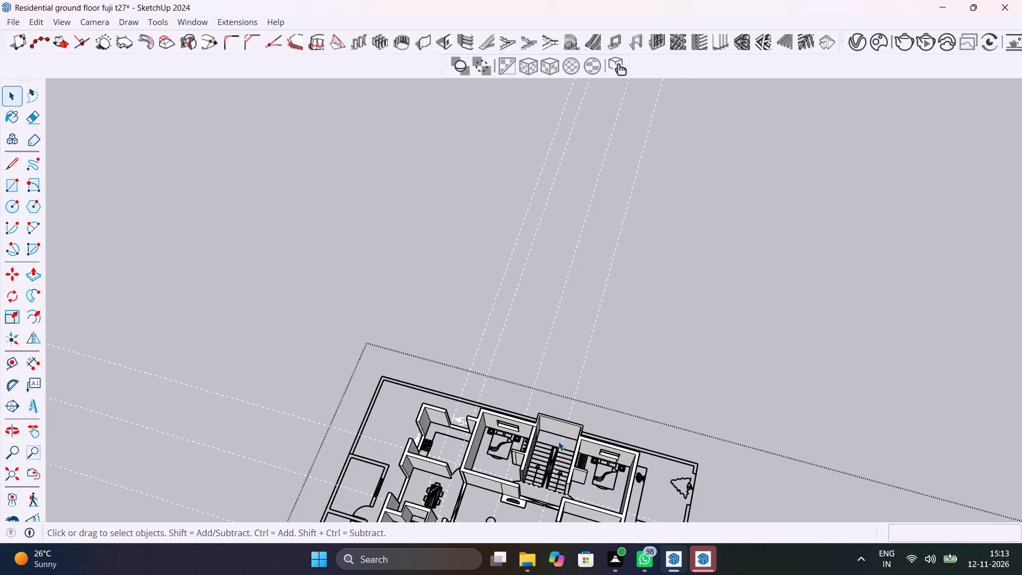
{"action": "middle_click_drag", "start_coordinate": [575, 474], "coordinate": [485, 366], "text": "shift"}
{"action": "scroll", "coordinate": [510, 359], "scroll_direction": "up", "scroll_amount": 16}
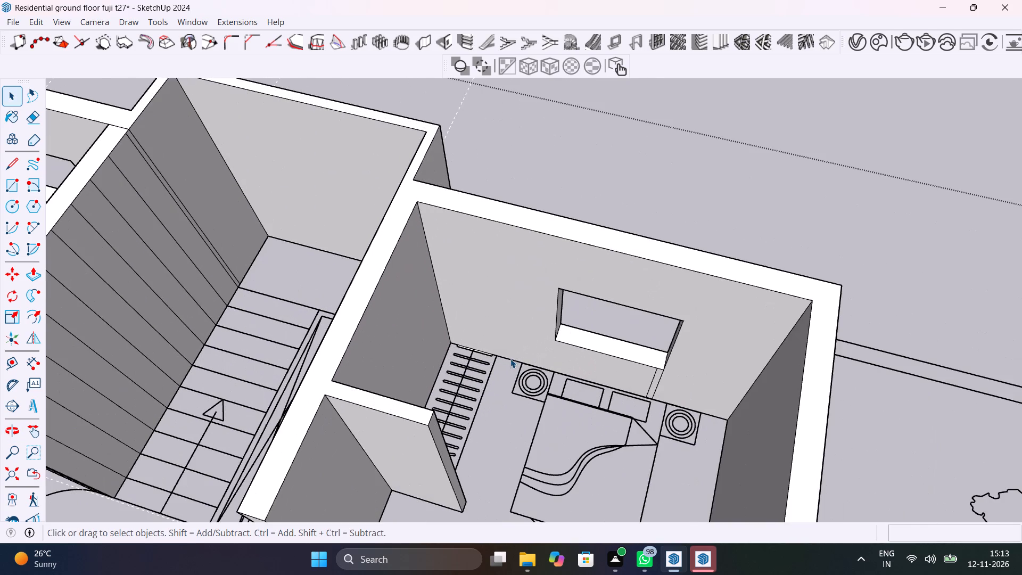
{"action": "middle_click", "coordinate": [662, 387], "text": "shift"}
{"action": "scroll", "coordinate": [653, 425], "scroll_direction": "up", "scroll_amount": 6}
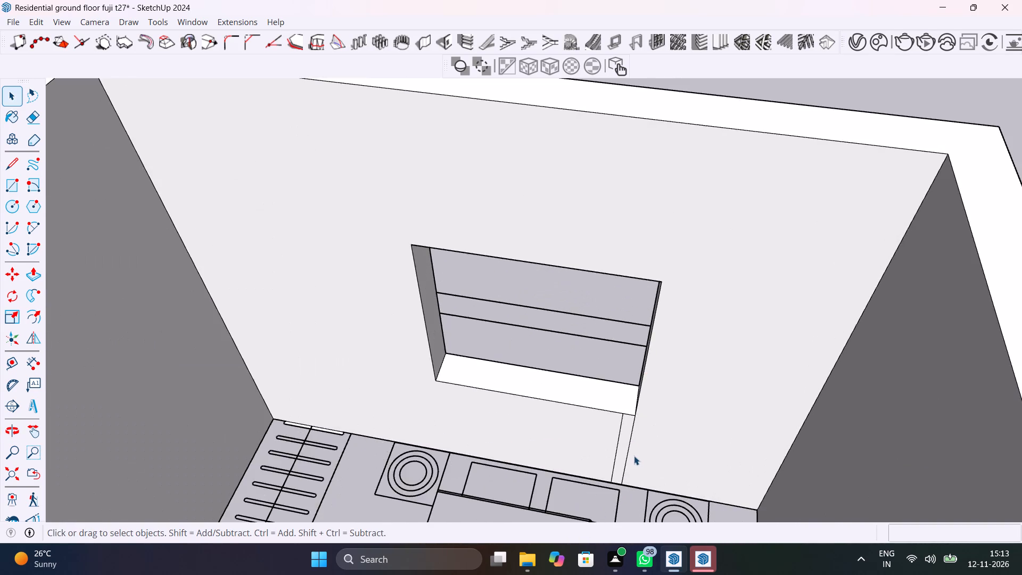
{"action": "scroll", "coordinate": [633, 456], "scroll_direction": "up", "scroll_amount": 6}
{"action": "key", "text": "e"}
{"action": "left_click_drag", "start_coordinate": [633, 456], "coordinate": [606, 436]}
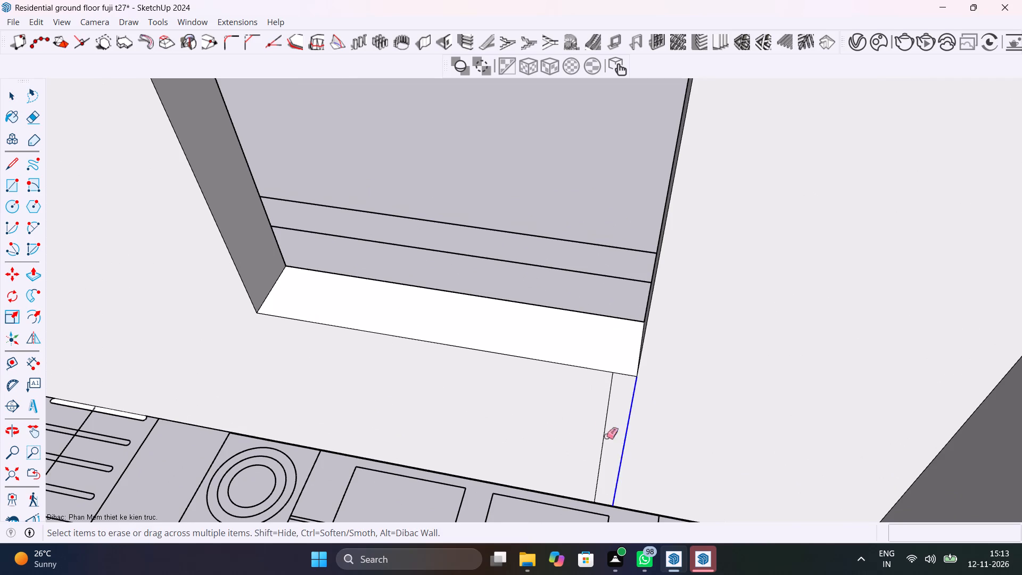
{"action": "left_click_drag", "start_coordinate": [606, 436], "coordinate": [571, 424]}
{"action": "scroll", "coordinate": [571, 423], "scroll_direction": "down", "scroll_amount": 8}
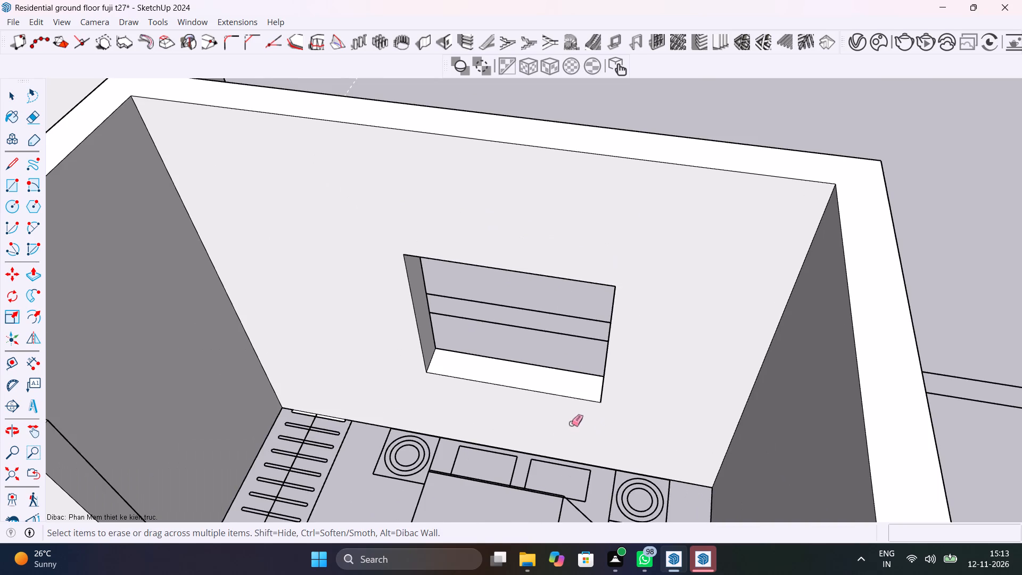
{"action": "key", "text": "space"}
Save the model.
{"action": "key", "text": "ctrl+s"}
Erase the vertical seam line on the bed-side face of the short wardrobe partition in the bedroom next to the kitchen.
{"action": "scroll", "coordinate": [571, 423], "scroll_direction": "down", "scroll_amount": 14}
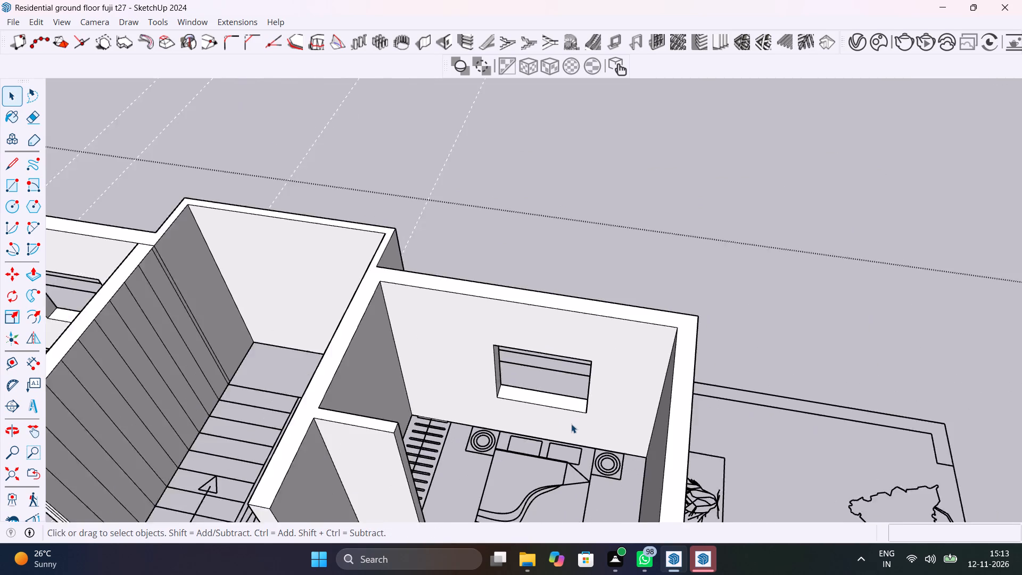
{"action": "scroll", "coordinate": [571, 424], "scroll_direction": "down", "scroll_amount": 6}
{"action": "middle_click_drag", "start_coordinate": [507, 433], "coordinate": [520, 361], "text": "shift"}
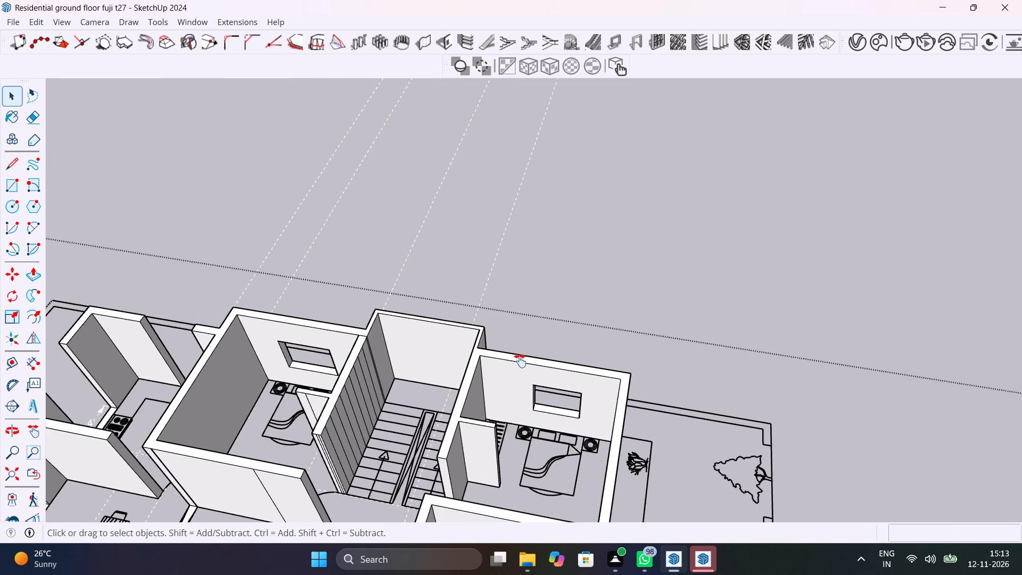
{"action": "middle_click_drag", "start_coordinate": [520, 361], "coordinate": [203, 408], "text": "shift"}
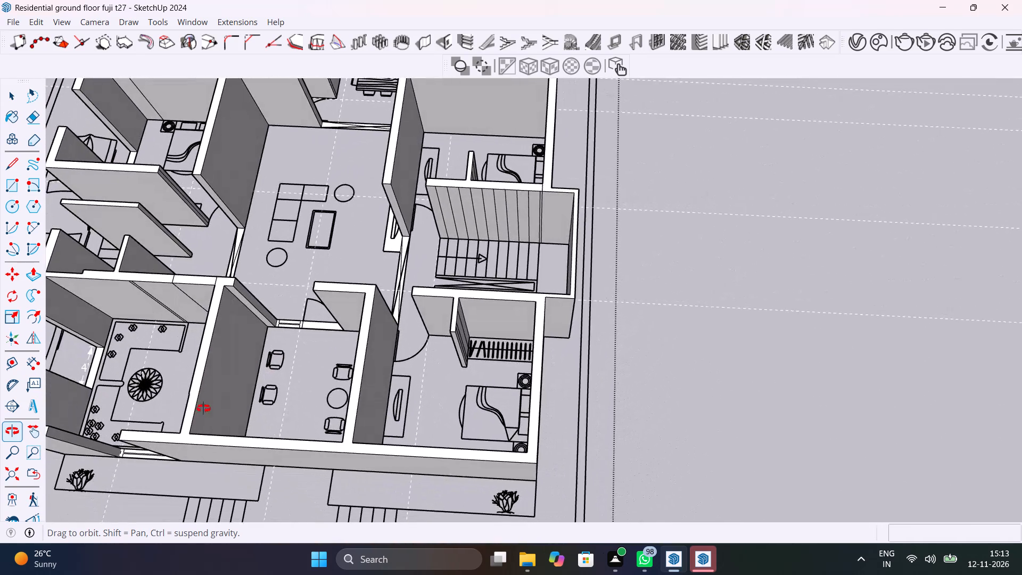
{"action": "middle_click_drag", "start_coordinate": [203, 408], "coordinate": [806, 403], "text": "shift"}
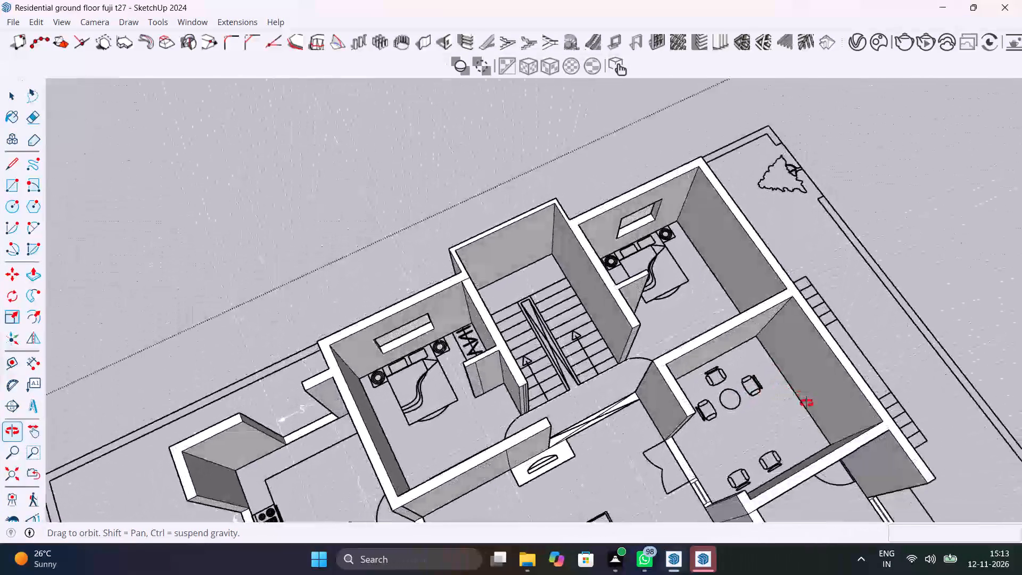
{"action": "middle_click_drag", "start_coordinate": [806, 403], "coordinate": [811, 399], "text": "shift"}
{"action": "scroll", "coordinate": [436, 388], "scroll_direction": "up", "scroll_amount": 6}
{"action": "middle_click_drag", "start_coordinate": [512, 401], "coordinate": [688, 430]}
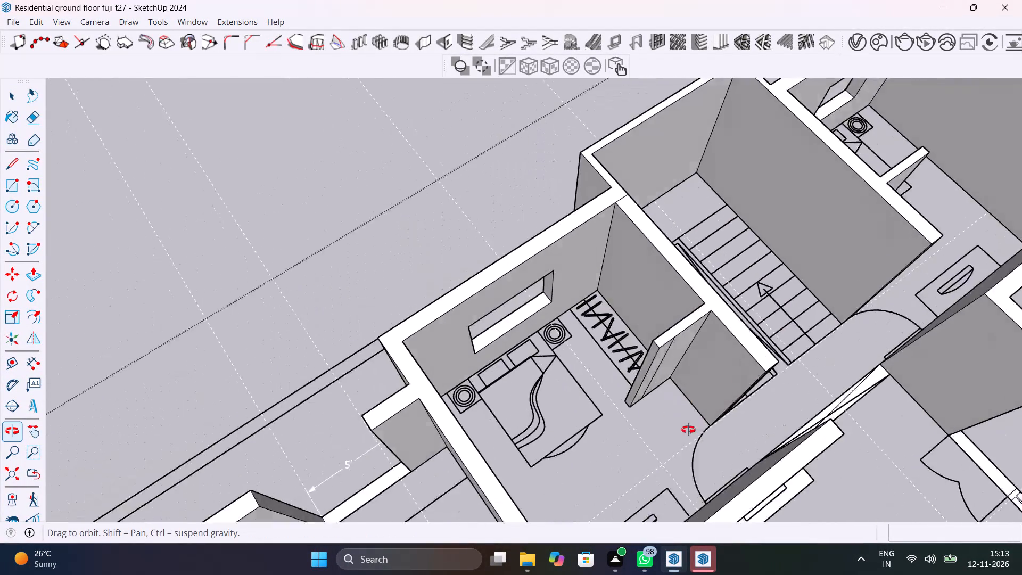
{"action": "middle_click_drag", "start_coordinate": [688, 430], "coordinate": [516, 322]}
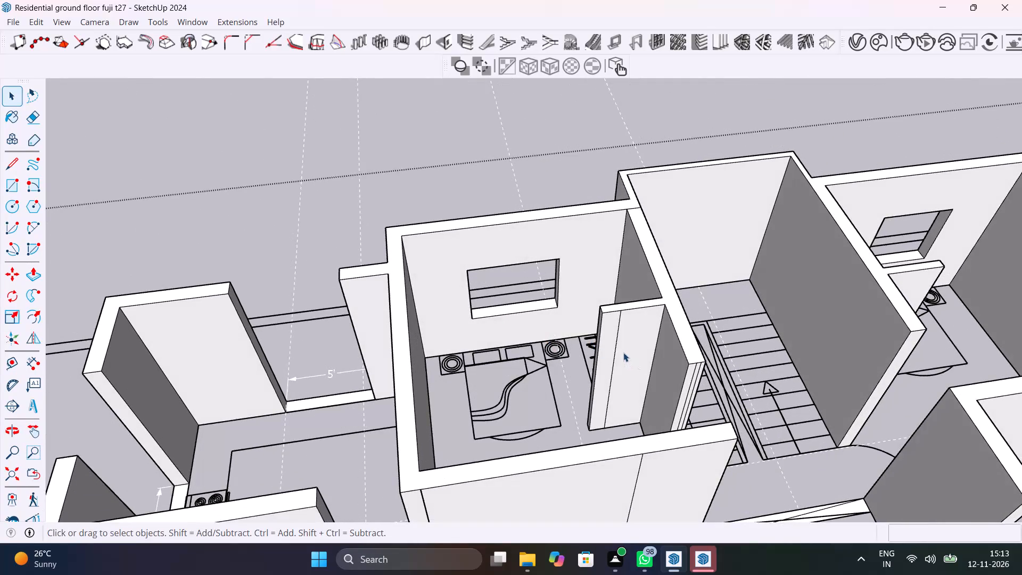
{"action": "scroll", "coordinate": [622, 349], "scroll_direction": "up", "scroll_amount": 10}
{"action": "key", "text": "e"}
{"action": "left_click_drag", "start_coordinate": [621, 348], "coordinate": [592, 318]}
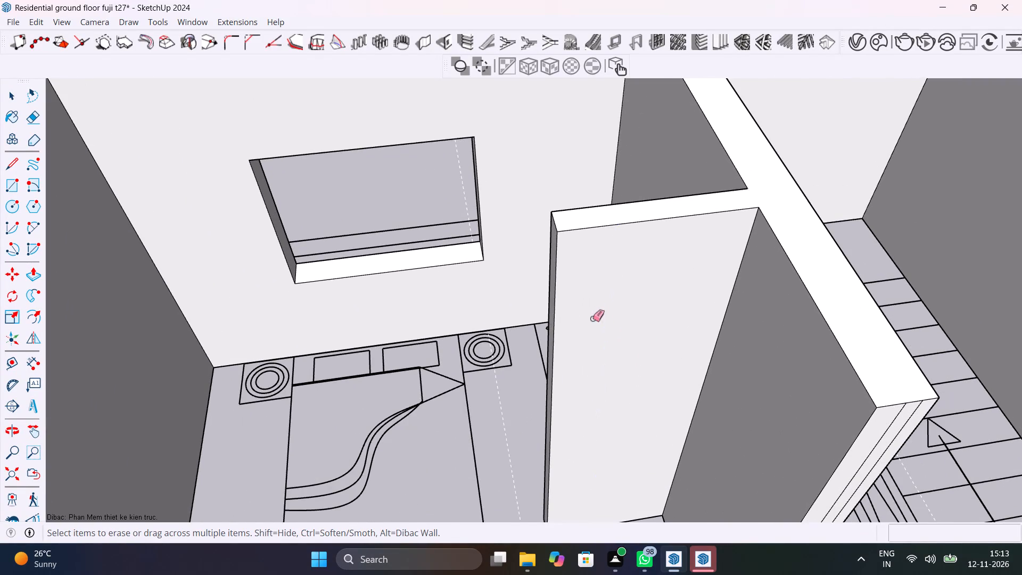
Erase the two vertical seam lines on the wardrobe-side face of the same short partition.
{"action": "scroll", "coordinate": [592, 318], "scroll_direction": "down", "scroll_amount": 7}
{"action": "middle_click_drag", "start_coordinate": [542, 400], "coordinate": [944, 538]}
{"action": "middle_click_drag", "start_coordinate": [664, 321], "coordinate": [644, 406], "text": "shift"}
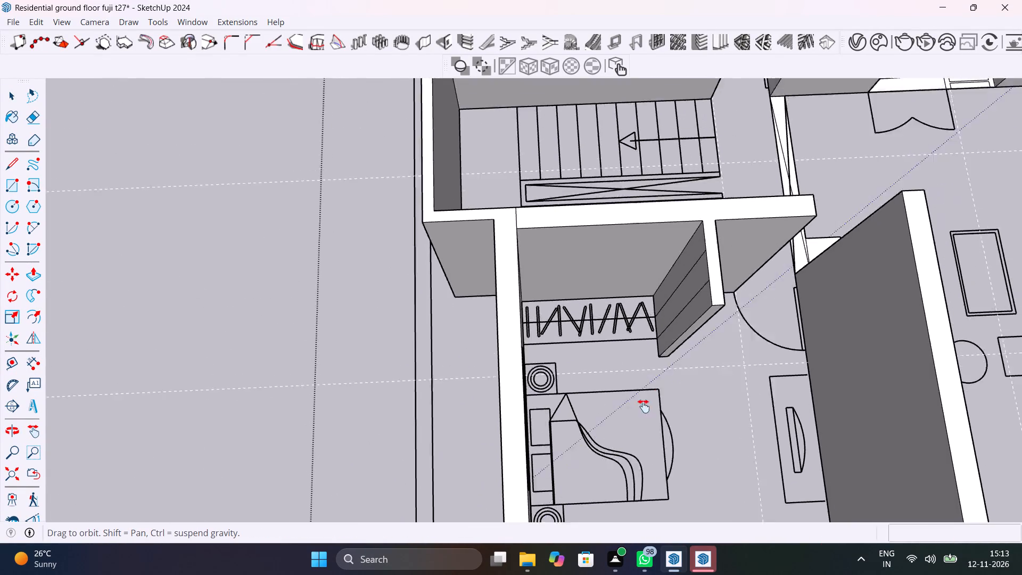
{"action": "middle_click_drag", "start_coordinate": [644, 406], "coordinate": [844, 469], "text": "shift"}
{"action": "scroll", "coordinate": [722, 298], "scroll_direction": "up", "scroll_amount": 4}
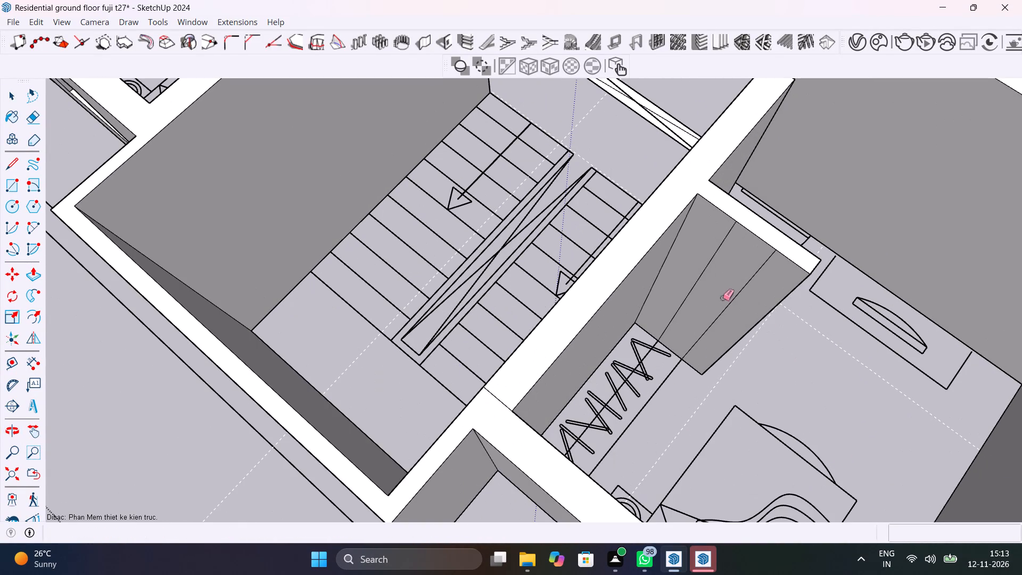
{"action": "left_click_drag", "start_coordinate": [737, 305], "coordinate": [699, 252]}
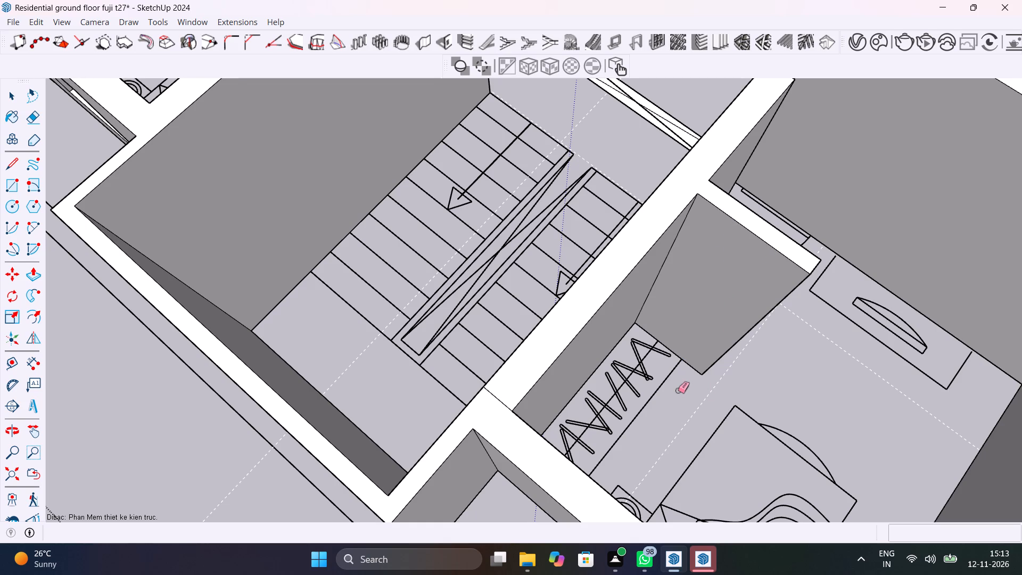
Erase the seam line across the wall tops where the stairwell wall meets the bedroom's outer wall.
{"action": "scroll", "coordinate": [498, 399], "scroll_direction": "up", "scroll_amount": 4}
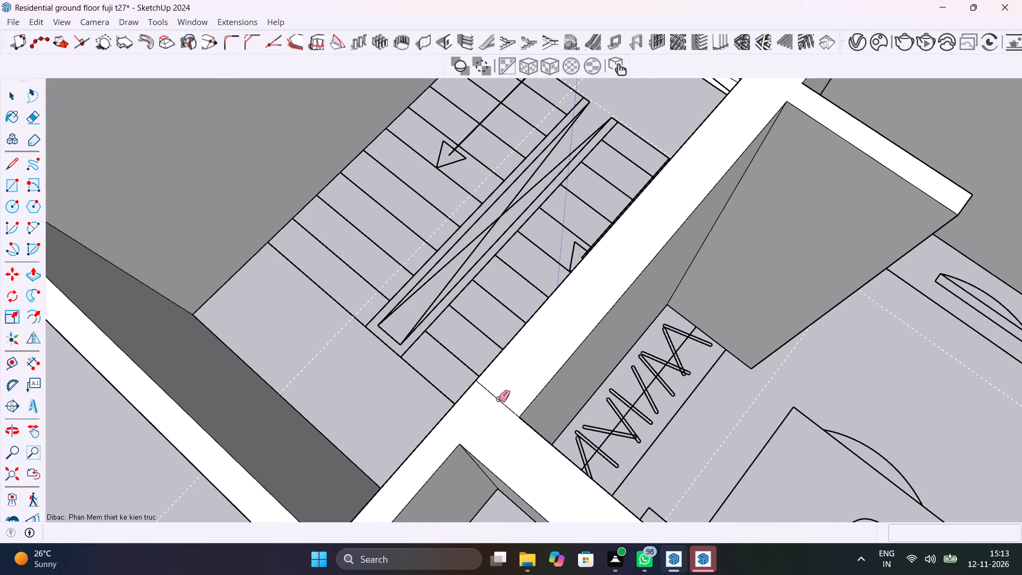
{"action": "left_click", "coordinate": [498, 399]}
Raise the low wall strip in the window gap behind the corner bedroom's bed headboard to a 3' sill.
{"action": "scroll", "coordinate": [498, 399], "scroll_direction": "up", "scroll_amount": 1}
{"action": "scroll", "coordinate": [498, 399], "scroll_direction": "down", "scroll_amount": 6}
{"action": "middle_click_drag", "start_coordinate": [518, 441], "coordinate": [403, 280]}
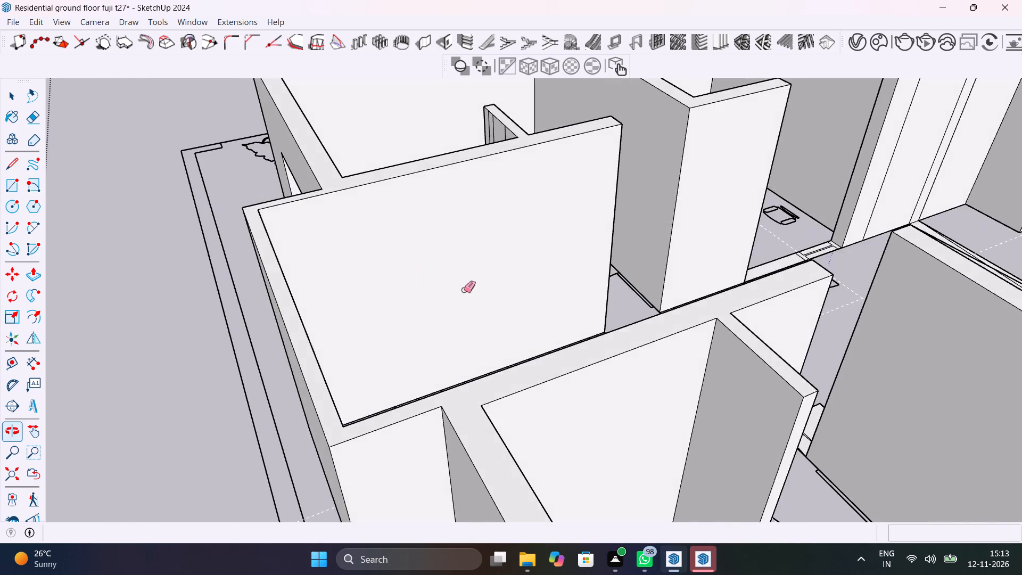
{"action": "scroll", "coordinate": [465, 290], "scroll_direction": "down", "scroll_amount": 10}
{"action": "scroll", "coordinate": [413, 260], "scroll_direction": "up", "scroll_amount": 10}
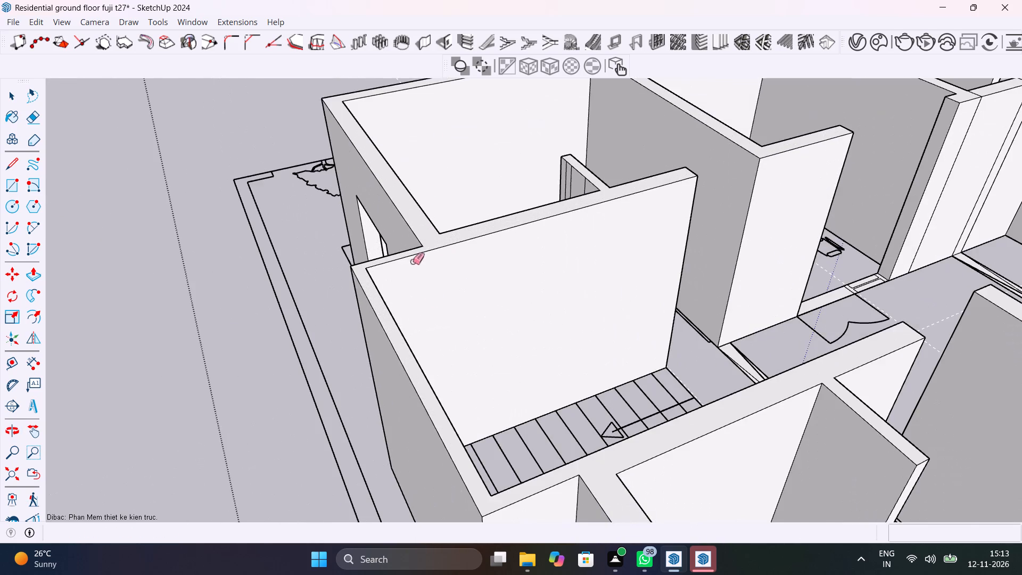
{"action": "scroll", "coordinate": [431, 307], "scroll_direction": "down", "scroll_amount": 12}
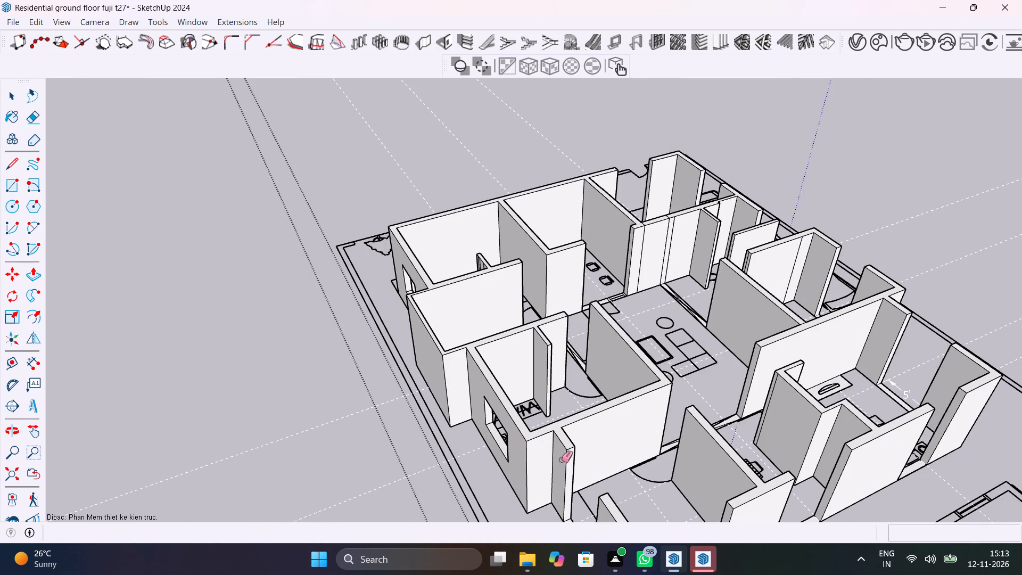
{"action": "middle_click_drag", "start_coordinate": [555, 458], "coordinate": [395, 335], "text": "shift"}
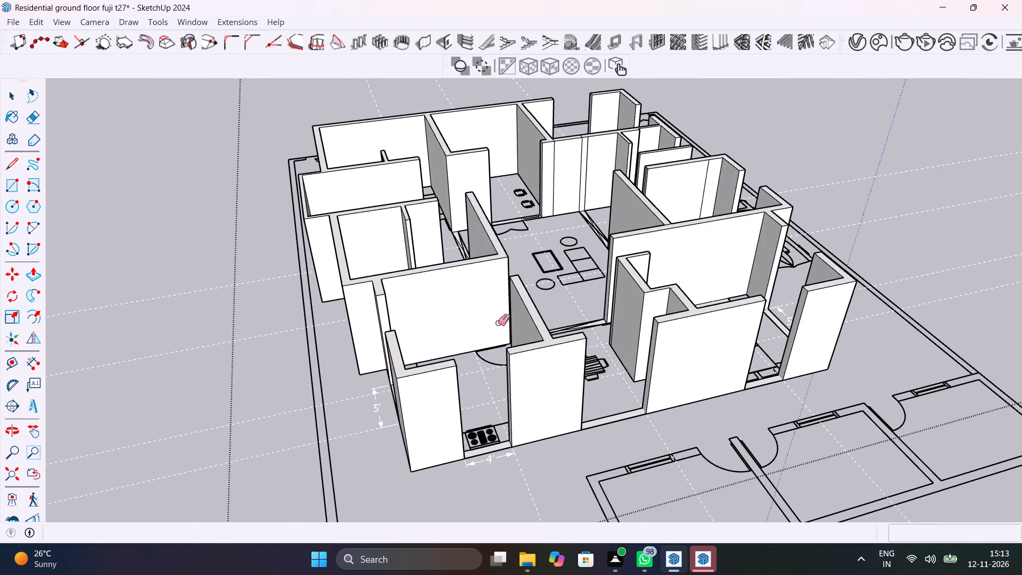
{"action": "scroll", "coordinate": [520, 338], "scroll_direction": "up", "scroll_amount": 5}
{"action": "scroll", "coordinate": [520, 339], "scroll_direction": "up", "scroll_amount": 1, "text": "shift"}
{"action": "middle_click_drag", "start_coordinate": [521, 338], "coordinate": [581, 470], "text": "shift"}
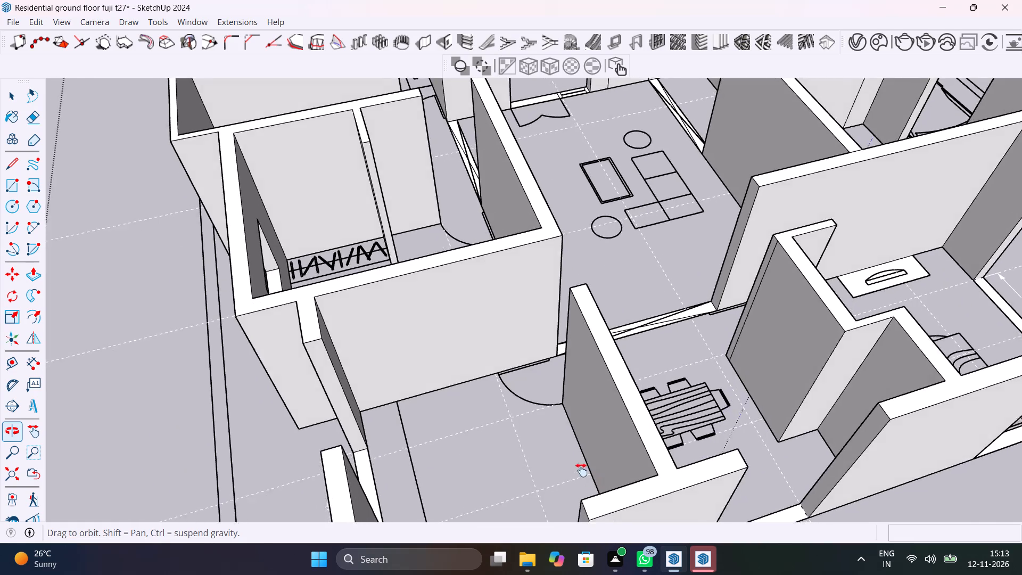
{"action": "middle_click_drag", "start_coordinate": [581, 470], "coordinate": [328, 405], "text": "shift"}
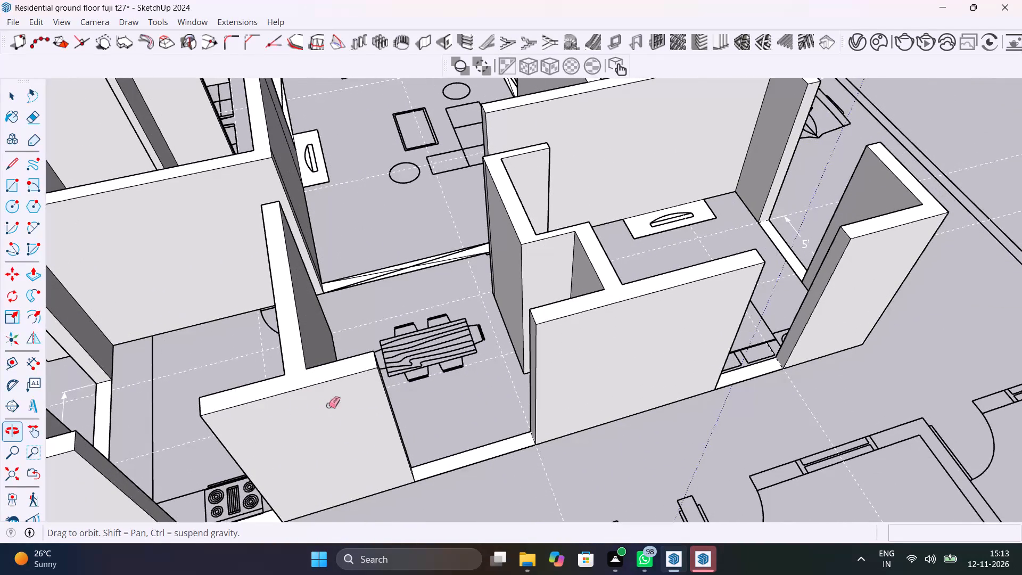
{"action": "scroll", "coordinate": [509, 433], "scroll_direction": "down", "scroll_amount": 7}
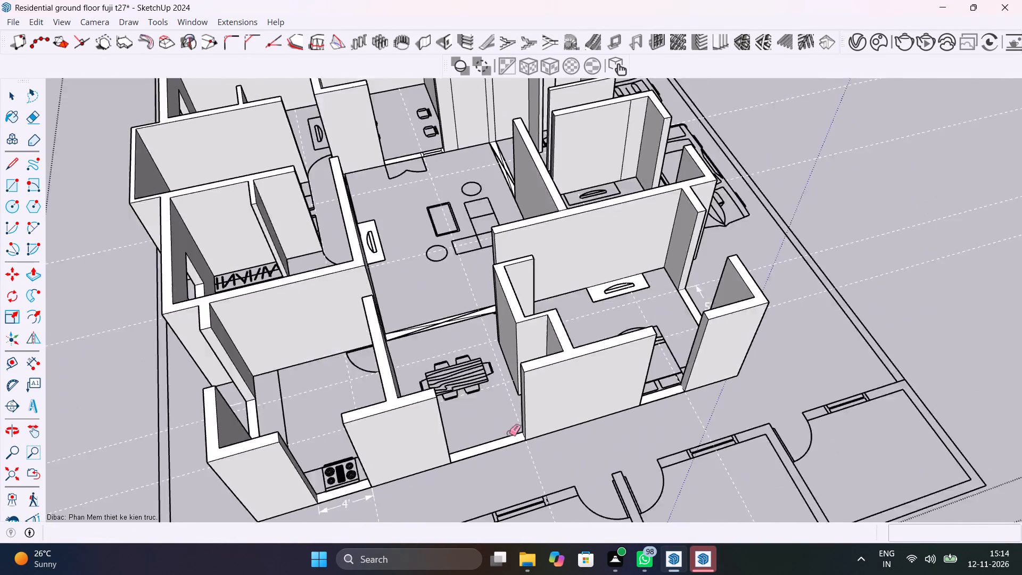
{"action": "middle_click_drag", "start_coordinate": [584, 428], "coordinate": [400, 430], "text": "shift"}
{"action": "scroll", "coordinate": [451, 413], "scroll_direction": "up", "scroll_amount": 12}
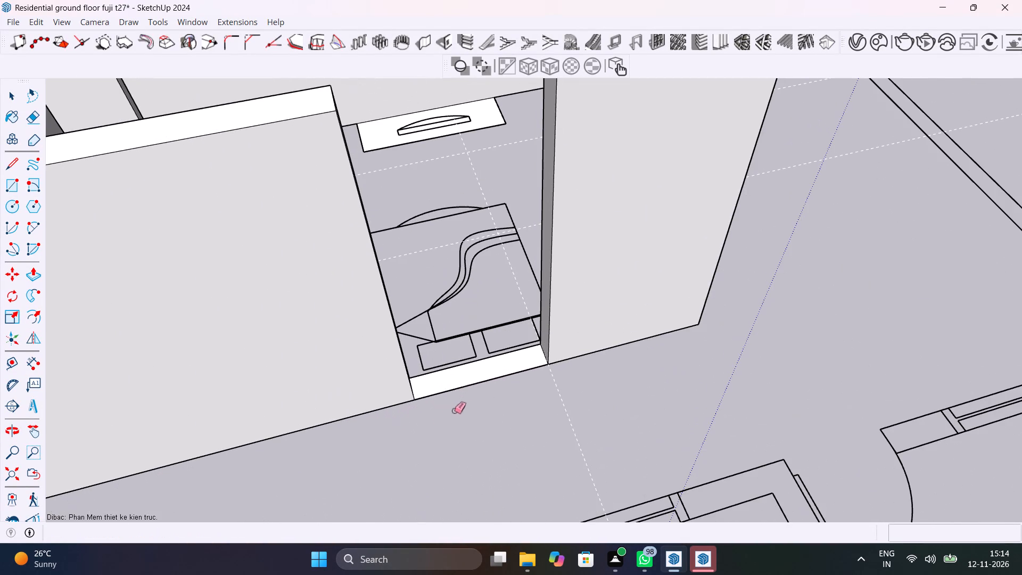
{"action": "key", "text": "space"}
{"action": "left_click", "coordinate": [478, 372]}
{"action": "key", "text": "p"}
{"action": "left_click", "coordinate": [478, 372]}
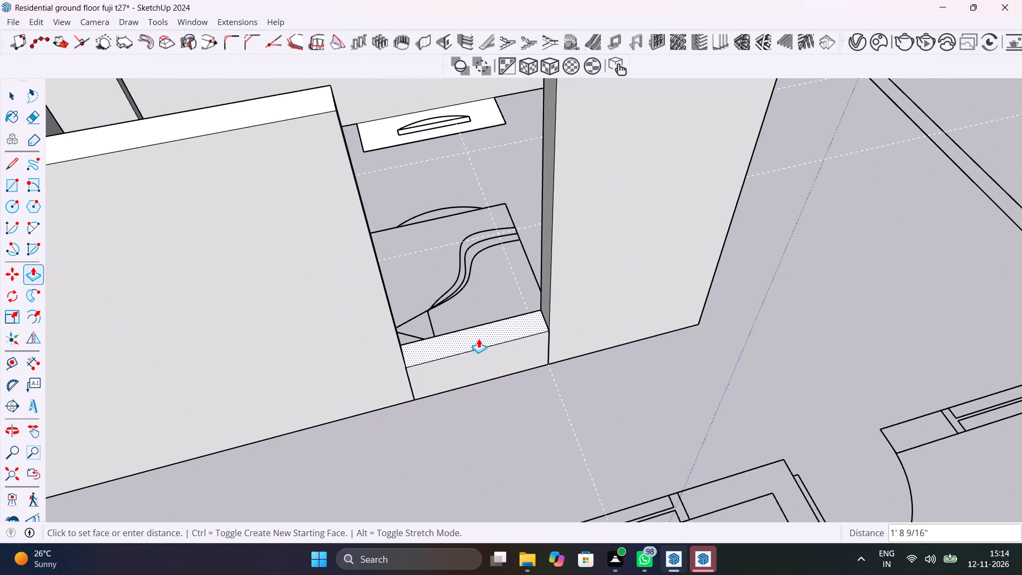
{"action": "type", "text": "3'"}
{"action": "key", "text": "Return"}
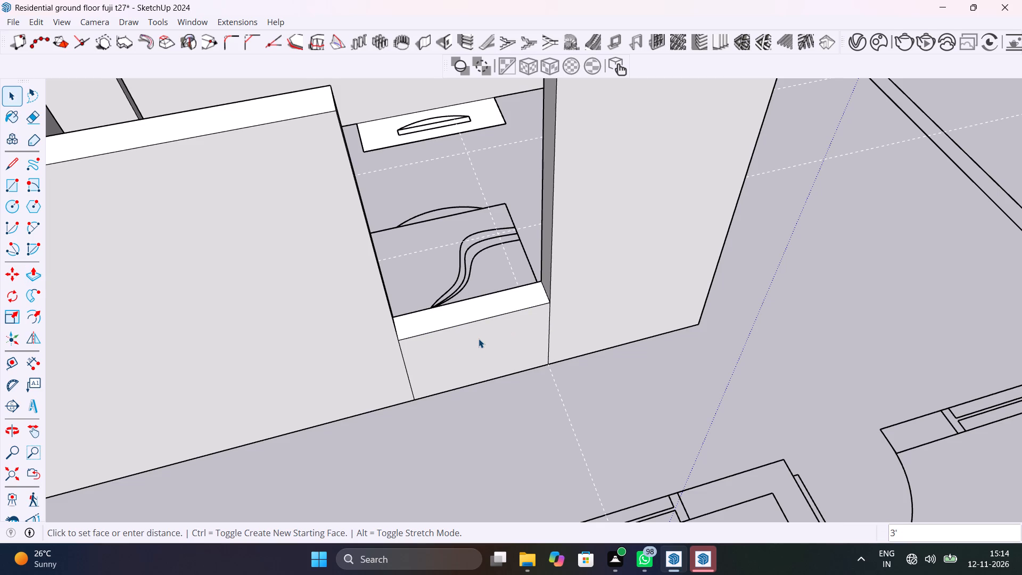
Copy the sill's end edge 4' up the jamb face of the window gap behind the bed.
{"action": "middle_click_drag", "start_coordinate": [479, 338], "coordinate": [386, 387]}
{"action": "scroll", "coordinate": [452, 371], "scroll_direction": "up", "scroll_amount": 2}
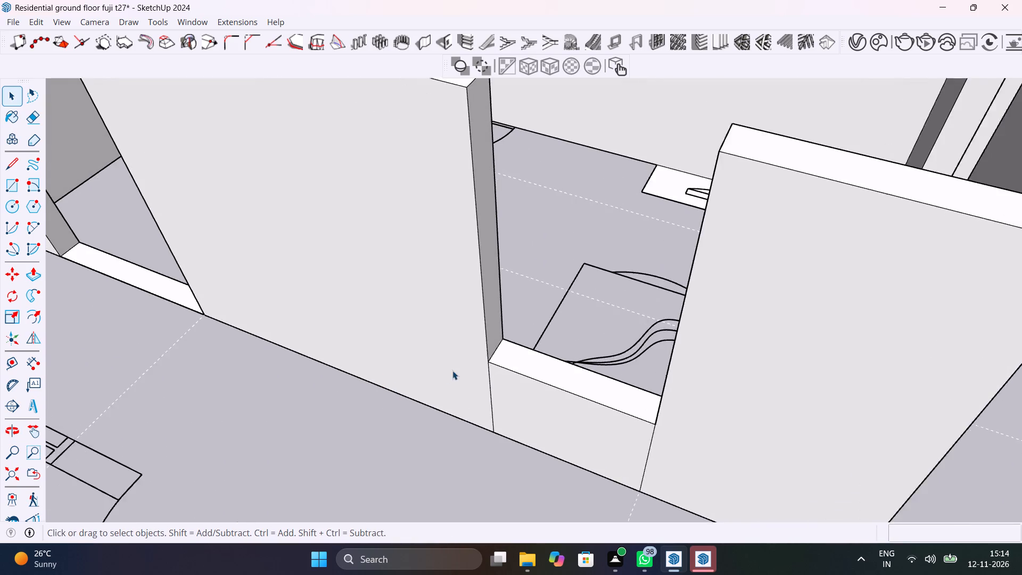
{"action": "scroll", "coordinate": [452, 371], "scroll_direction": "up", "scroll_amount": 5}
{"action": "left_click", "coordinate": [531, 339]}
{"action": "key", "text": "m"}
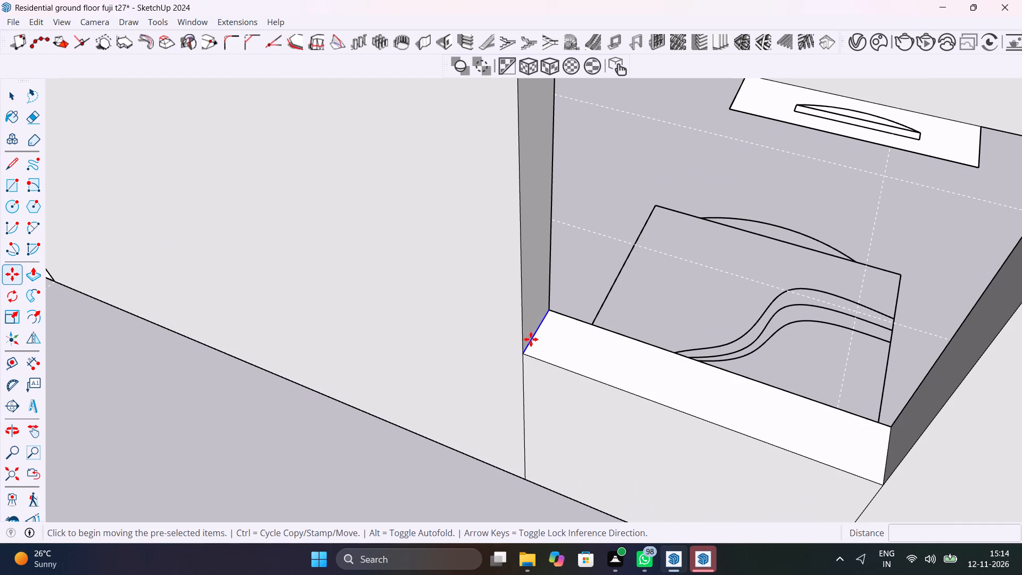
{"action": "left_click", "coordinate": [522, 357]}
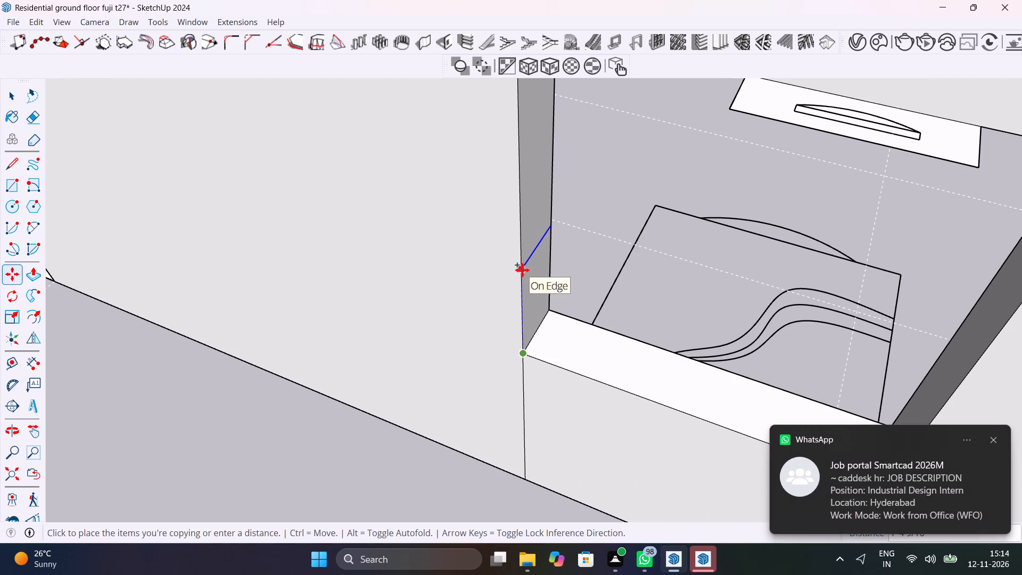
{"action": "type", "text": "4'"}
{"action": "key", "text": "Return"}
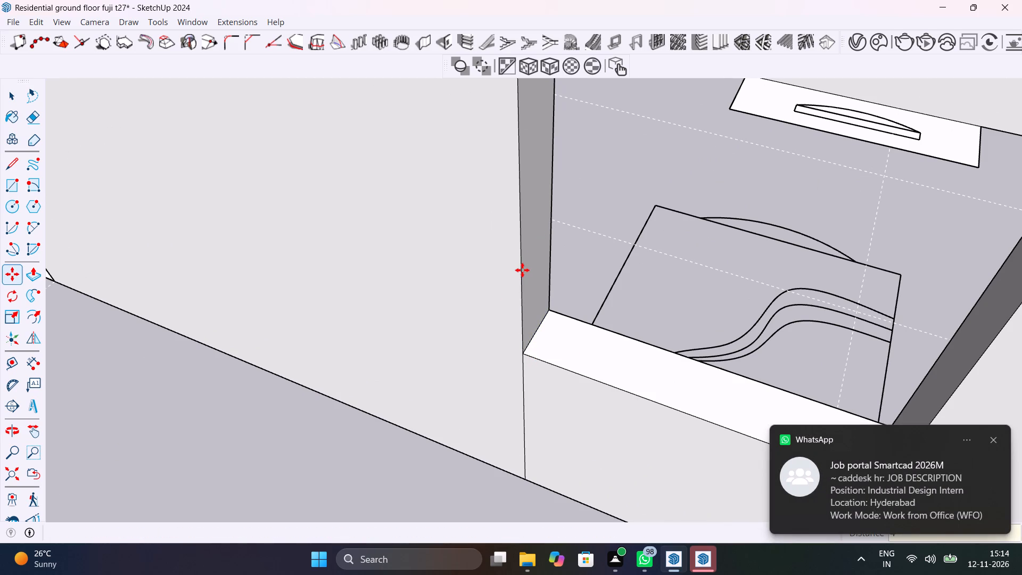
Extend the jamb face above the copied edge across to the opposite wall to close the wall over the window.
{"action": "scroll", "coordinate": [522, 270], "scroll_direction": "down", "scroll_amount": 11}
{"action": "middle_click_drag", "start_coordinate": [524, 350], "coordinate": [514, 365], "text": "shift"}
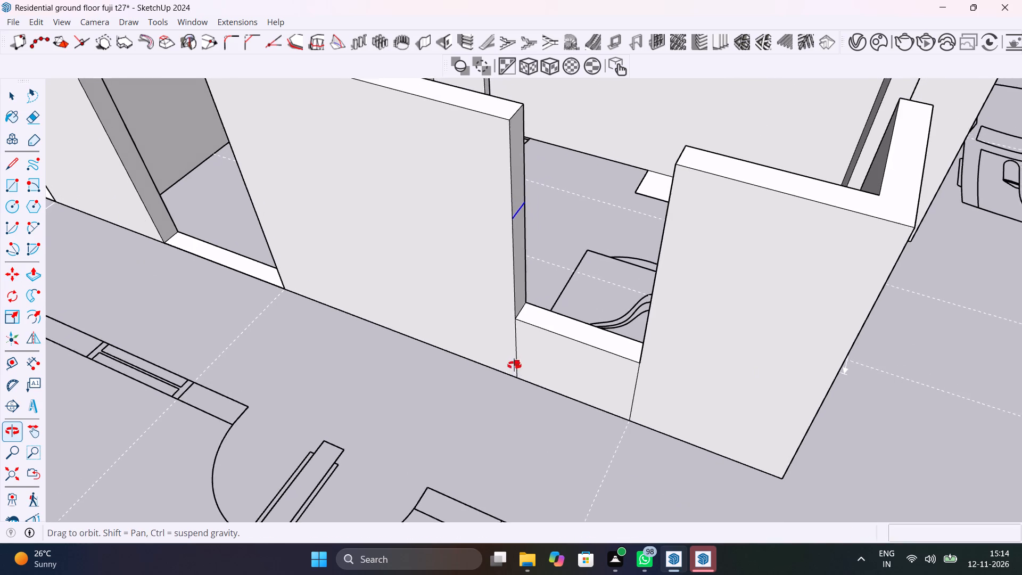
{"action": "middle_click_drag", "start_coordinate": [514, 365], "coordinate": [505, 358], "text": "shift"}
{"action": "key", "text": "space"}
{"action": "left_click", "coordinate": [520, 190]}
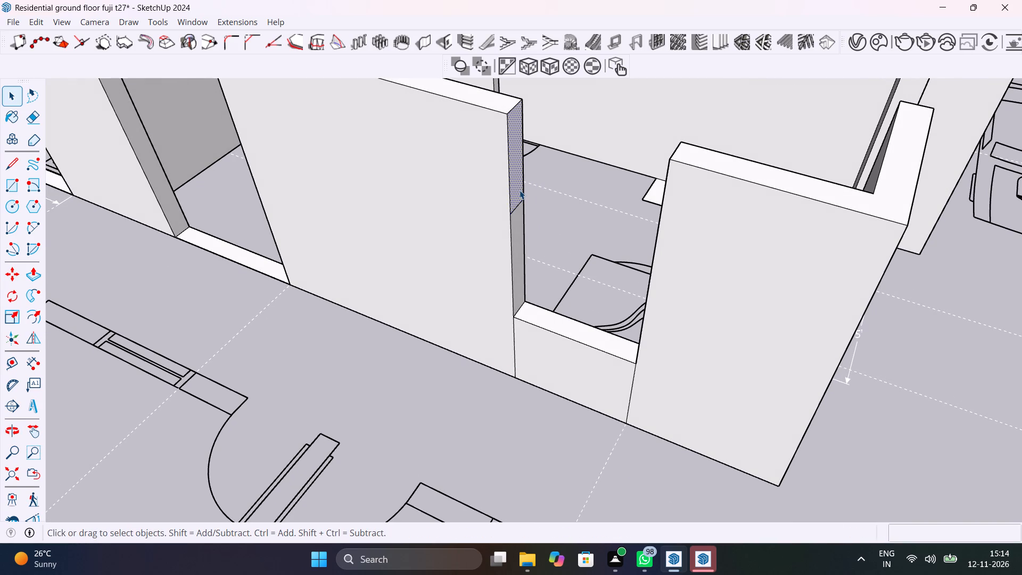
{"action": "key", "text": "p"}
{"action": "left_click", "coordinate": [520, 190]}
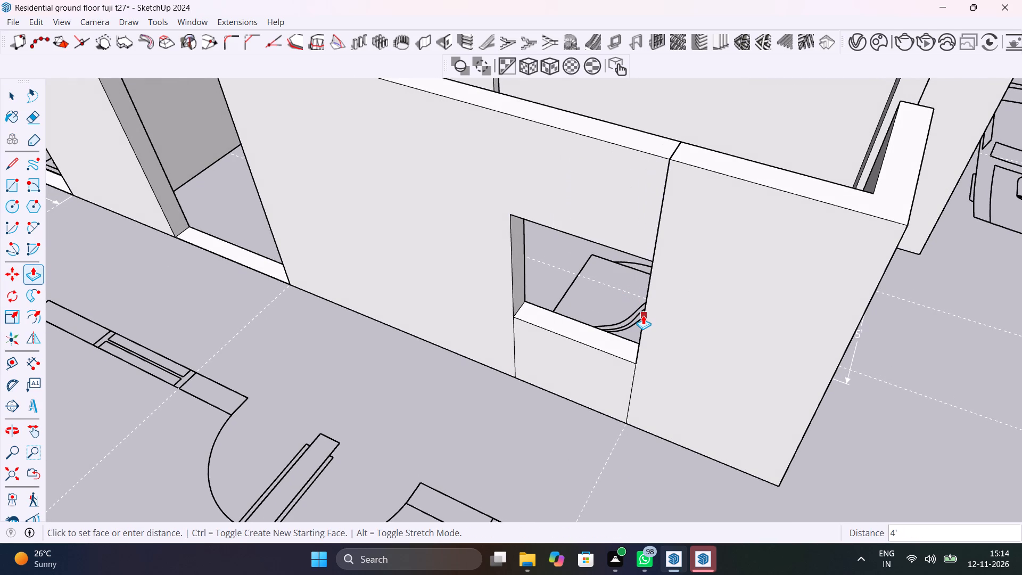
{"action": "left_click", "coordinate": [644, 322]}
{"action": "key", "text": "space"}
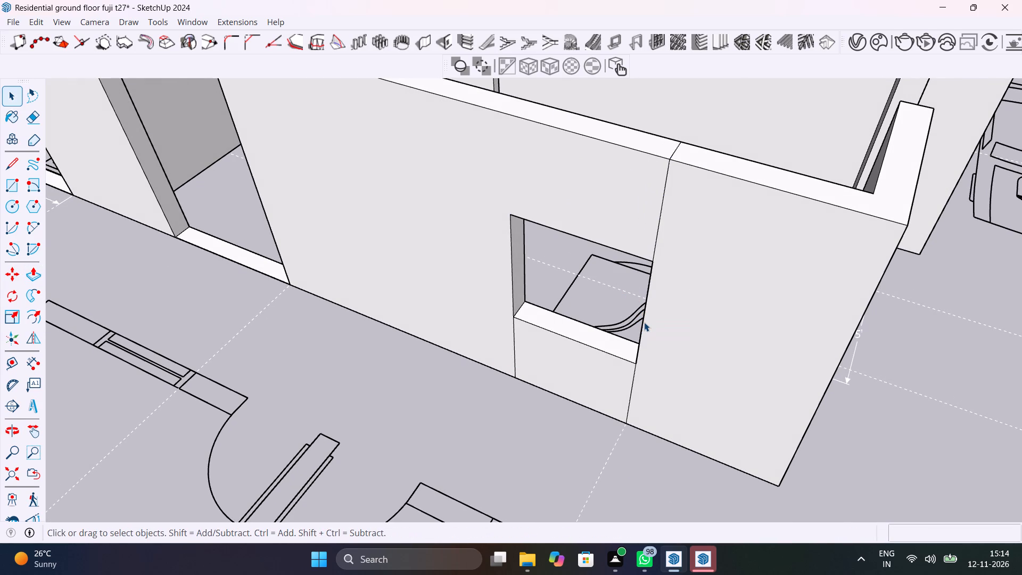
Erase the seam lines above and below the new window on the outer wall face and across the wall top.
{"action": "key", "text": "e"}
{"action": "left_click_drag", "start_coordinate": [688, 236], "coordinate": [624, 193]}
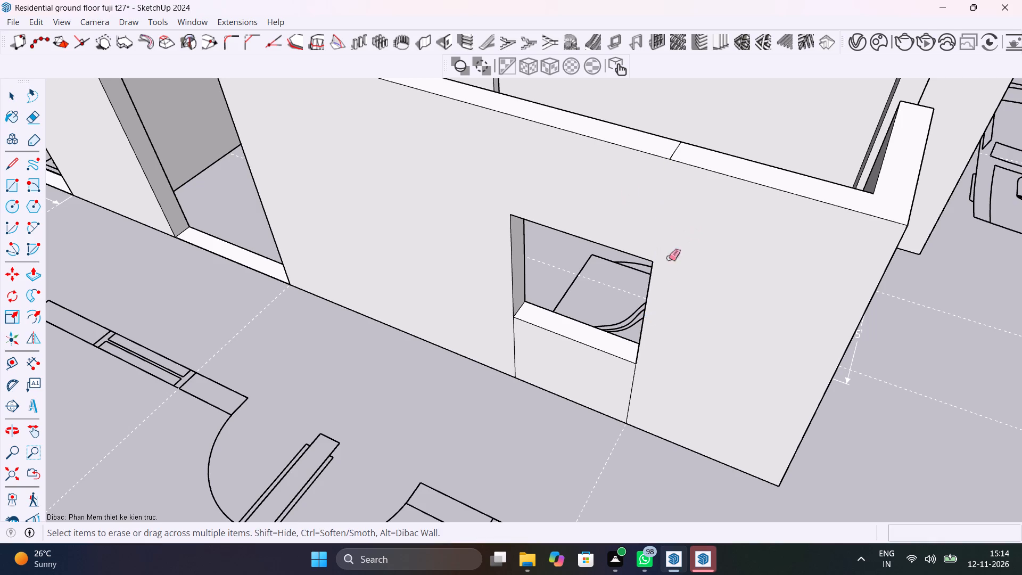
{"action": "left_click_drag", "start_coordinate": [647, 375], "coordinate": [501, 343]}
{"action": "scroll", "coordinate": [674, 152], "scroll_direction": "up", "scroll_amount": 5}
{"action": "left_click", "coordinate": [674, 152]}
Erase the vertical seam lines around and below the new window on the bedroom's inner wall face.
{"action": "middle_click_drag", "start_coordinate": [683, 172], "coordinate": [527, 289]}
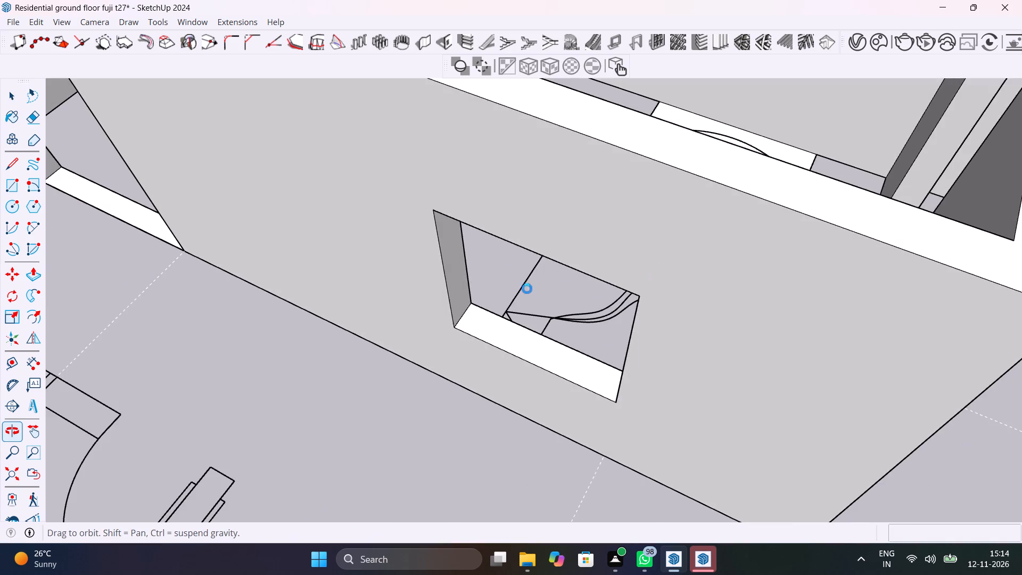
{"action": "middle_click_drag", "start_coordinate": [527, 289], "coordinate": [322, 284]}
{"action": "middle_click_drag", "start_coordinate": [616, 294], "coordinate": [292, 275]}
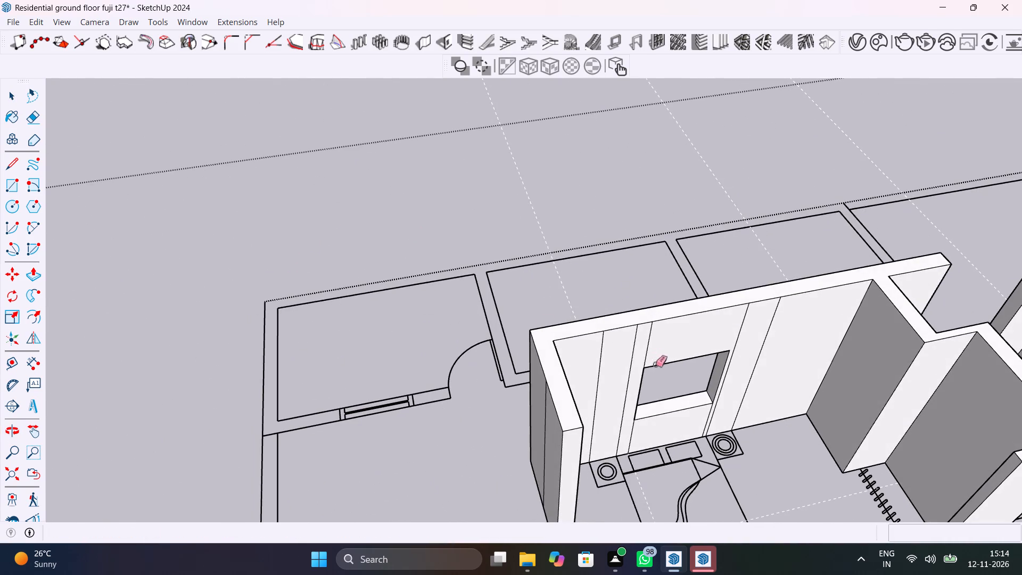
{"action": "scroll", "coordinate": [629, 356], "scroll_direction": "up", "scroll_amount": 6}
{"action": "left_click_drag", "start_coordinate": [664, 331], "coordinate": [612, 328]}
{"action": "left_click_drag", "start_coordinate": [586, 343], "coordinate": [567, 360]}
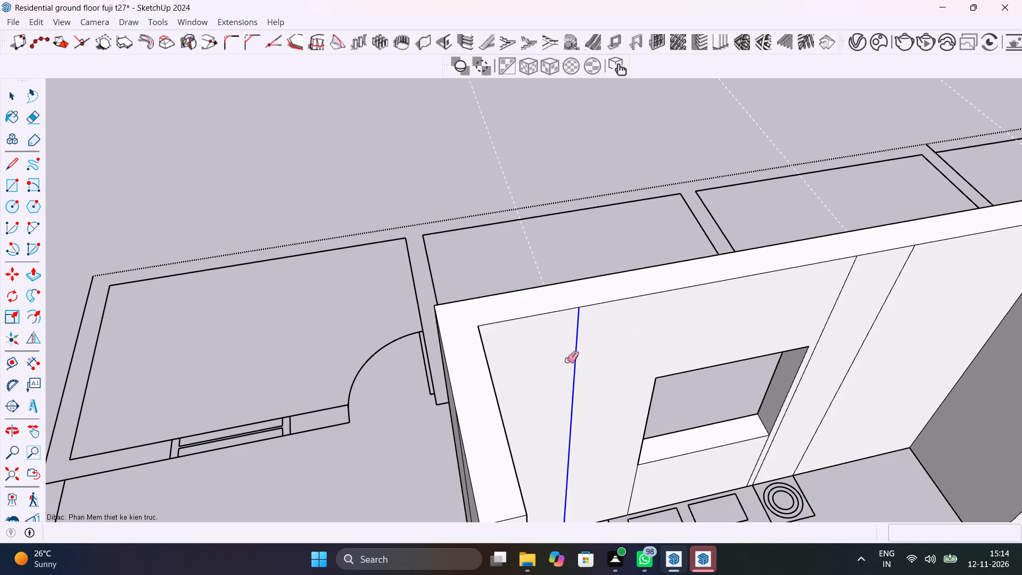
{"action": "left_click_drag", "start_coordinate": [567, 360], "coordinate": [564, 361]}
{"action": "scroll", "coordinate": [564, 356], "scroll_direction": "down", "scroll_amount": 7}
{"action": "left_click_drag", "start_coordinate": [749, 333], "coordinate": [686, 322]}
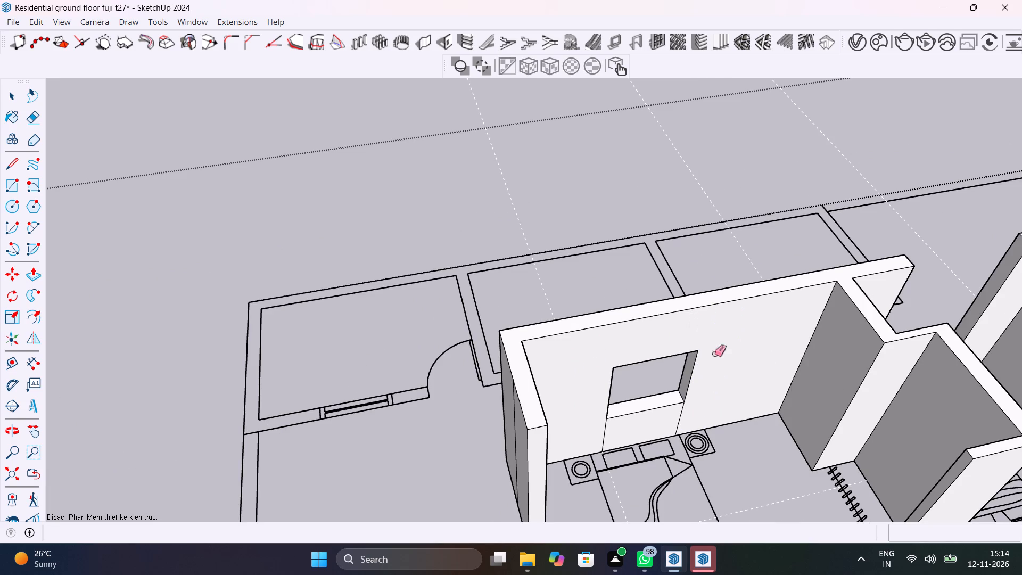
{"action": "left_click_drag", "start_coordinate": [691, 413], "coordinate": [596, 434]}
{"action": "key", "text": "space"}
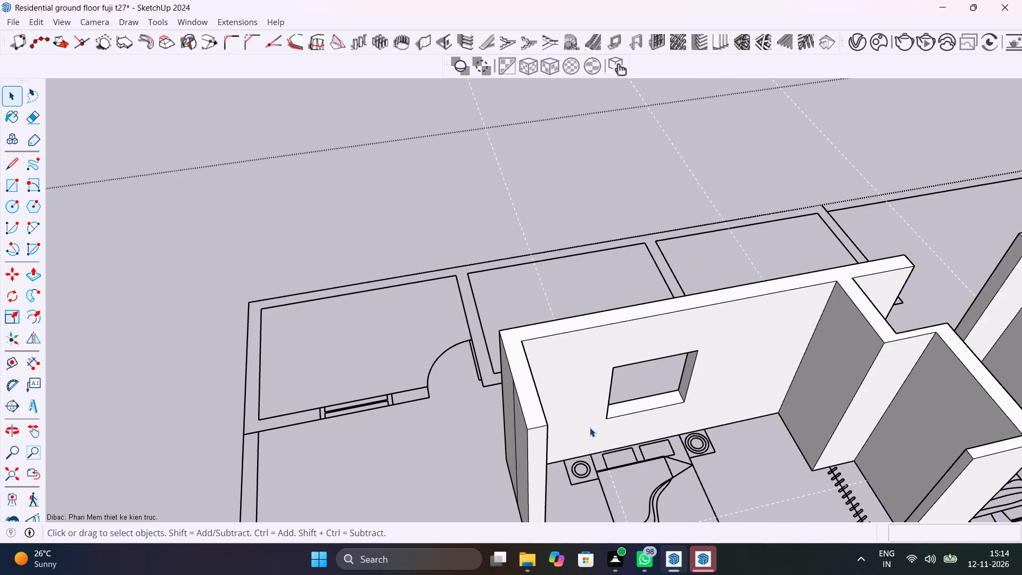
Erase the vertical seam line on the outer face of the adjoining corner wall, beside the 5' opening.
{"action": "left_click", "coordinate": [590, 423]}
{"action": "scroll", "coordinate": [590, 423], "scroll_direction": "down", "scroll_amount": 4}
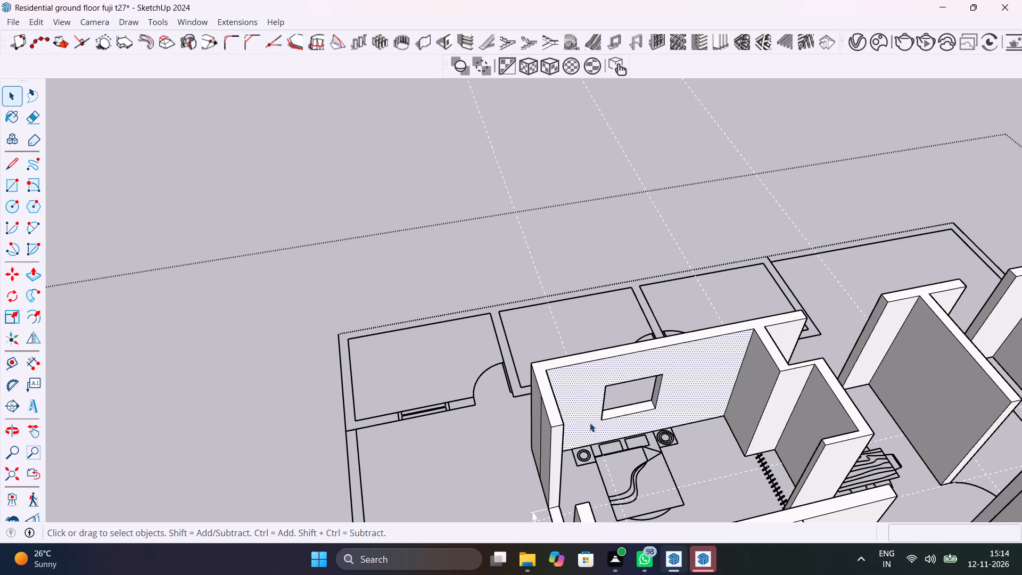
{"action": "scroll", "coordinate": [590, 423], "scroll_direction": "down", "scroll_amount": 1}
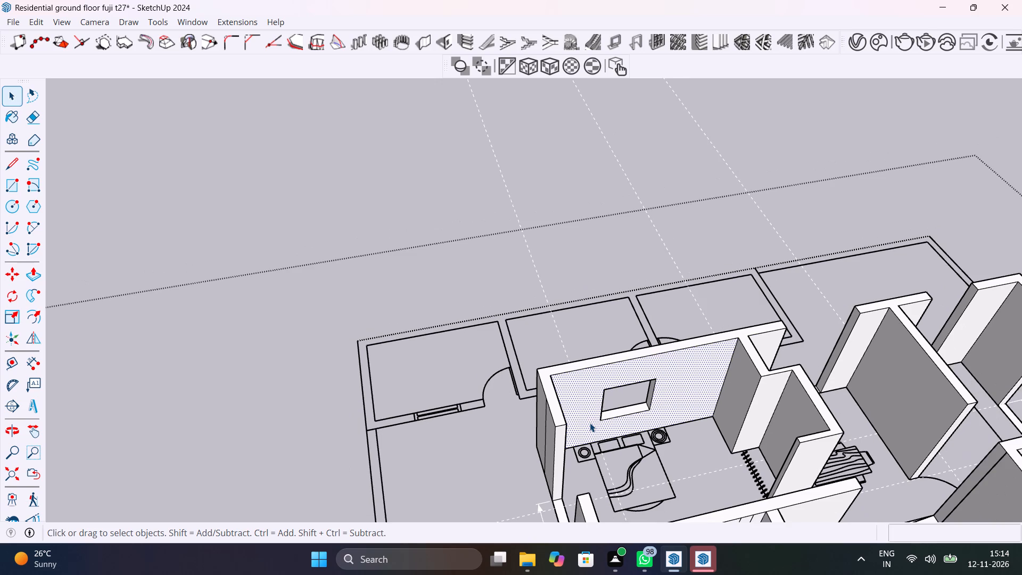
{"action": "middle_click_drag", "start_coordinate": [567, 440], "coordinate": [761, 416]}
{"action": "key", "text": "e"}
{"action": "left_click_drag", "start_coordinate": [690, 374], "coordinate": [685, 365]}
{"action": "key", "text": "space"}
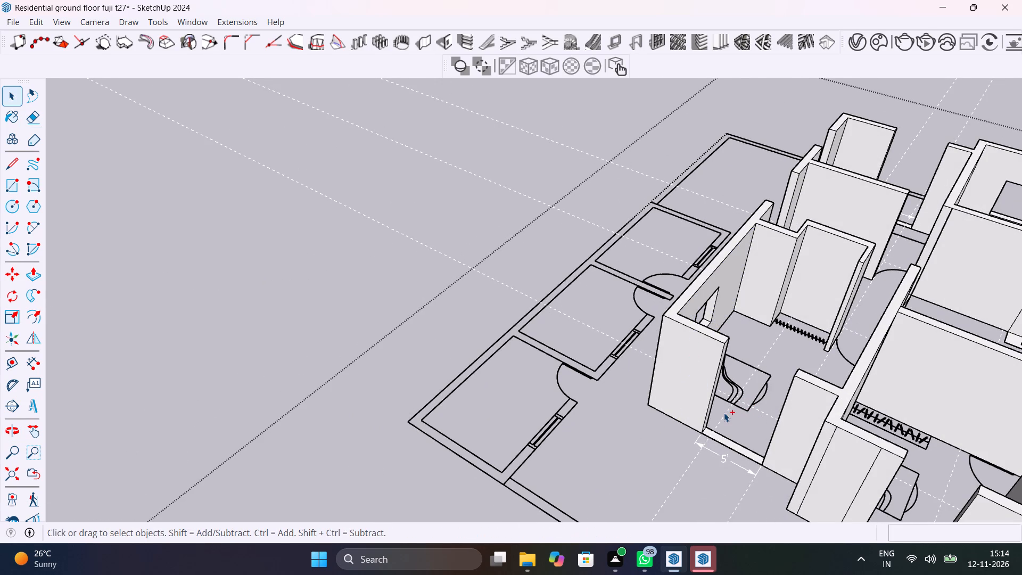
Save the model.
{"action": "key", "text": "ctrl+s"}
Raise the low wall strip in the corner bedroom's 5' wide side window gap to a 3' sill.
{"action": "middle_click_drag", "start_coordinate": [728, 428], "coordinate": [655, 417]}
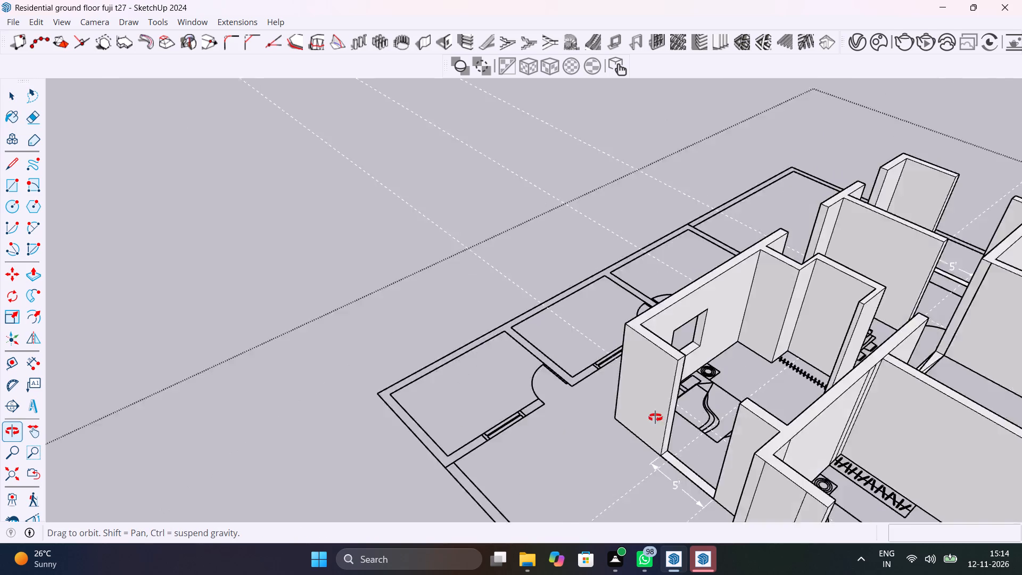
{"action": "middle_click_drag", "start_coordinate": [655, 417], "coordinate": [593, 449]}
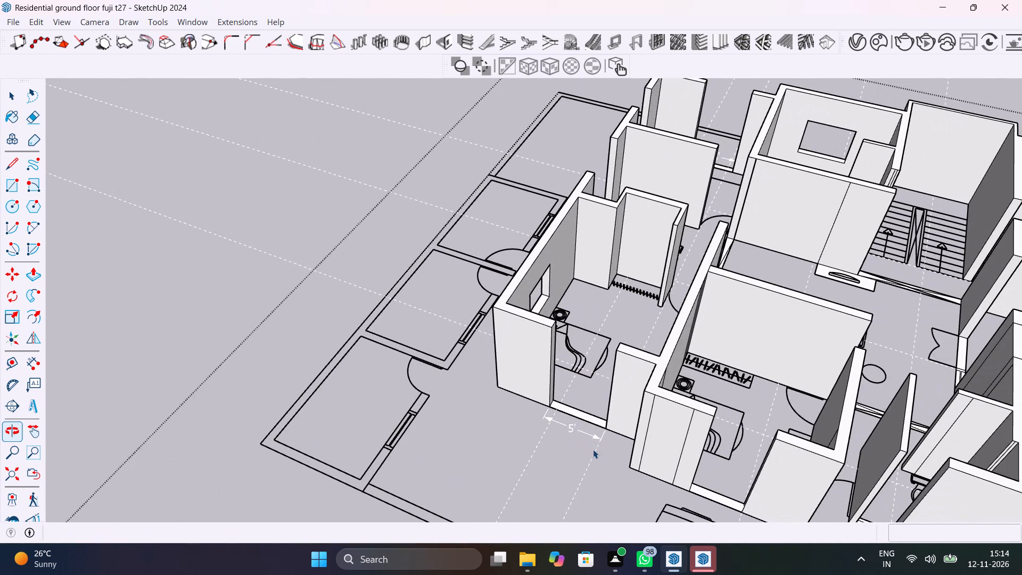
{"action": "scroll", "coordinate": [587, 420], "scroll_direction": "up", "scroll_amount": 11}
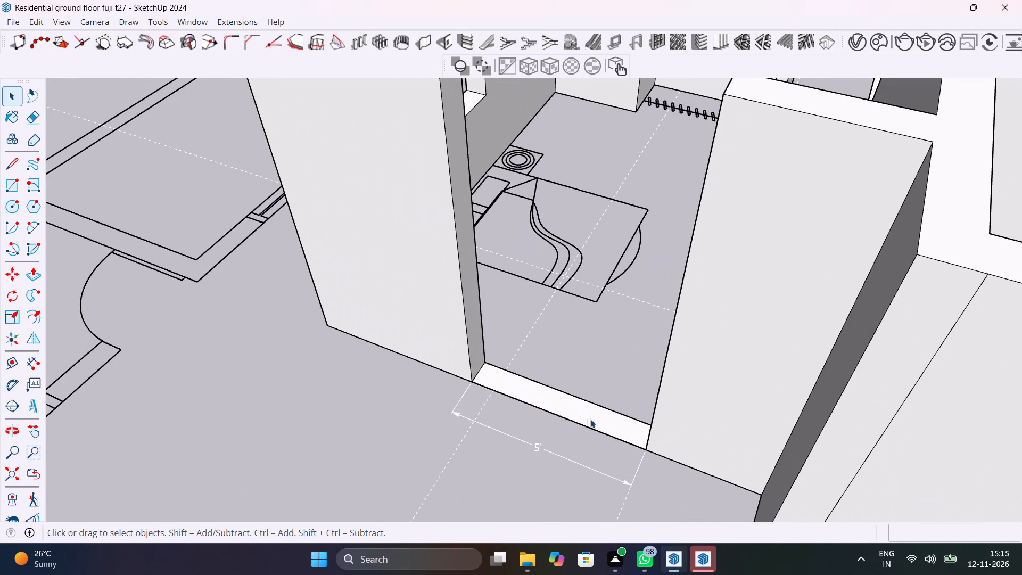
{"action": "left_click", "coordinate": [593, 419]}
{"action": "key", "text": "p"}
{"action": "left_click", "coordinate": [593, 419]}
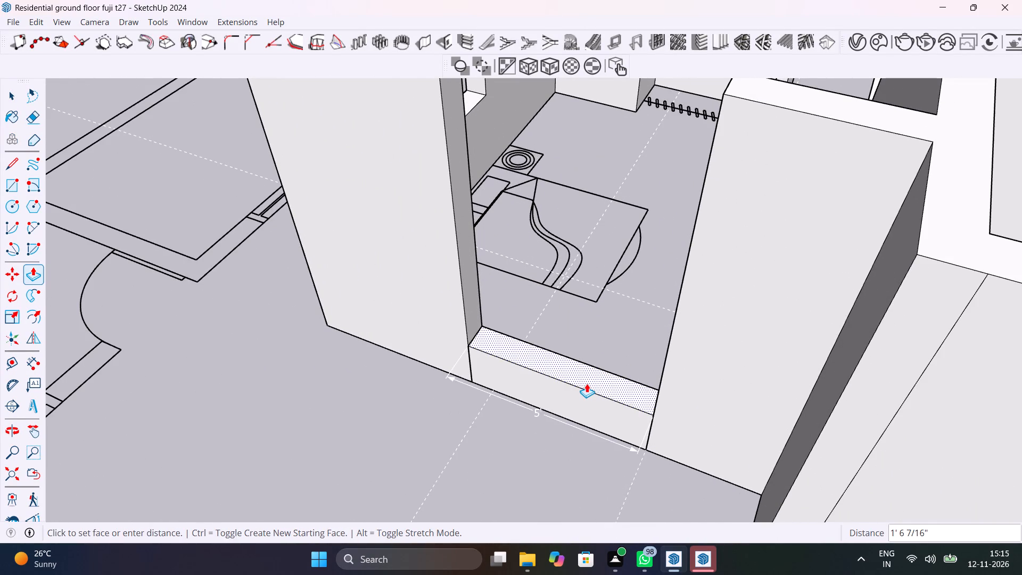
{"action": "type", "text": "3'"}
{"action": "key", "text": "Return"}
{"action": "key", "text": "space"}
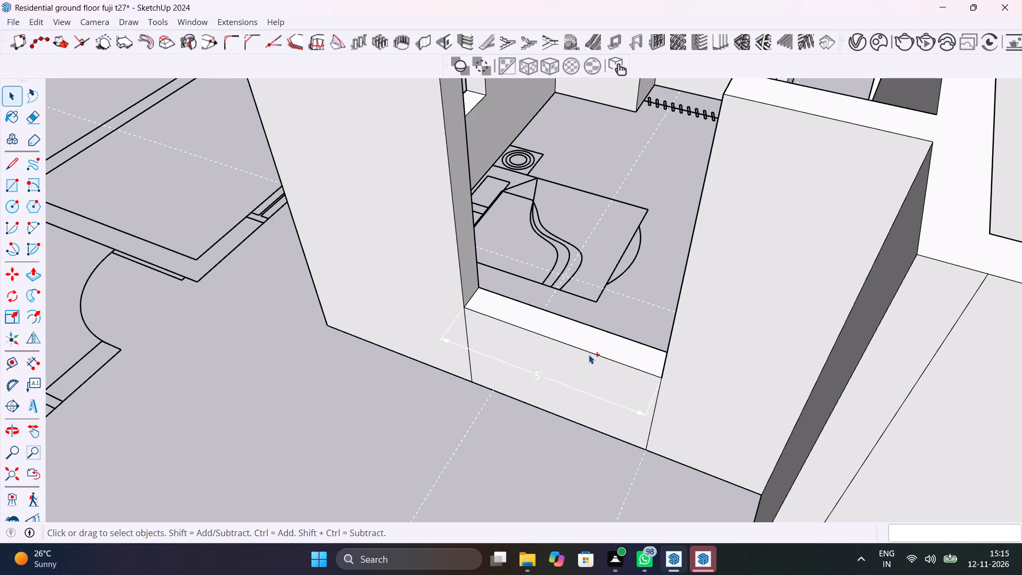
Save the model.
{"action": "key", "text": "ctrl+s"}
Delete the 5' dimension in front of the corner bedroom's side window gap.
{"action": "left_click", "coordinate": [582, 392]}
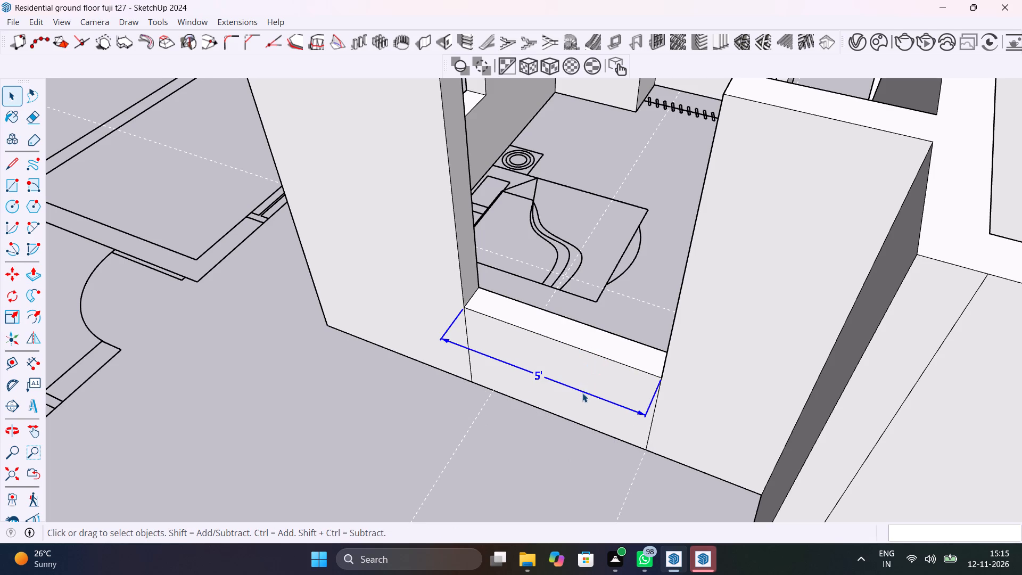
{"action": "key", "text": "Delete"}
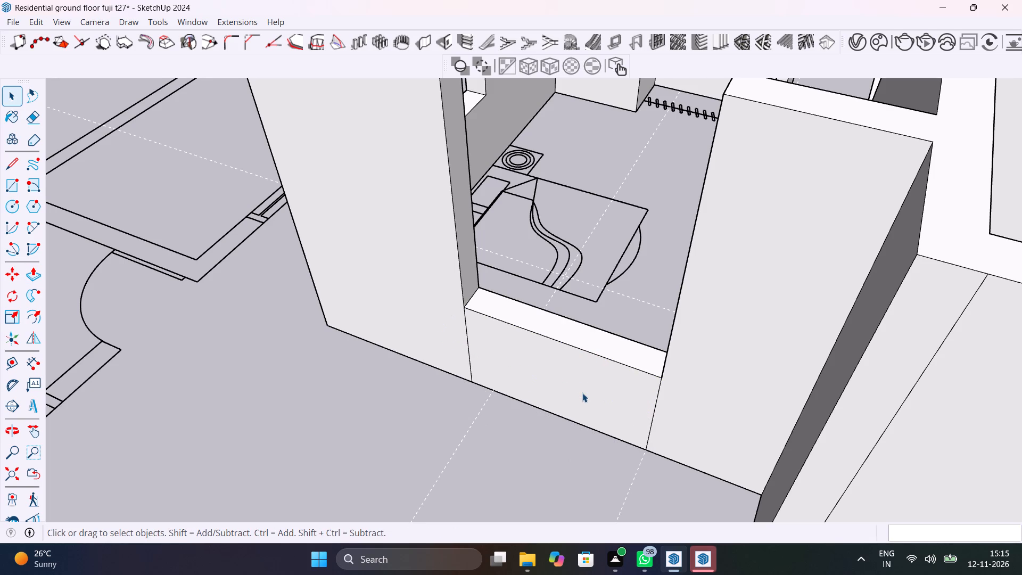
Copy the sill's short end edge 4' up the wall end in the corner bedroom's 5' wide window gap.
{"action": "middle_click_drag", "start_coordinate": [582, 393], "coordinate": [546, 505], "text": "shift"}
{"action": "scroll", "coordinate": [510, 445], "scroll_direction": "up", "scroll_amount": 3}
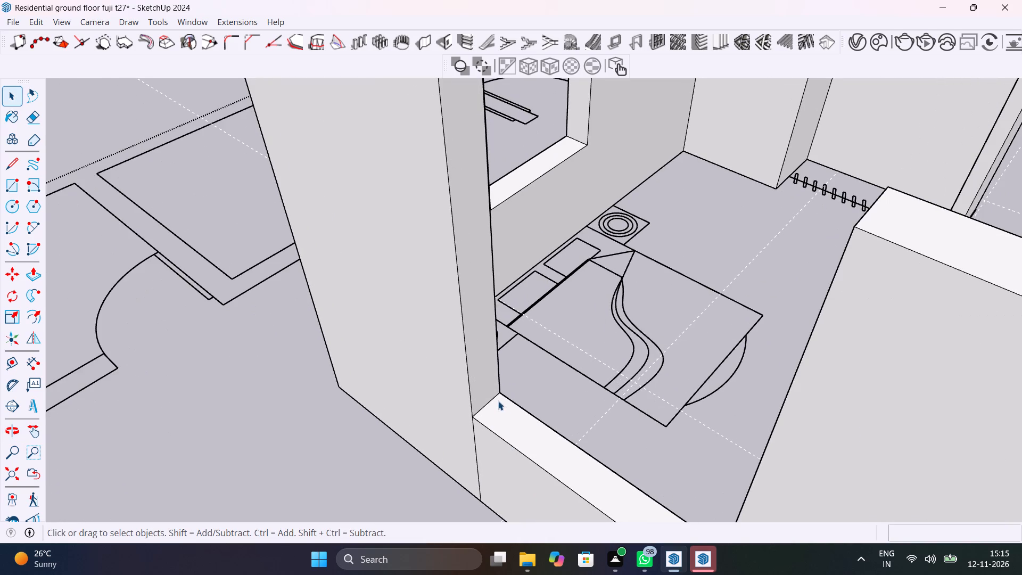
{"action": "left_click", "coordinate": [496, 399]}
{"action": "key", "text": "m"}
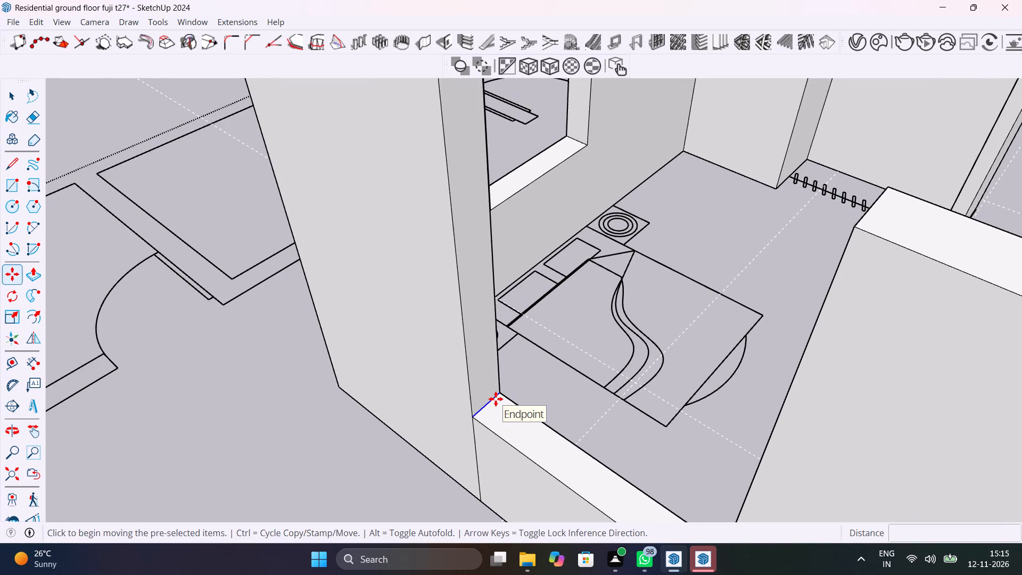
{"action": "left_click", "coordinate": [476, 417]}
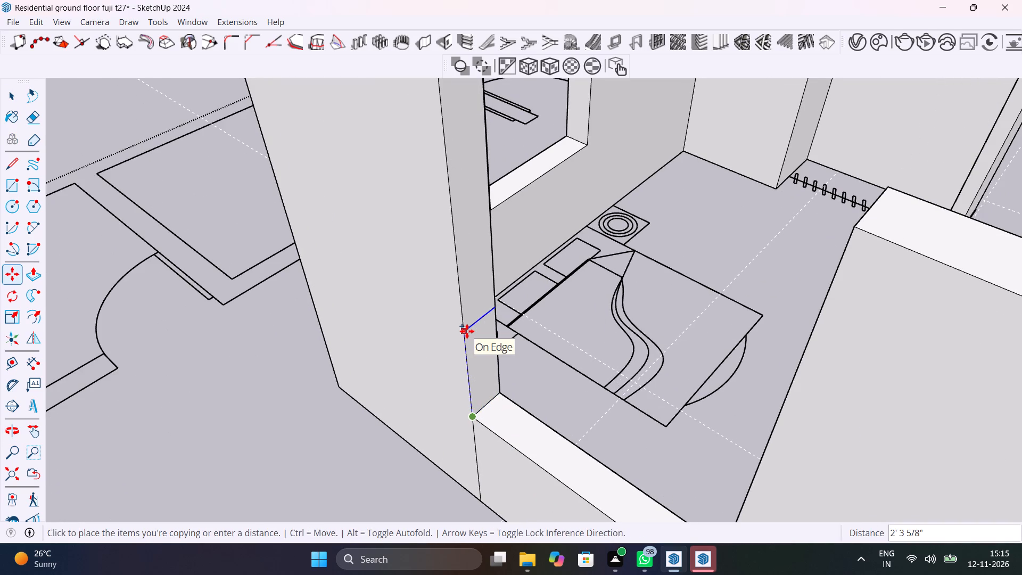
{"action": "type", "text": "4'"}
{"action": "key", "text": "Return"}
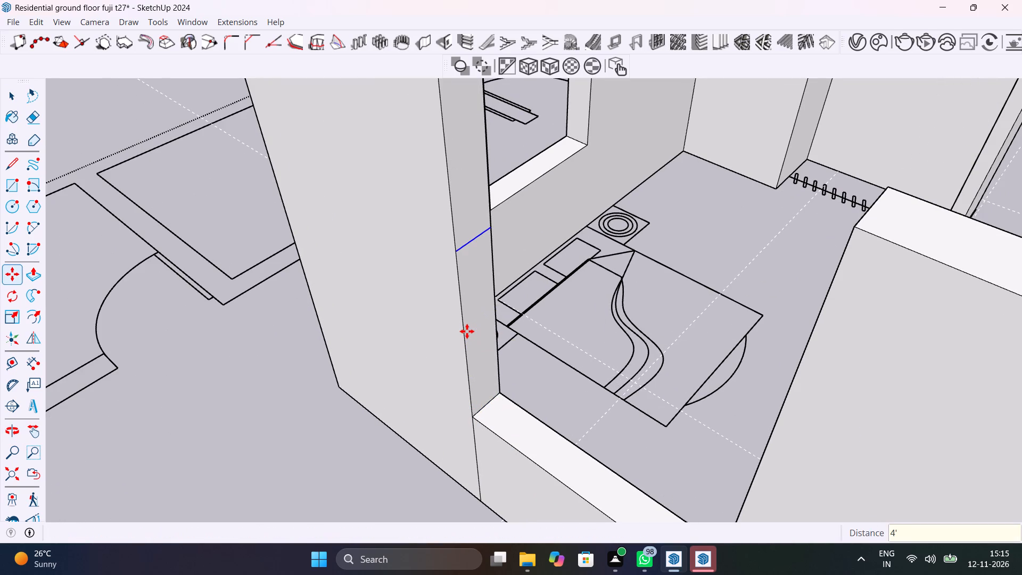
{"action": "scroll", "coordinate": [467, 331], "scroll_direction": "down", "scroll_amount": 6}
{"action": "key", "text": "space"}
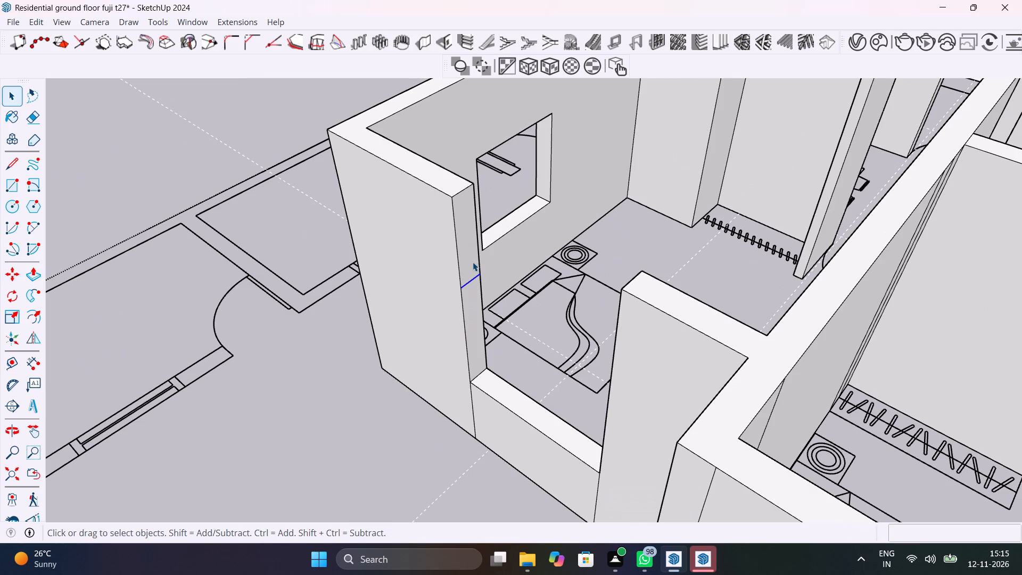
Push/Pull the wall end face above the 4' mark across the gap to the opposite wall, closing the window top.
{"action": "left_click", "coordinate": [473, 262]}
{"action": "key", "text": "p"}
{"action": "left_click", "coordinate": [473, 262]}
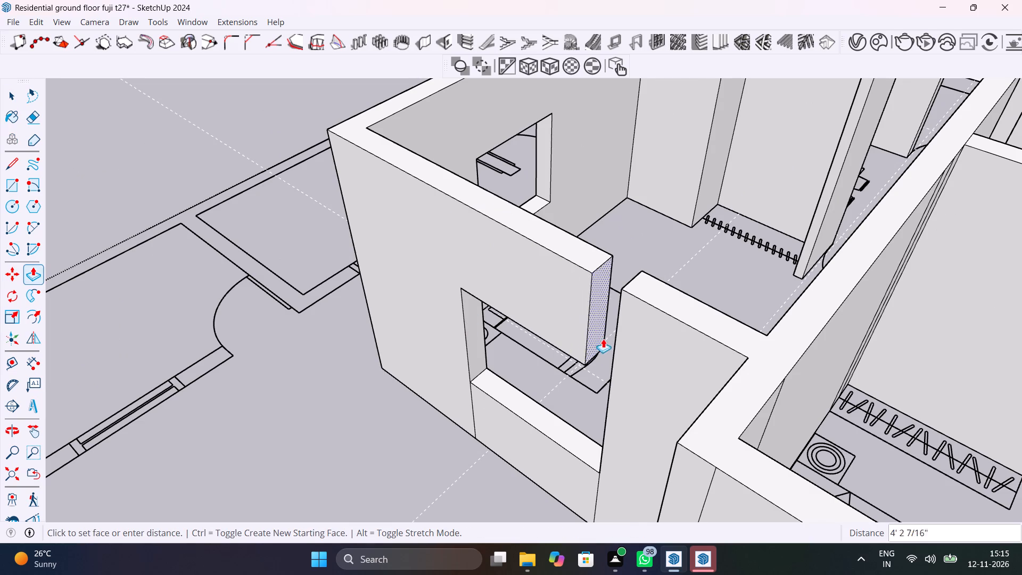
{"action": "left_click", "coordinate": [611, 389]}
{"action": "key", "text": "space"}
{"action": "middle_click_drag", "start_coordinate": [625, 390], "coordinate": [737, 381]}
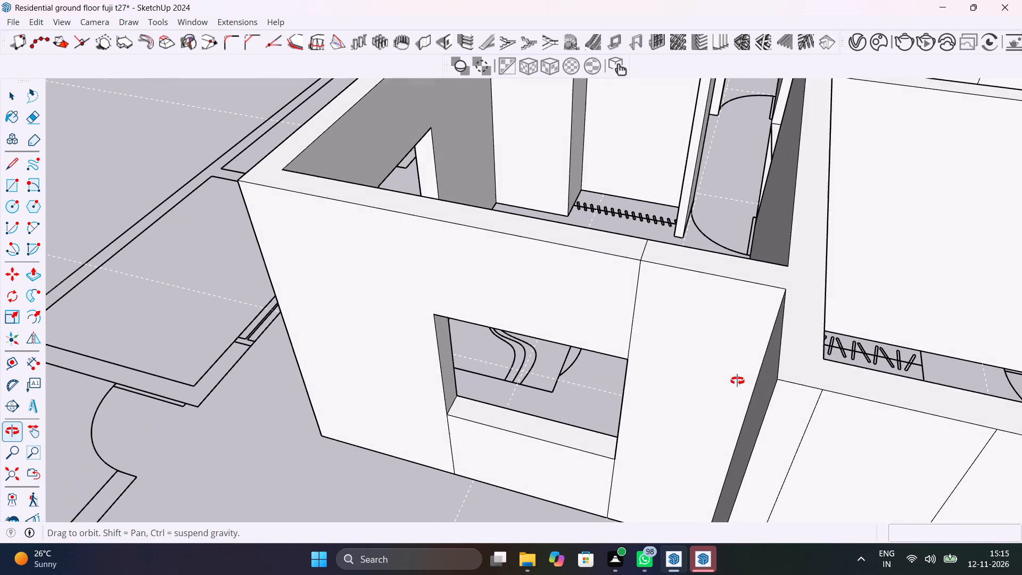
{"action": "middle_click_drag", "start_coordinate": [737, 381], "coordinate": [737, 381]}
Save the model.
{"action": "key", "text": "ctrl+s"}
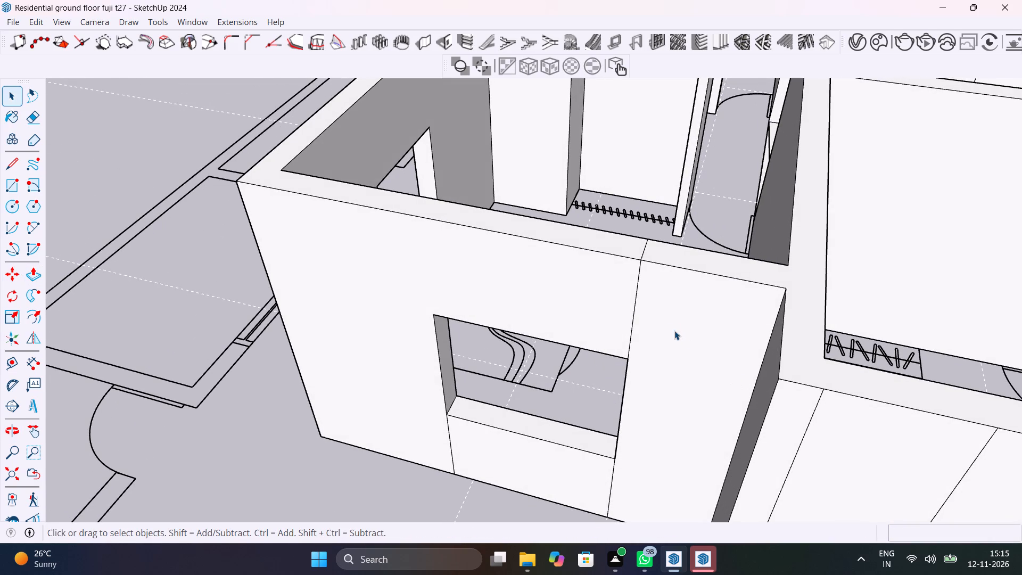
Erase the seam lines around the corner bedroom's new window on the outer wall face and wall top.
{"action": "key", "text": "e"}
{"action": "left_click_drag", "start_coordinate": [670, 322], "coordinate": [605, 294]}
{"action": "left_click_drag", "start_coordinate": [632, 474], "coordinate": [475, 453]}
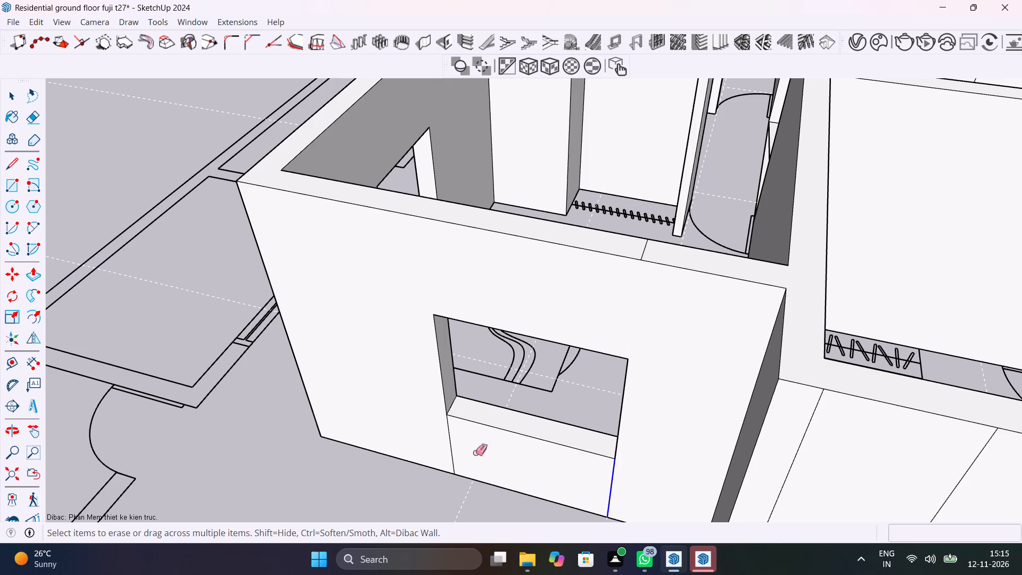
{"action": "left_click_drag", "start_coordinate": [475, 453], "coordinate": [427, 440]}
{"action": "left_click", "coordinate": [645, 248]}
{"action": "scroll", "coordinate": [645, 248], "scroll_direction": "down", "scroll_amount": 5}
{"action": "key", "text": "space"}
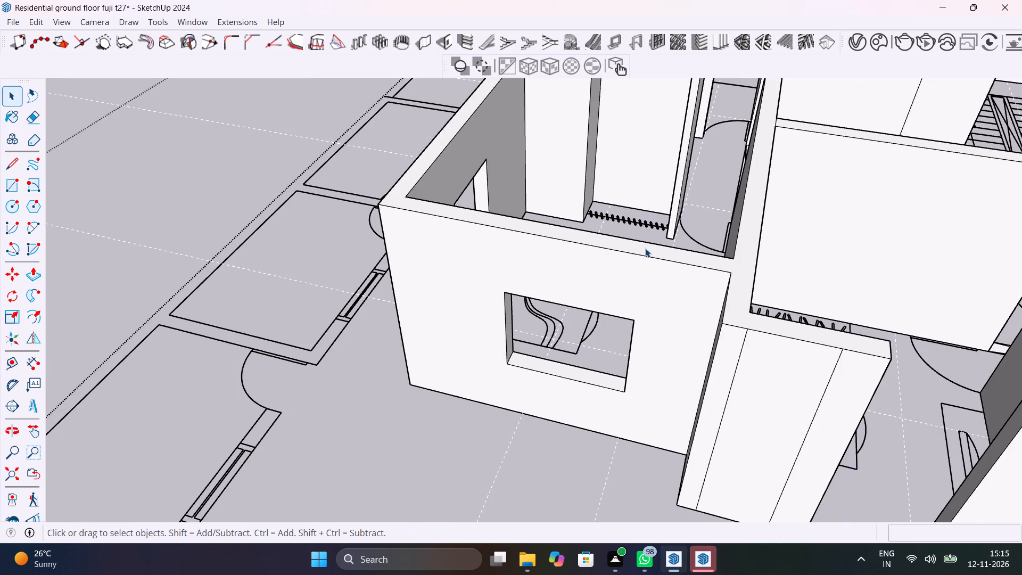
Erase the seam lines above and below the same window on the bedroom's inner wall face.
{"action": "middle_click_drag", "start_coordinate": [638, 351], "coordinate": [74, 383], "text": "shift"}
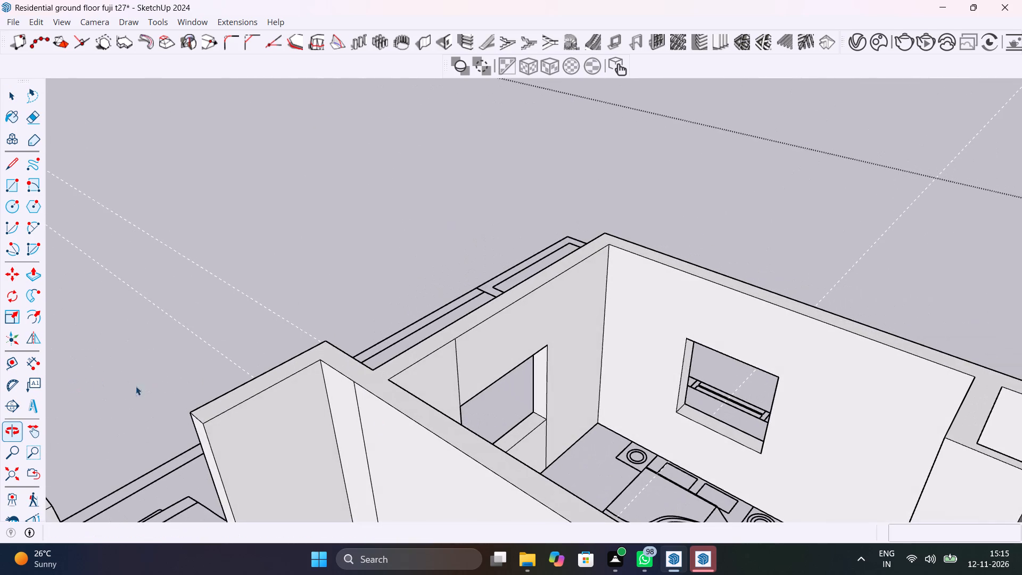
{"action": "scroll", "coordinate": [495, 415], "scroll_direction": "up", "scroll_amount": 4}
{"action": "middle_click_drag", "start_coordinate": [501, 413], "coordinate": [242, 382], "text": "shift"}
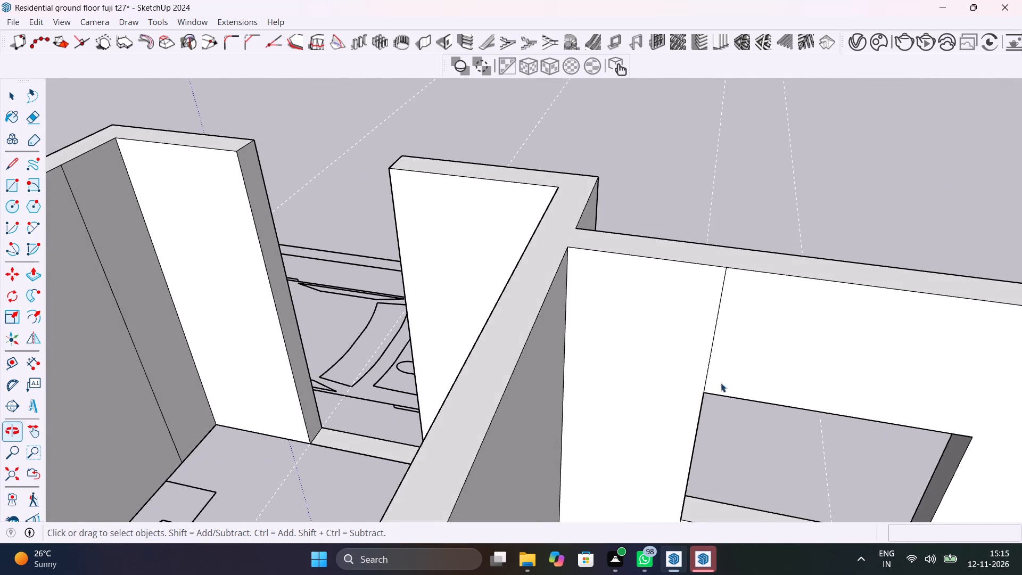
{"action": "scroll", "coordinate": [737, 378], "scroll_direction": "up", "scroll_amount": 1}
{"action": "key", "text": "e"}
{"action": "left_click_drag", "start_coordinate": [735, 353], "coordinate": [688, 337]}
{"action": "scroll", "coordinate": [702, 337], "scroll_direction": "down", "scroll_amount": 12}
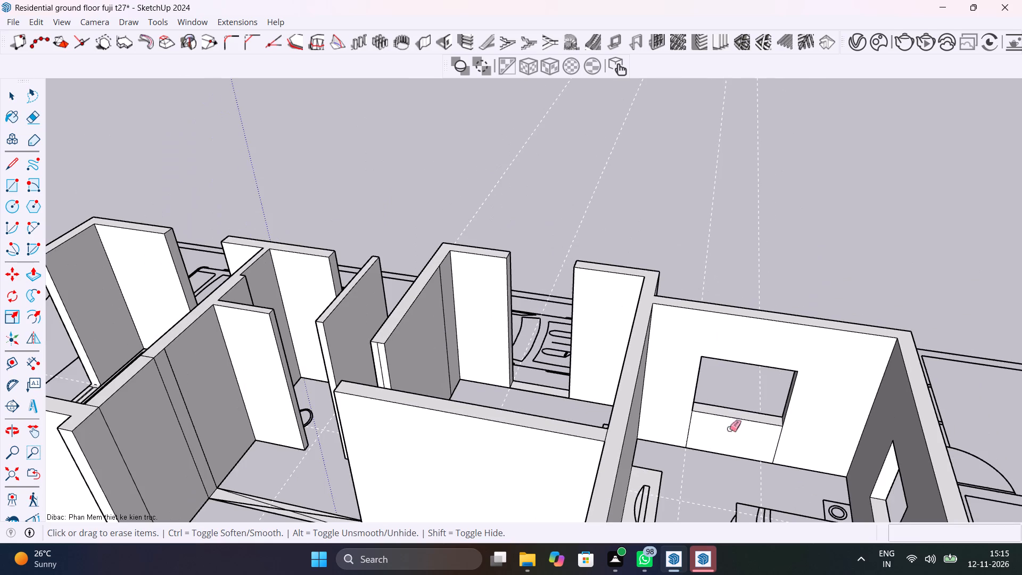
{"action": "left_click_drag", "start_coordinate": [789, 443], "coordinate": [746, 447]}
{"action": "left_click_drag", "start_coordinate": [703, 434], "coordinate": [680, 426]}
Erase the vertical seam line on the outer face of the neighbouring bedroom's projecting wall, near its outer corner.
{"action": "scroll", "coordinate": [679, 424], "scroll_direction": "down", "scroll_amount": 8}
{"action": "middle_click_drag", "start_coordinate": [677, 429], "coordinate": [187, 447], "text": "shift"}
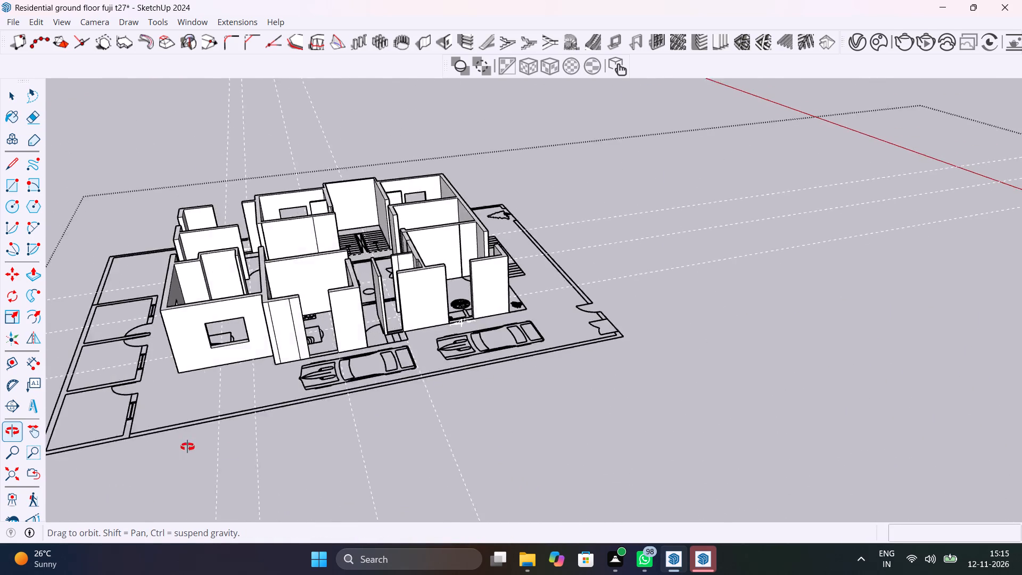
{"action": "middle_click_drag", "start_coordinate": [187, 447], "coordinate": [186, 446], "text": "shift"}
{"action": "scroll", "coordinate": [281, 302], "scroll_direction": "up", "scroll_amount": 12}
{"action": "left_click_drag", "start_coordinate": [277, 301], "coordinate": [268, 317]}
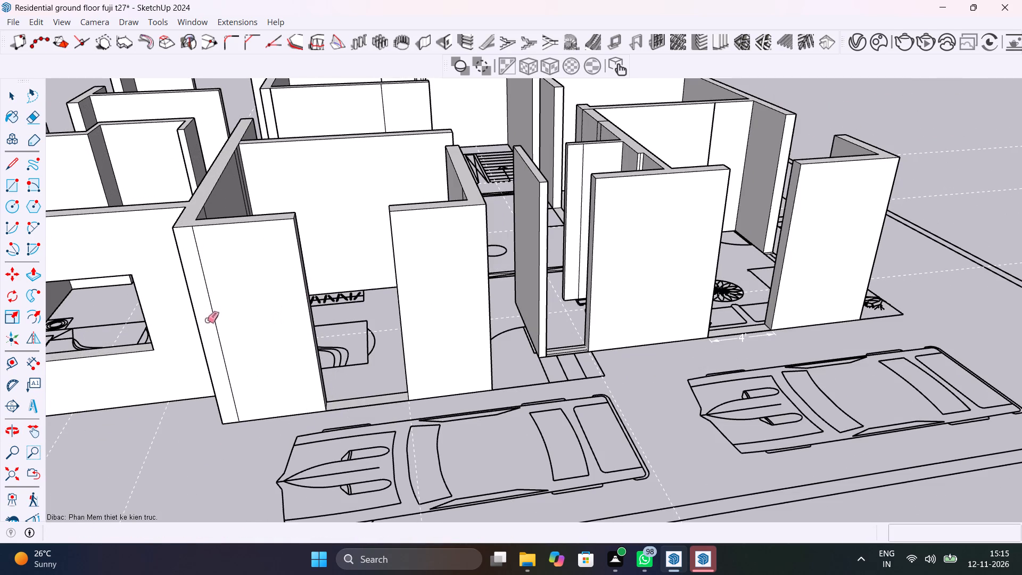
{"action": "left_click", "coordinate": [211, 319]}
{"action": "left_click_drag", "start_coordinate": [222, 310], "coordinate": [216, 330]}
{"action": "scroll", "coordinate": [236, 326], "scroll_direction": "down", "scroll_amount": 6}
Erase the vertical seam lines on the neighbouring bedroom's inner wall behind the bed, including those by the wardrobe corner.
{"action": "middle_click_drag", "start_coordinate": [253, 326], "coordinate": [332, 382], "text": "shift"}
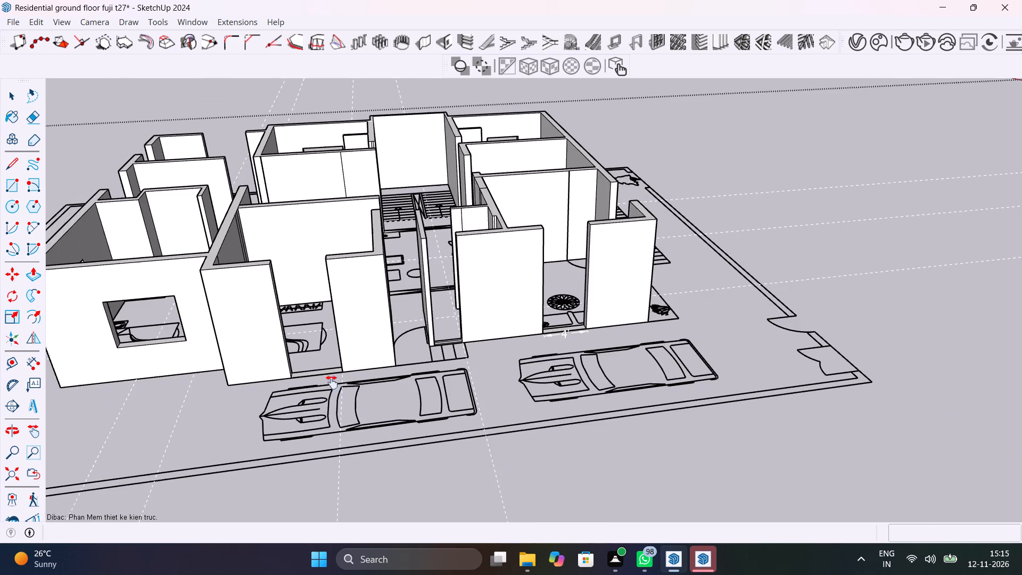
{"action": "middle_click_drag", "start_coordinate": [332, 382], "coordinate": [460, 512], "text": "shift"}
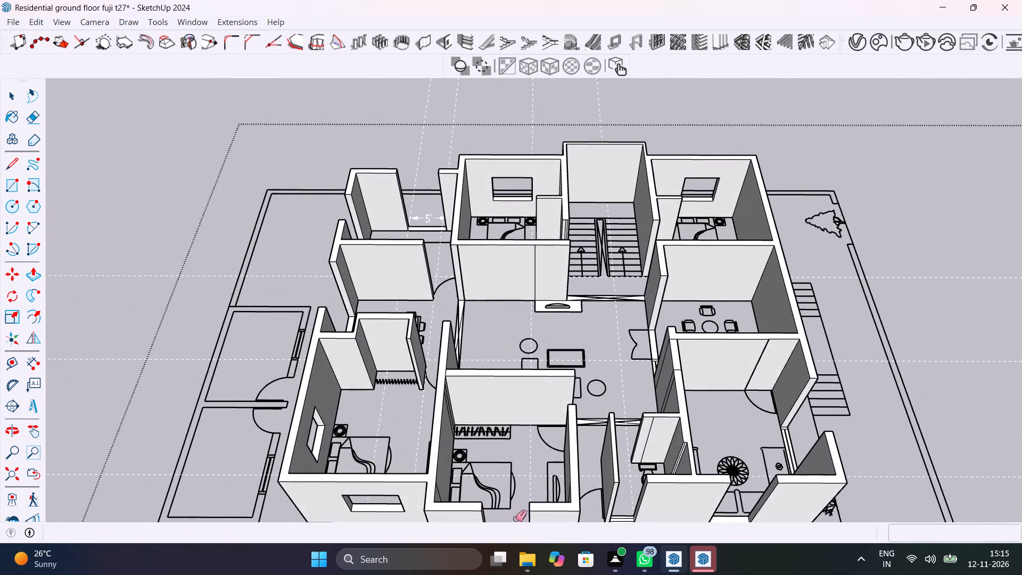
{"action": "scroll", "coordinate": [516, 517], "scroll_direction": "up", "scroll_amount": 1}
{"action": "middle_click_drag", "start_coordinate": [515, 513], "coordinate": [443, 387], "text": "shift"}
{"action": "scroll", "coordinate": [492, 321], "scroll_direction": "up", "scroll_amount": 7}
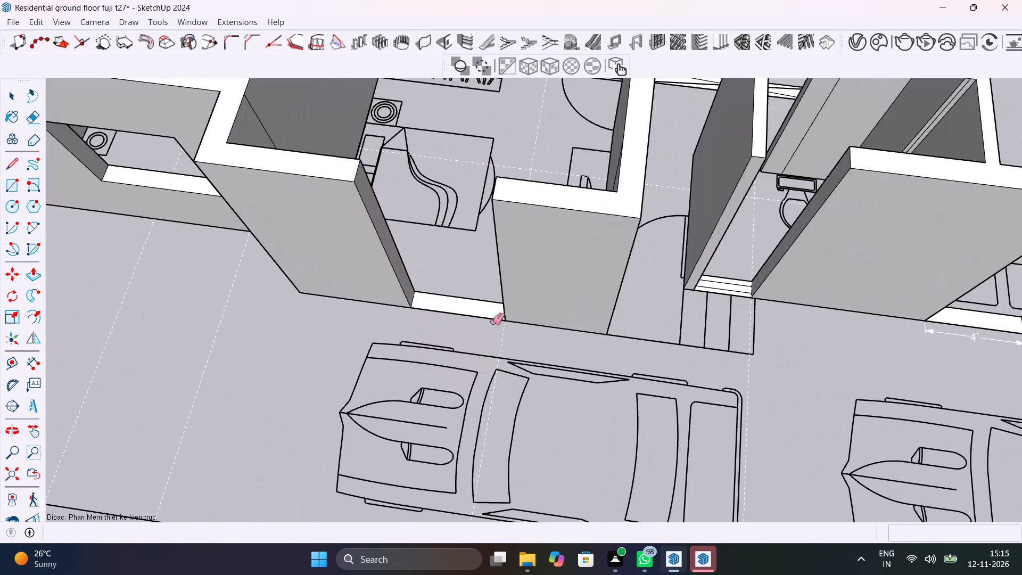
{"action": "scroll", "coordinate": [479, 314], "scroll_direction": "up", "scroll_amount": 1}
{"action": "middle_click_drag", "start_coordinate": [479, 314], "coordinate": [518, 485], "text": "shift"}
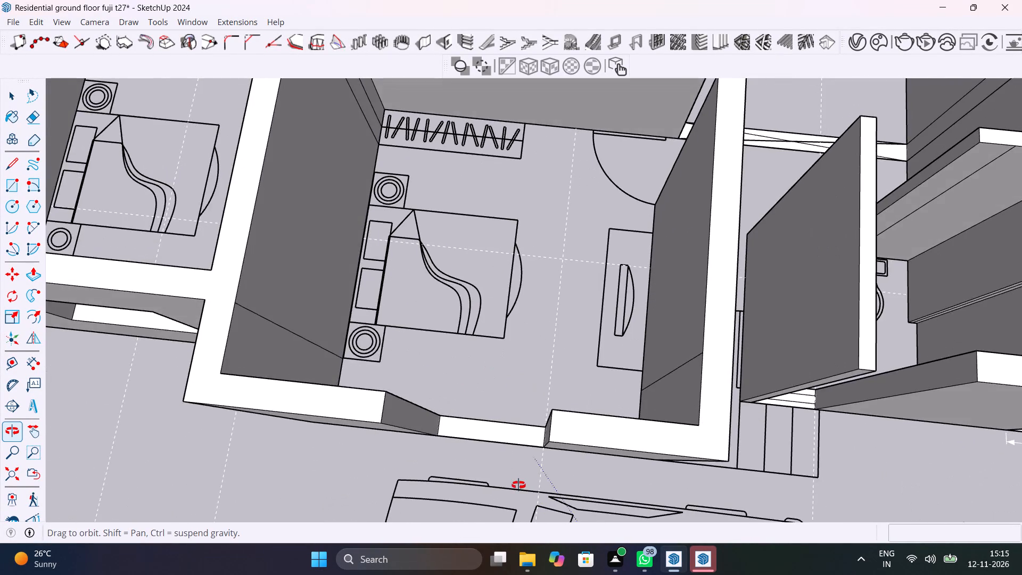
{"action": "middle_click_drag", "start_coordinate": [518, 485], "coordinate": [378, 466], "text": "shift"}
{"action": "scroll", "coordinate": [563, 408], "scroll_direction": "down", "scroll_amount": 1}
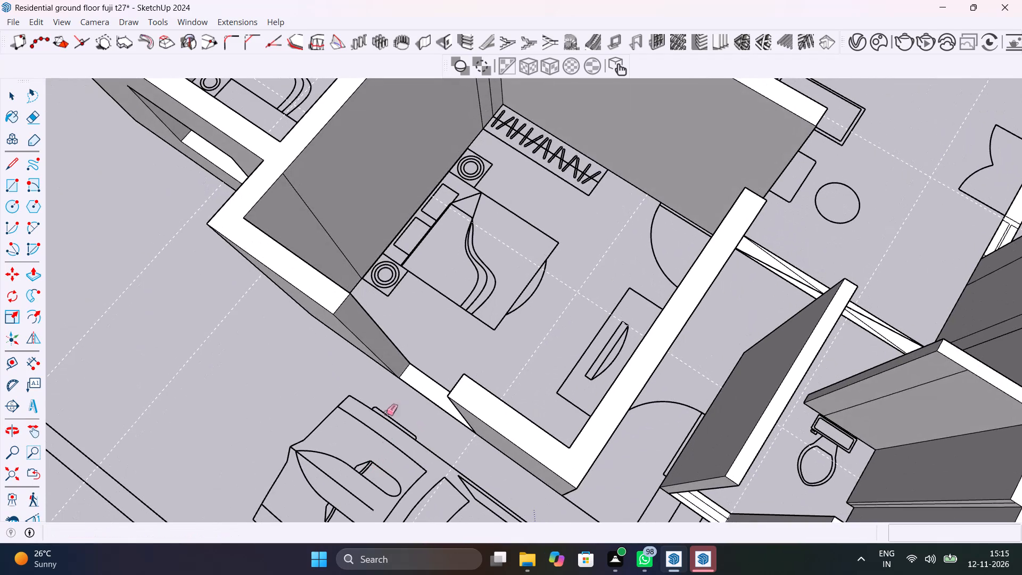
{"action": "left_click_drag", "start_coordinate": [340, 231], "coordinate": [325, 245]}
{"action": "middle_click_drag", "start_coordinate": [331, 248], "coordinate": [364, 447], "text": "shift"}
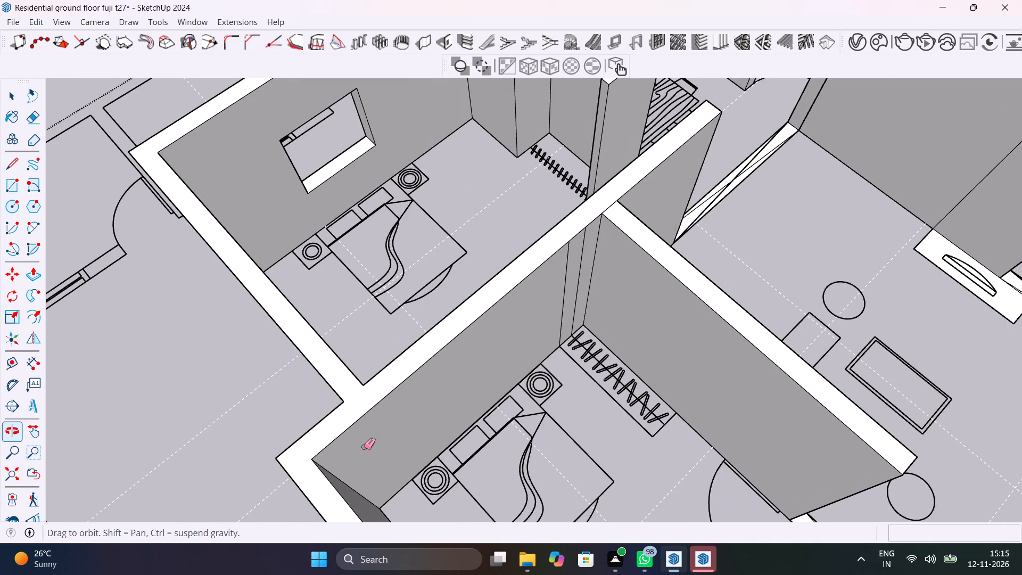
{"action": "left_click_drag", "start_coordinate": [579, 281], "coordinate": [550, 302]}
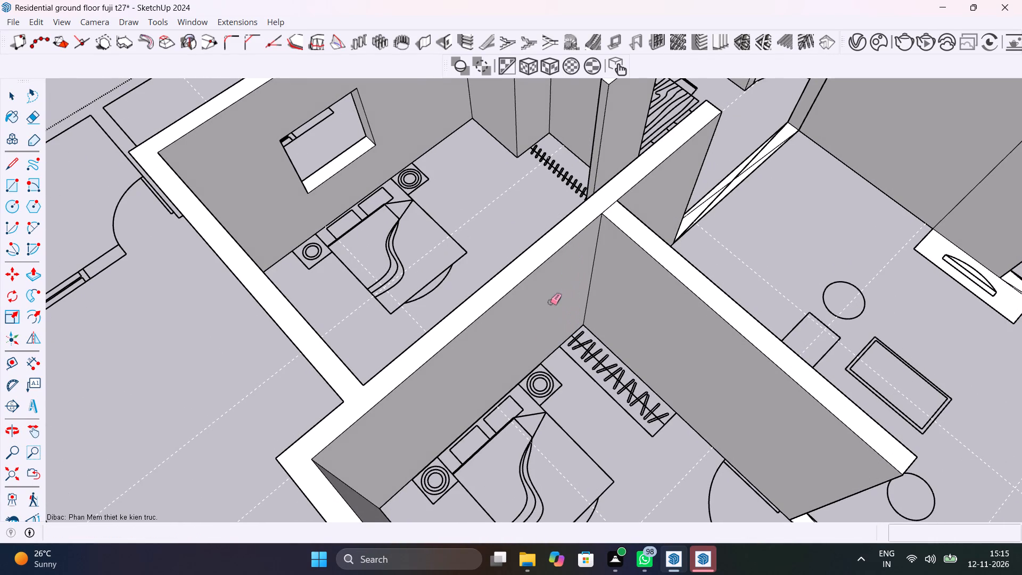
Raise the low wall strip in this bedroom's front window gap, facing the parked car, by 3' as a sill.
{"action": "scroll", "coordinate": [569, 295], "scroll_direction": "down", "scroll_amount": 15}
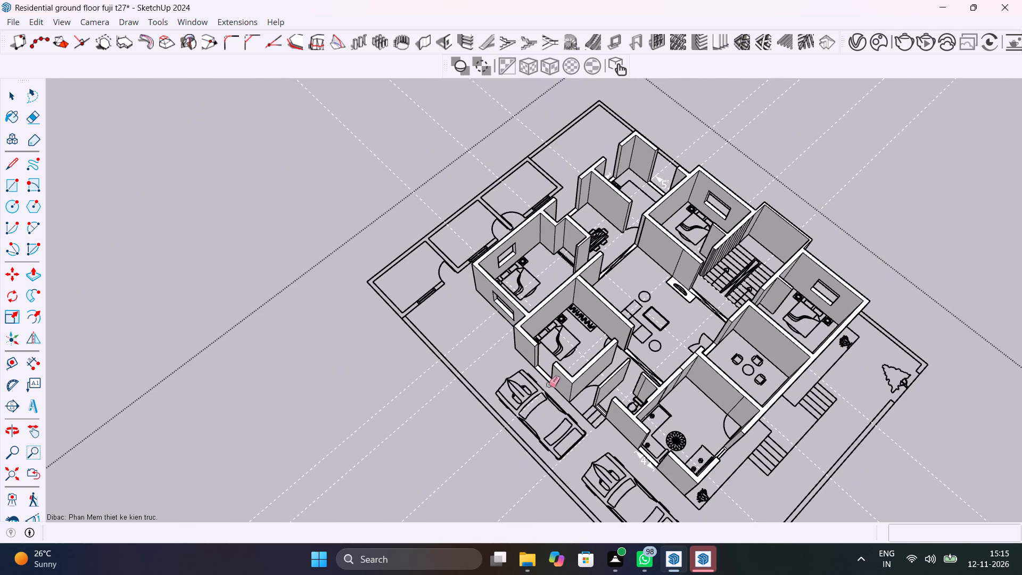
{"action": "scroll", "coordinate": [555, 375], "scroll_direction": "up", "scroll_amount": 20}
{"action": "scroll", "coordinate": [555, 375], "scroll_direction": "up", "scroll_amount": 1}
{"action": "middle_click_drag", "start_coordinate": [524, 388], "coordinate": [655, 412]}
{"action": "key", "text": "space"}
{"action": "left_click", "coordinate": [619, 376]}
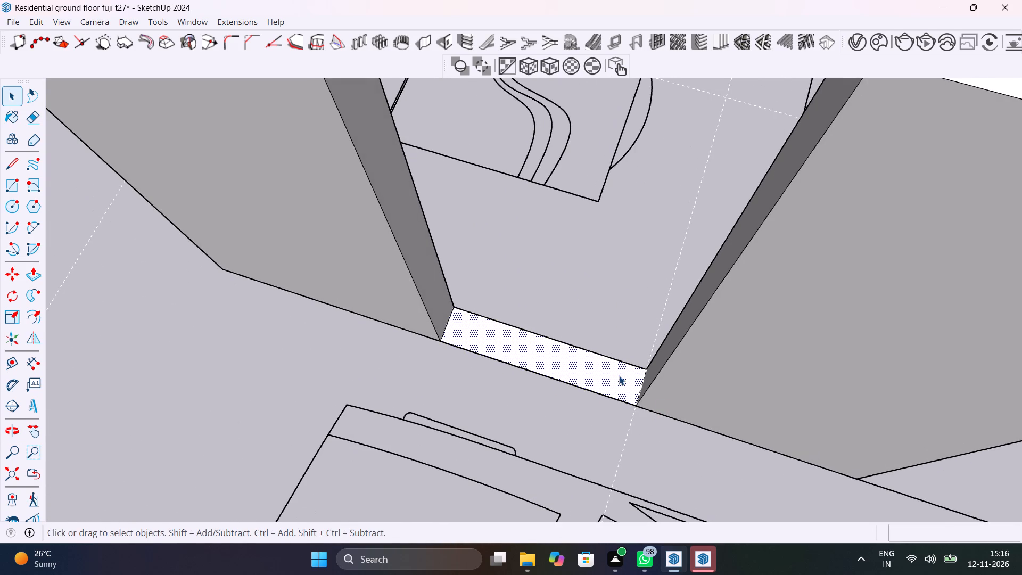
{"action": "key", "text": "p"}
{"action": "left_click", "coordinate": [619, 376]}
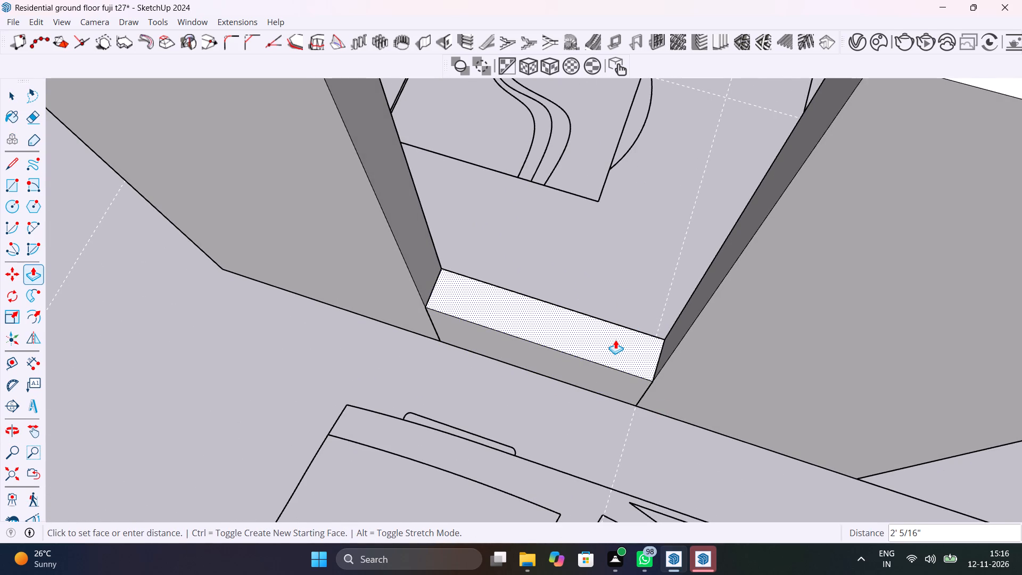
{"action": "type", "text": "3'"}
{"action": "key", "text": "Return"}
{"action": "key", "text": "space"}
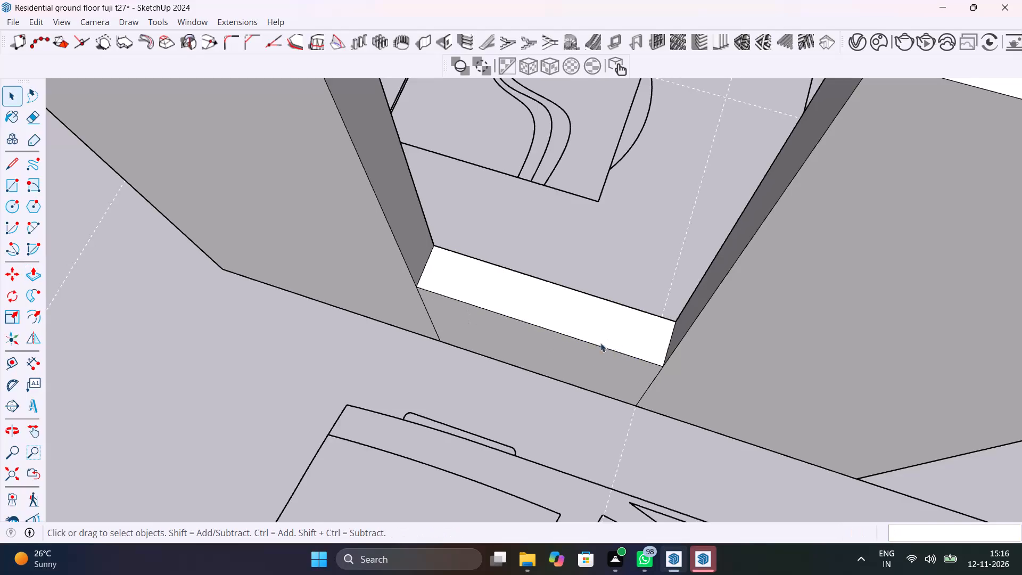
Save the model.
{"action": "key", "text": "ctrl+s"}
Copy the new sill's short end edge 4' up the wall end in the front window gap.
{"action": "middle_click_drag", "start_coordinate": [567, 345], "coordinate": [576, 381], "text": "shift"}
{"action": "left_click", "coordinate": [493, 394]}
{"action": "key", "text": "m"}
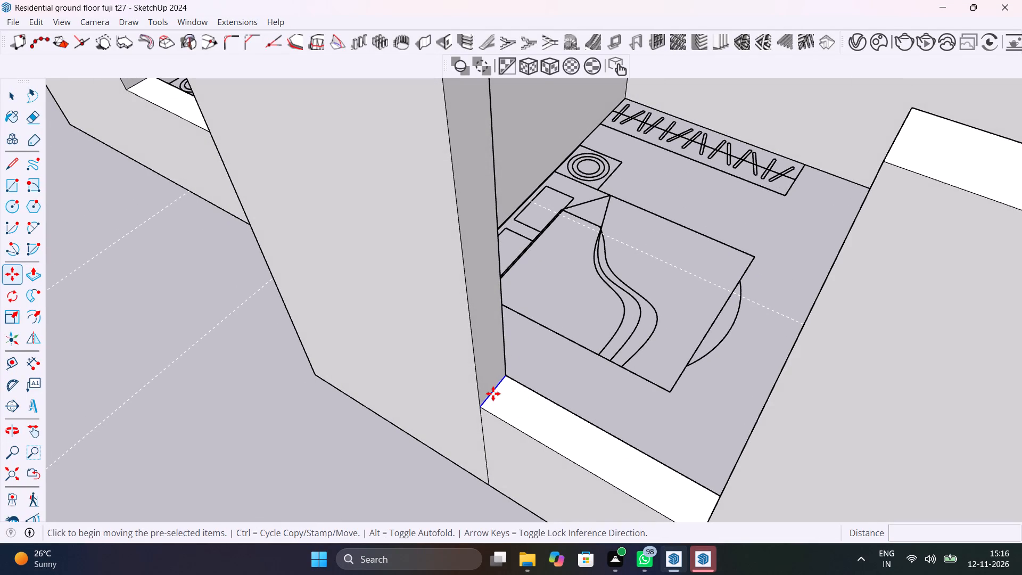
{"action": "left_click", "coordinate": [482, 409]}
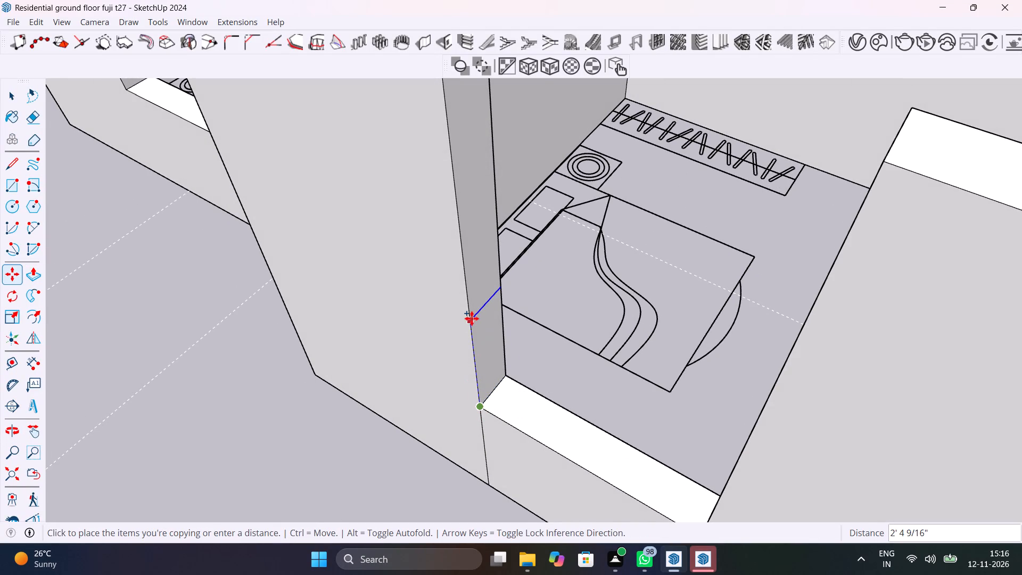
{"action": "type", "text": "4'"}
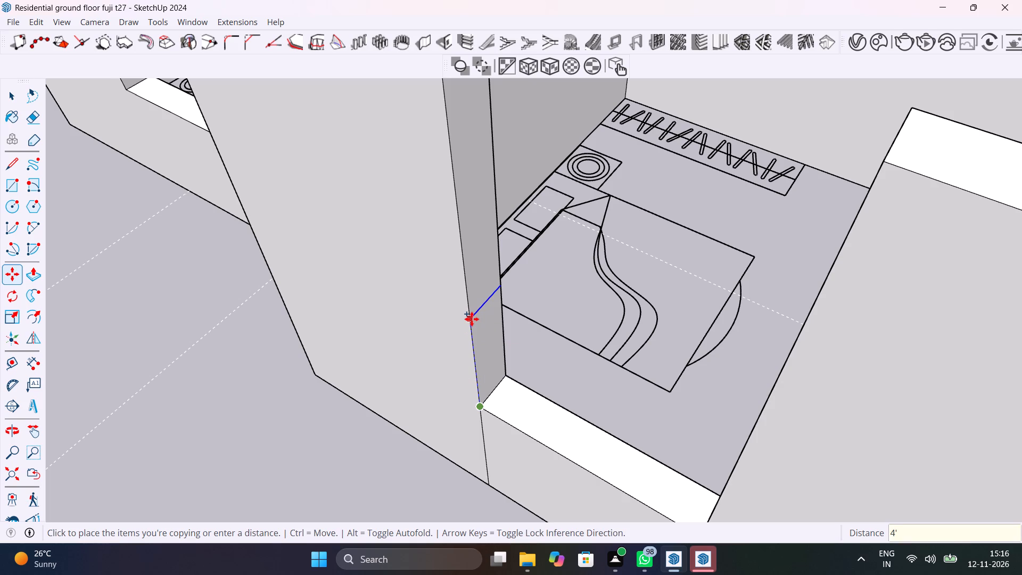
{"action": "key", "text": "Return"}
{"action": "key", "text": "space"}
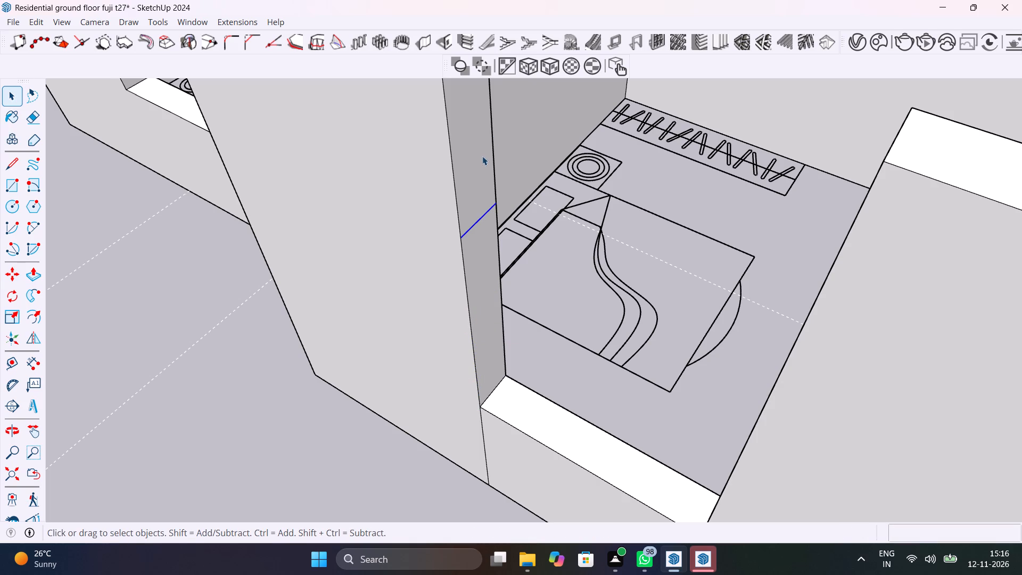
Push/Pull the wall end face above the 4' mark across the front gap to the opposite wall, closing the window top.
{"action": "left_click", "coordinate": [482, 156]}
{"action": "key", "text": "p"}
{"action": "left_click", "coordinate": [482, 157]}
{"action": "scroll", "coordinate": [564, 200], "scroll_direction": "down", "scroll_amount": 6}
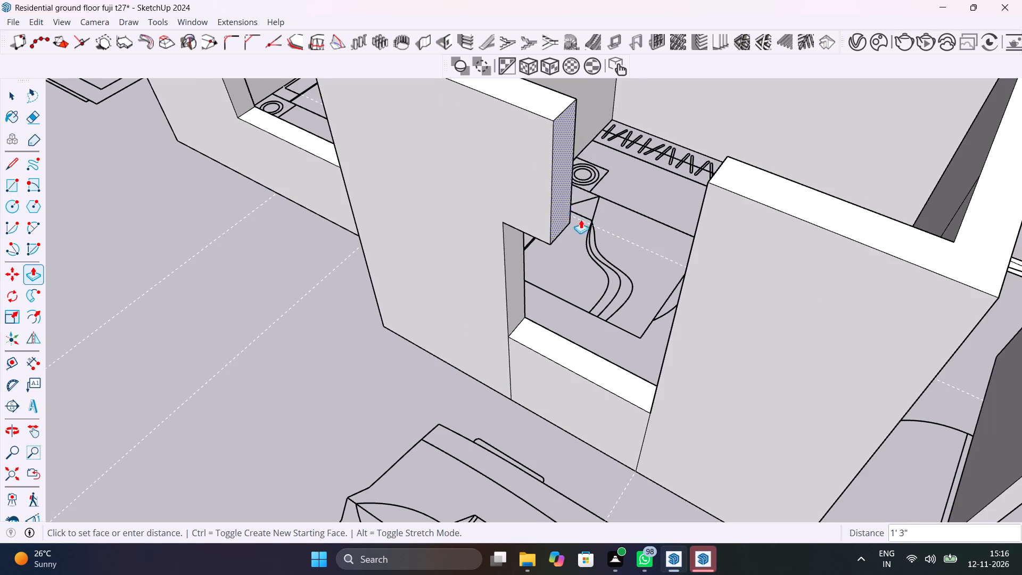
{"action": "left_click", "coordinate": [670, 328]}
{"action": "key", "text": "space"}
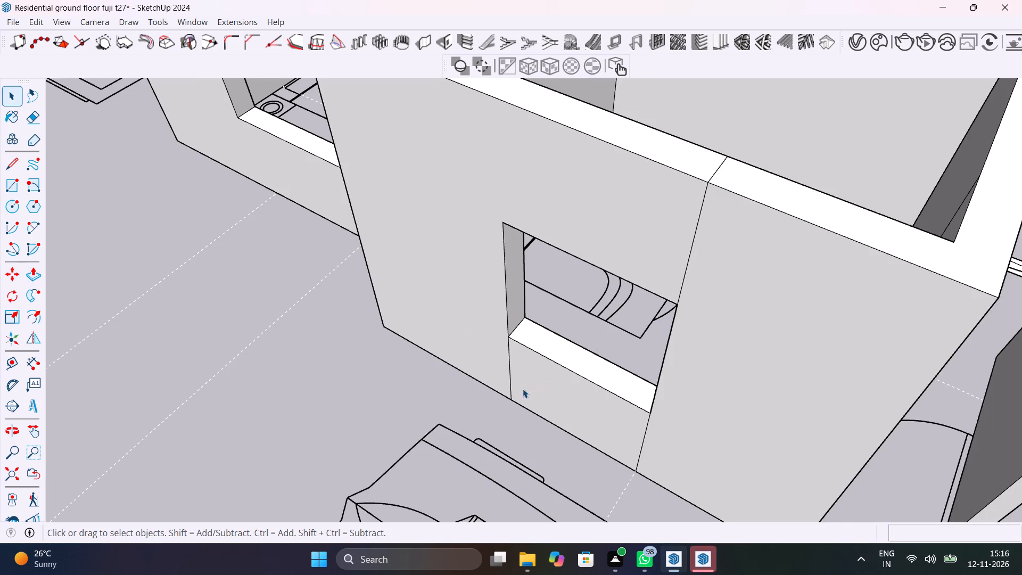
Erase the seam lines around the front window opening on the wall's outer face and the seam across the wall top.
{"action": "key", "text": "e"}
{"action": "left_click_drag", "start_coordinate": [523, 389], "coordinate": [498, 375]}
{"action": "left_click_drag", "start_coordinate": [542, 385], "coordinate": [639, 431]}
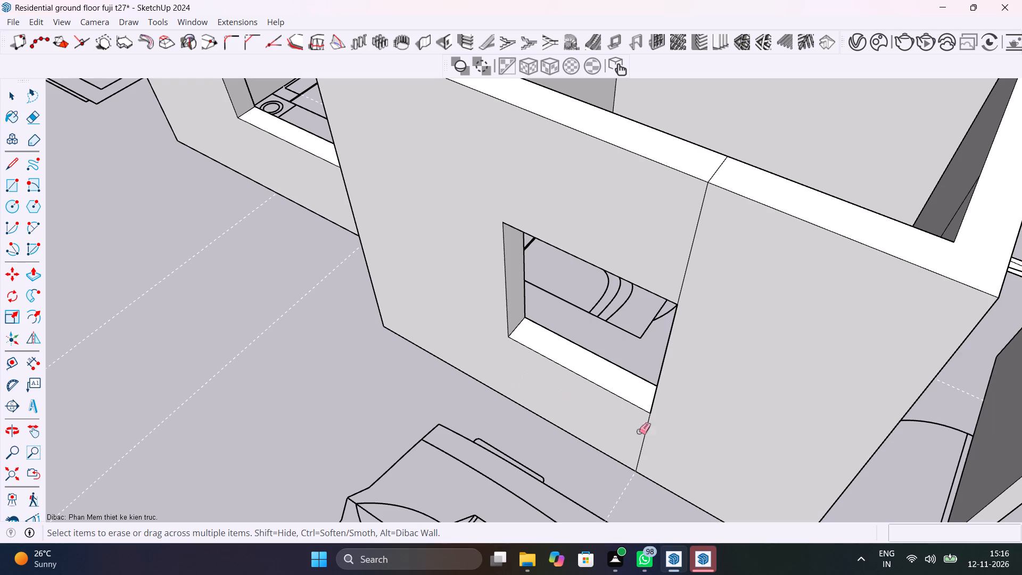
{"action": "left_click_drag", "start_coordinate": [639, 431], "coordinate": [655, 436]}
{"action": "left_click_drag", "start_coordinate": [704, 274], "coordinate": [661, 229]}
{"action": "left_click", "coordinate": [716, 172]}
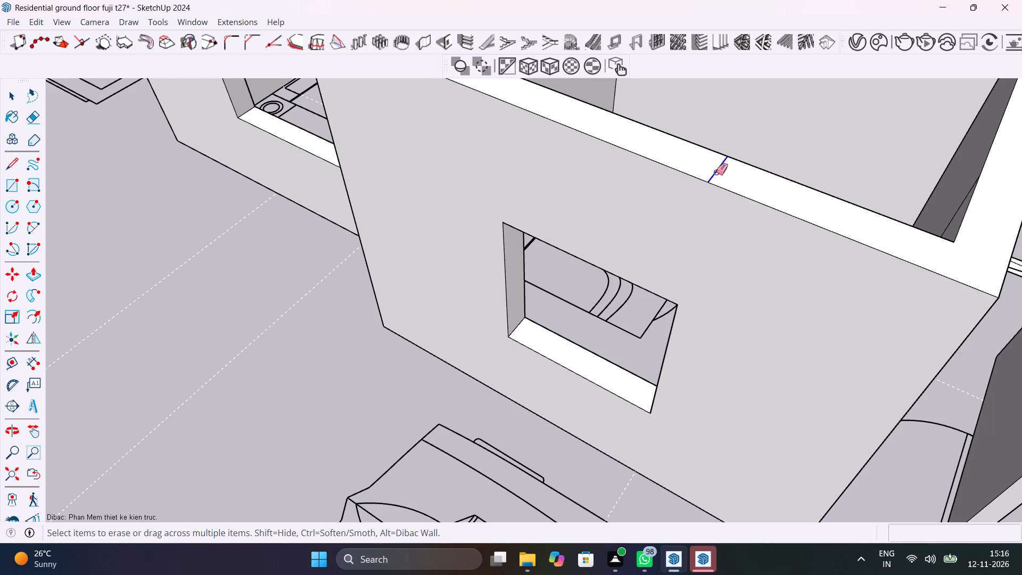
Save the model.
{"action": "key", "text": "ctrl+s"}
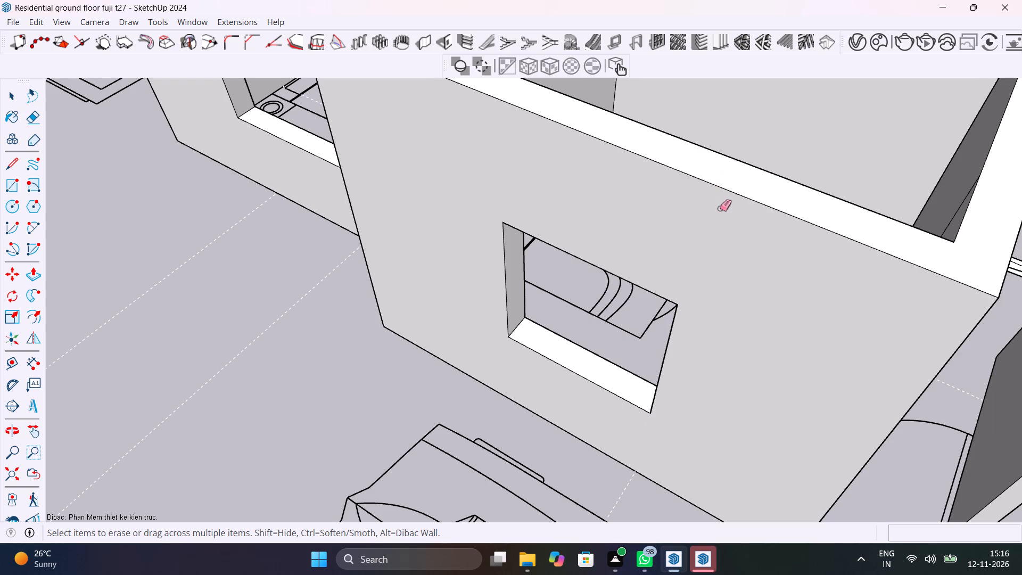
Erase the seam lines above and below the window on the bedroom's inner wall face, plus the seam on the adjoining side wall.
{"action": "middle_click_drag", "start_coordinate": [734, 241], "coordinate": [734, 240]}
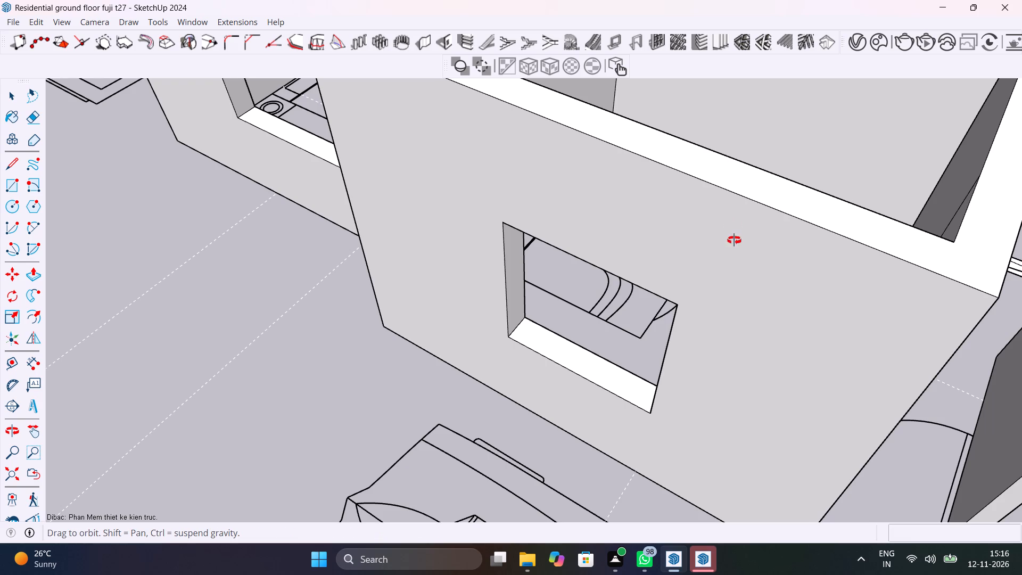
{"action": "middle_click_drag", "start_coordinate": [734, 240], "coordinate": [131, 192]}
{"action": "scroll", "coordinate": [740, 261], "scroll_direction": "down", "scroll_amount": 13}
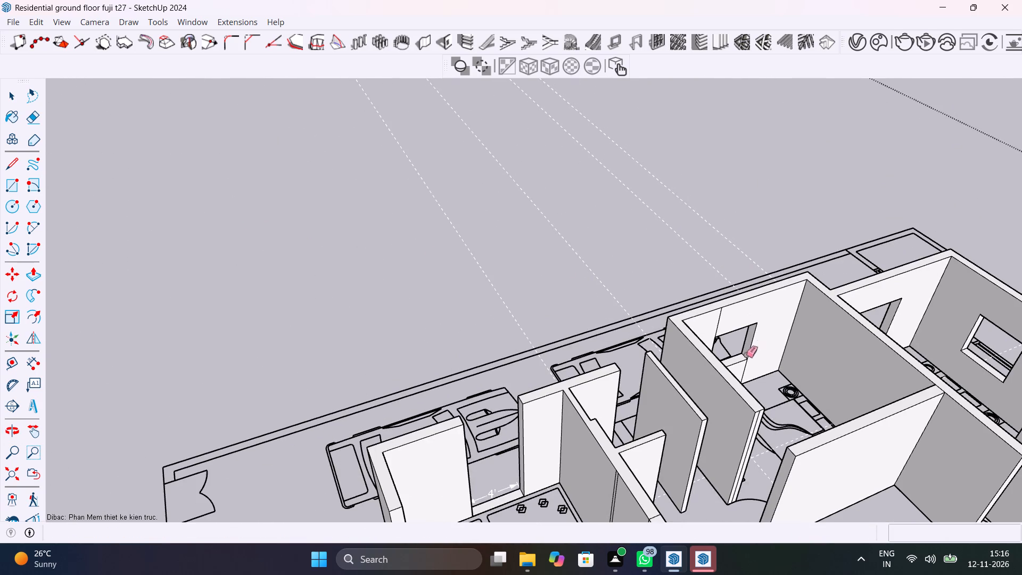
{"action": "middle_click_drag", "start_coordinate": [743, 353], "coordinate": [485, 314], "text": "shift"}
{"action": "scroll", "coordinate": [483, 290], "scroll_direction": "up", "scroll_amount": 6}
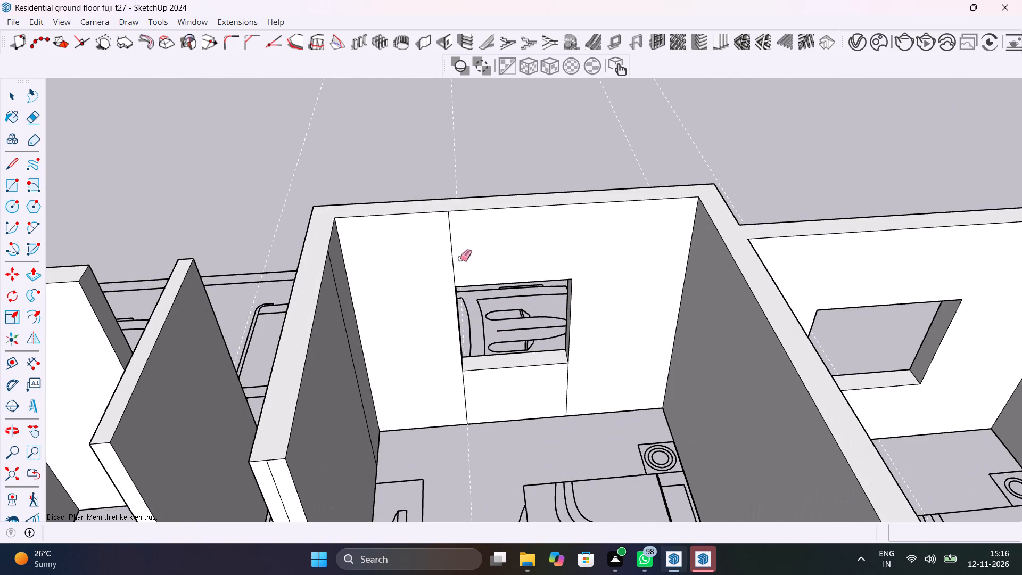
{"action": "left_click_drag", "start_coordinate": [460, 258], "coordinate": [442, 258]}
{"action": "left_click_drag", "start_coordinate": [451, 382], "coordinate": [577, 386]}
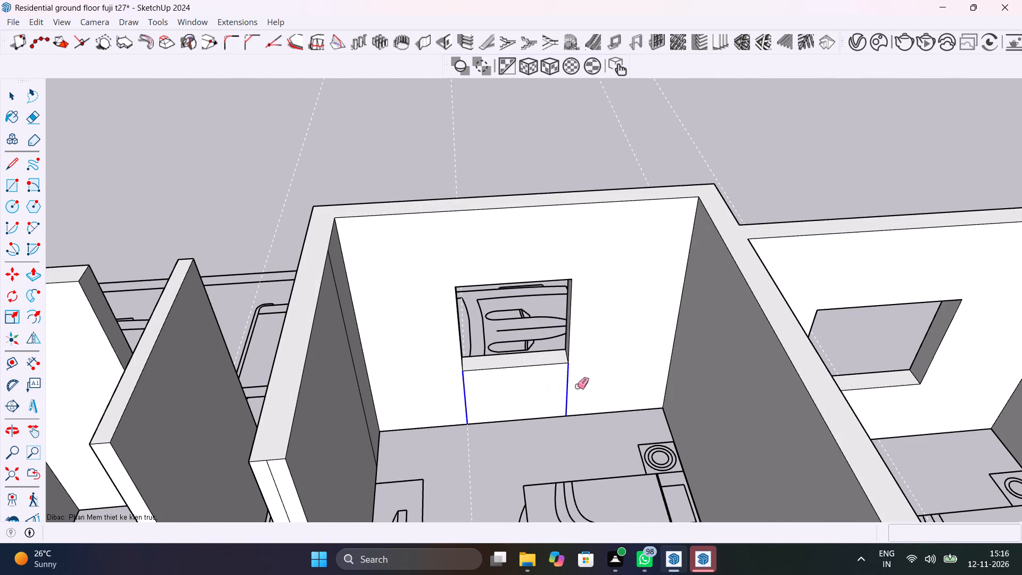
{"action": "left_click_drag", "start_coordinate": [577, 386], "coordinate": [580, 386]}
{"action": "left_click_drag", "start_coordinate": [354, 394], "coordinate": [363, 382]}
Erase the vertical and top seam lines on the long wall between the rosette-table room and the hall, beside the toilet.
{"action": "scroll", "coordinate": [364, 383], "scroll_direction": "down", "scroll_amount": 8}
{"action": "scroll", "coordinate": [407, 394], "scroll_direction": "up", "scroll_amount": 1}
{"action": "middle_click_drag", "start_coordinate": [407, 393], "coordinate": [155, 451]}
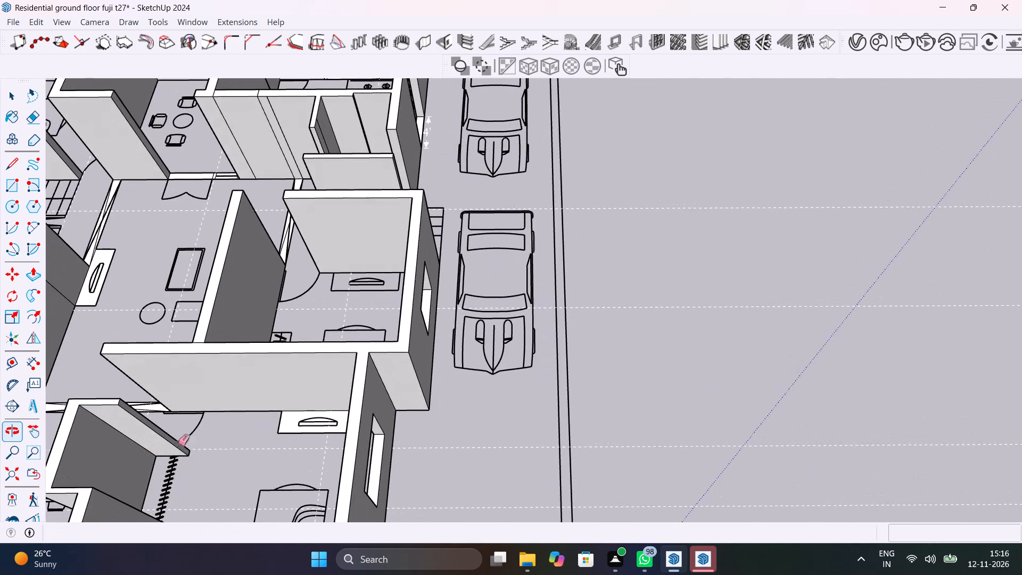
{"action": "middle_click_drag", "start_coordinate": [329, 270], "coordinate": [554, 483], "text": "shift"}
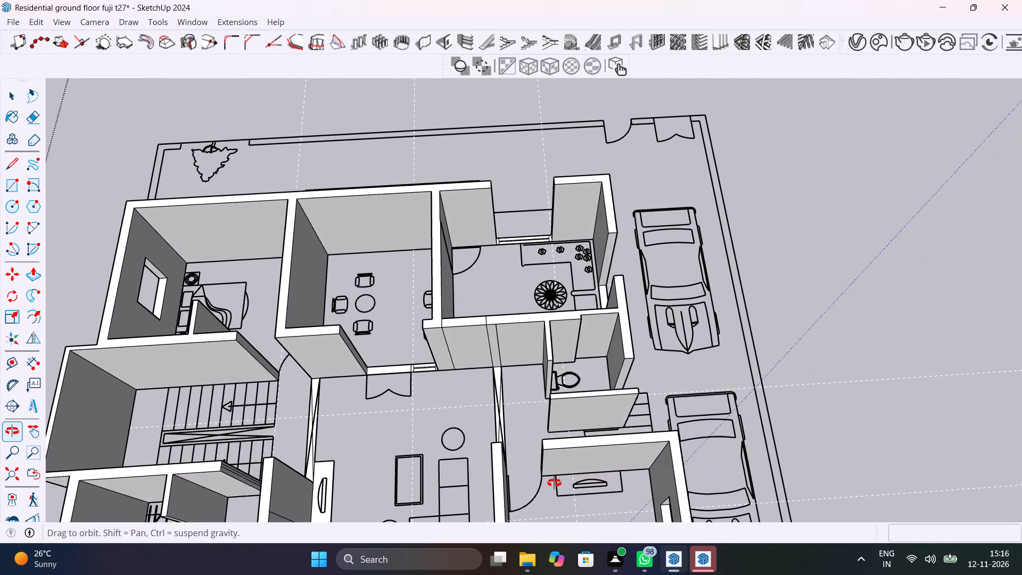
{"action": "middle_click_drag", "start_coordinate": [554, 483], "coordinate": [641, 457], "text": "shift"}
{"action": "scroll", "coordinate": [542, 312], "scroll_direction": "up", "scroll_amount": 6}
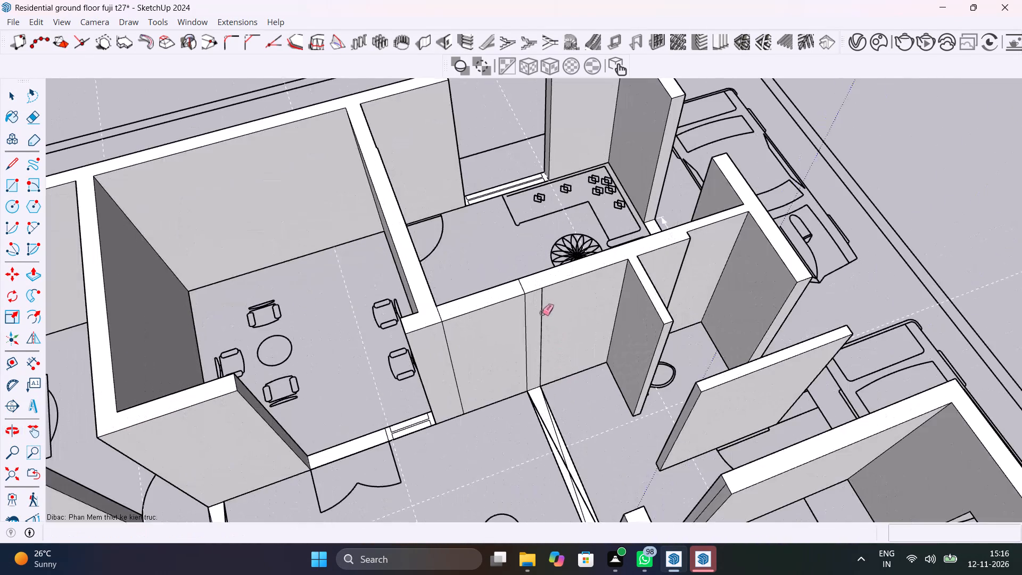
{"action": "left_click", "coordinate": [542, 312]}
{"action": "left_click", "coordinate": [525, 333]}
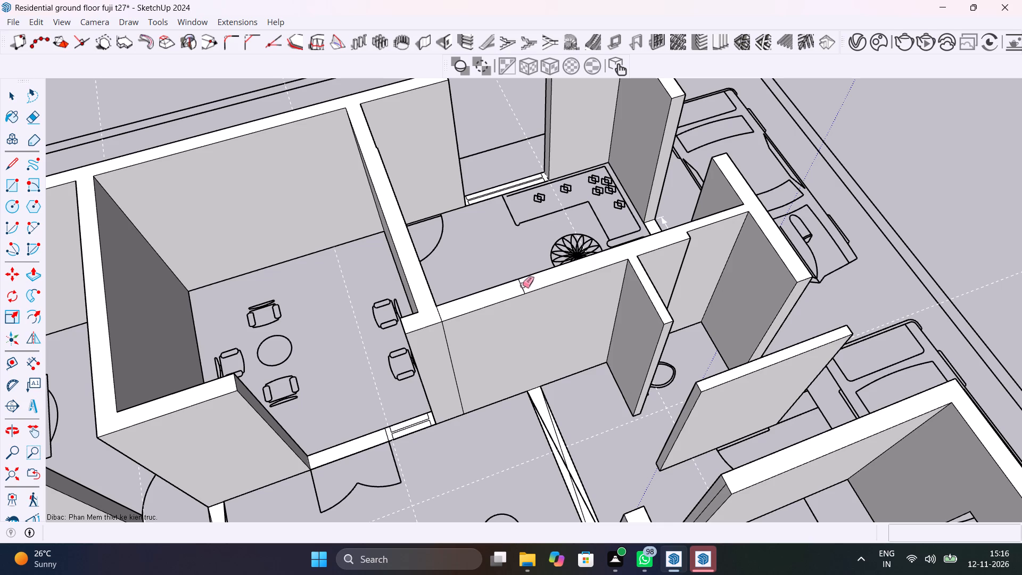
{"action": "left_click", "coordinate": [522, 284]}
{"action": "left_click_drag", "start_coordinate": [455, 344], "coordinate": [451, 358]}
{"action": "scroll", "coordinate": [433, 311], "scroll_direction": "up", "scroll_amount": 6}
{"action": "left_click_drag", "start_coordinate": [437, 314], "coordinate": [450, 315]}
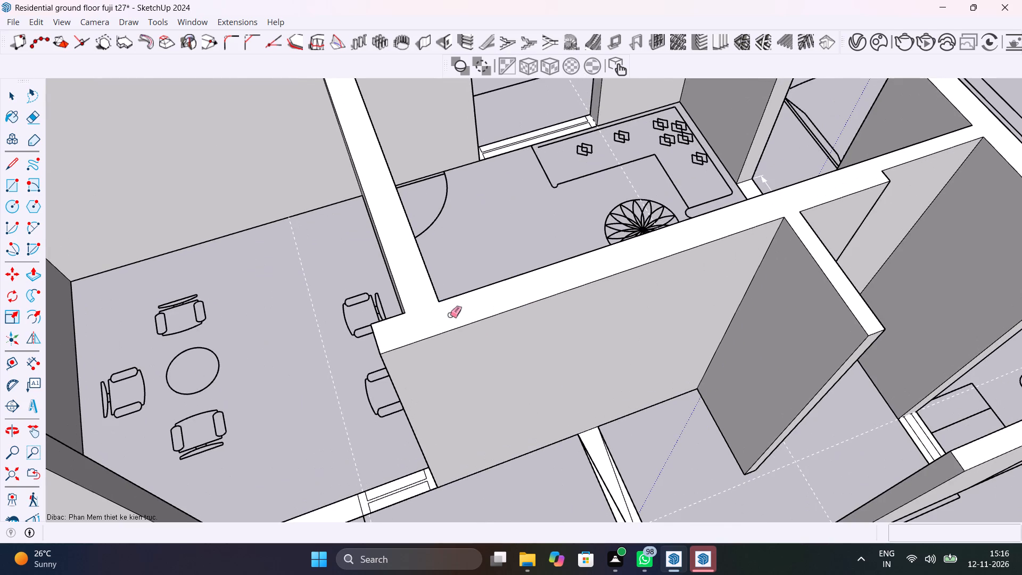
Raise the low wall strip in the rosette-table room's 4' window gap, facing the parked car, by 3' as a sill.
{"action": "scroll", "coordinate": [450, 314], "scroll_direction": "down", "scroll_amount": 8}
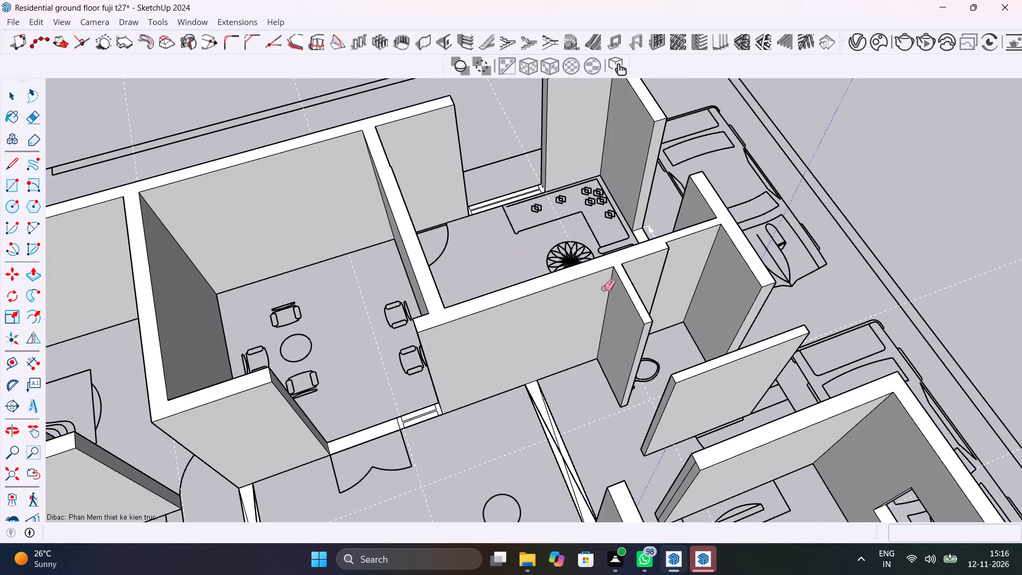
{"action": "middle_click_drag", "start_coordinate": [617, 289], "coordinate": [146, 385], "text": "shift"}
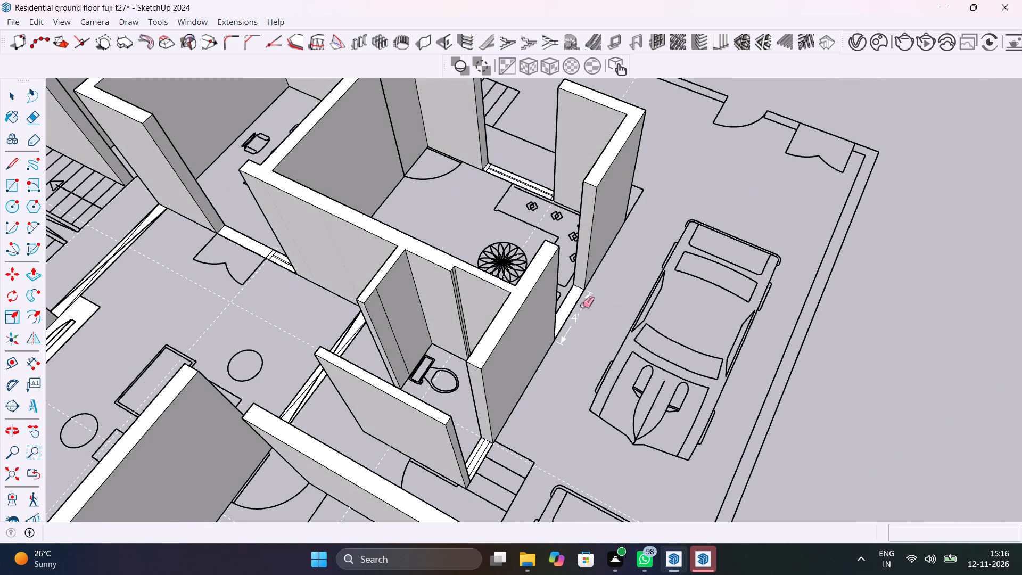
{"action": "scroll", "coordinate": [582, 305], "scroll_direction": "up", "scroll_amount": 5}
{"action": "middle_click_drag", "start_coordinate": [582, 304], "coordinate": [291, 384], "text": "shift"}
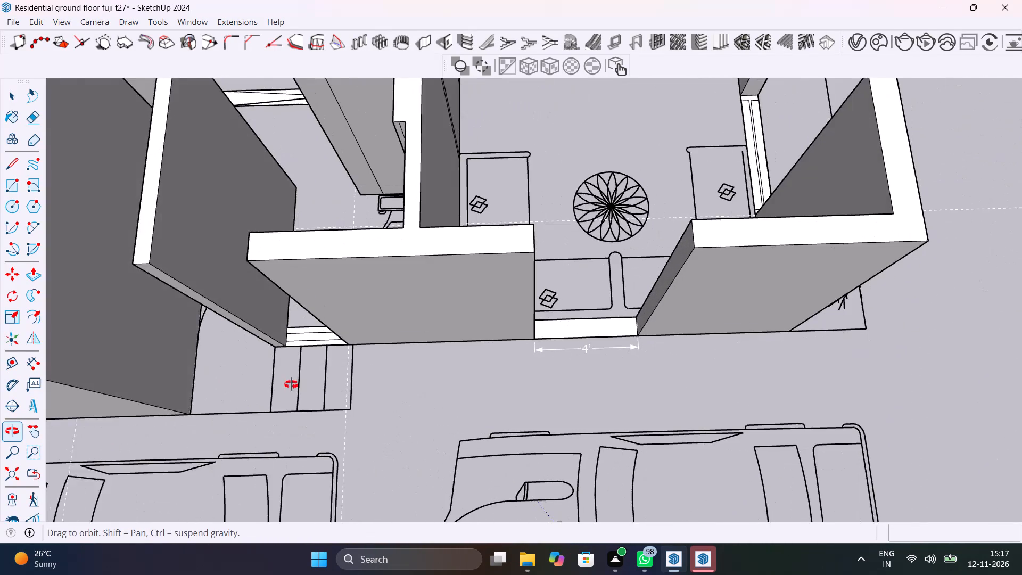
{"action": "middle_click_drag", "start_coordinate": [291, 384], "coordinate": [292, 384], "text": "shift"}
{"action": "middle_click_drag", "start_coordinate": [551, 320], "coordinate": [581, 295]}
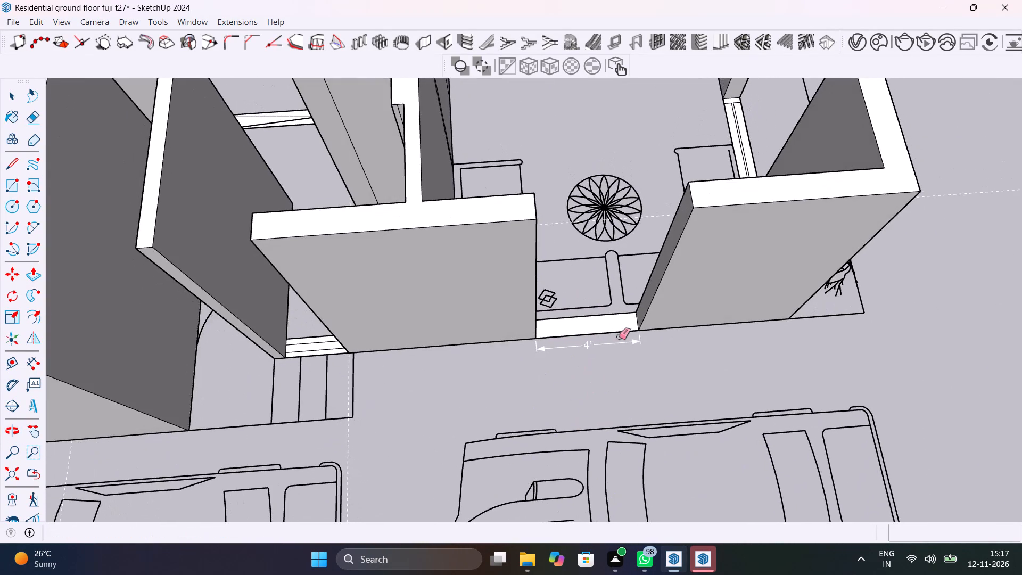
{"action": "scroll", "coordinate": [619, 336], "scroll_direction": "up", "scroll_amount": 7}
{"action": "key", "text": "space"}
{"action": "left_click", "coordinate": [616, 317]}
{"action": "key", "text": "p"}
{"action": "left_click", "coordinate": [615, 316]}
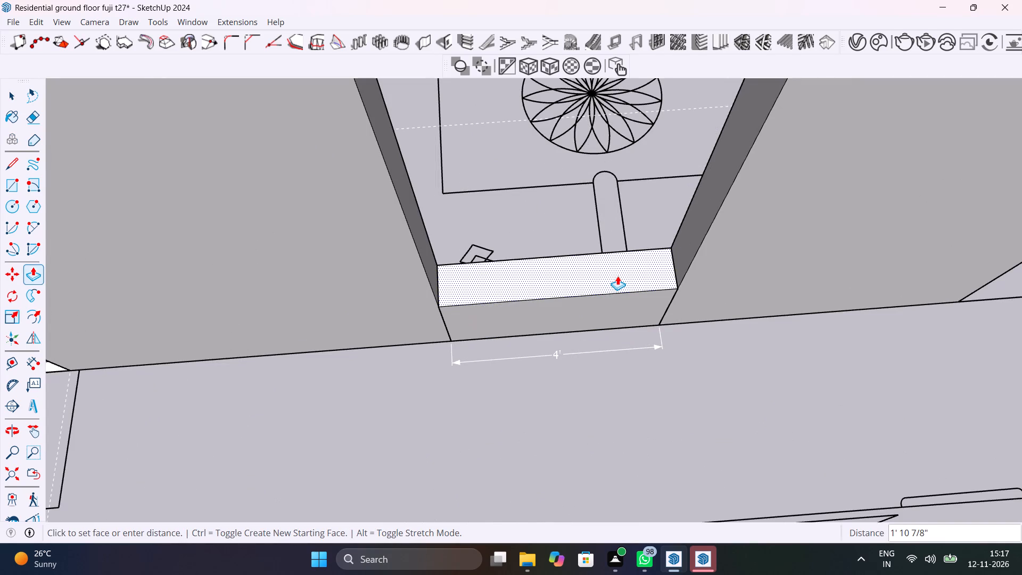
{"action": "type", "text": "3'"}
{"action": "key", "text": "Return"}
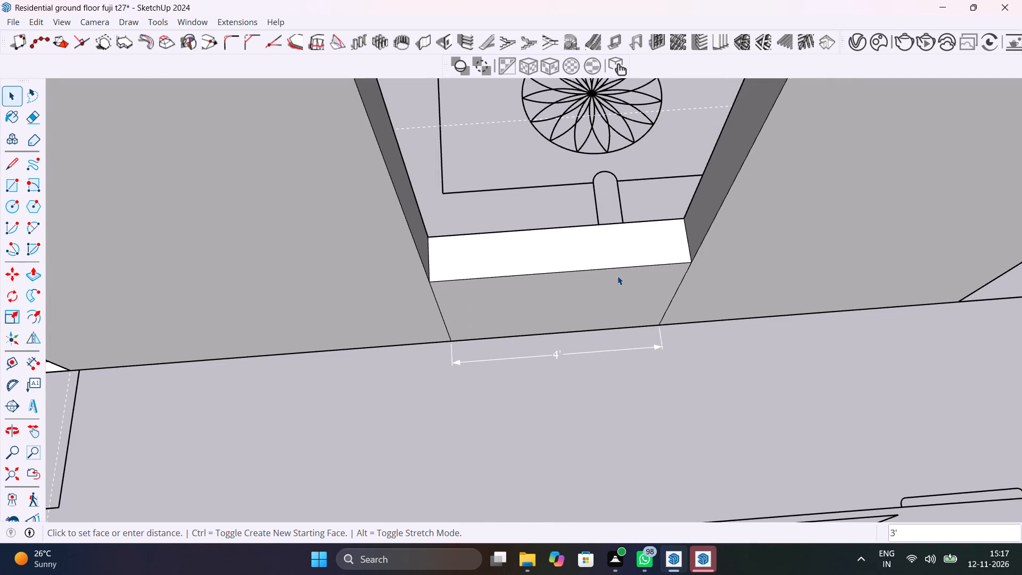
{"action": "key", "text": "space"}
Copy the new sill's short end edge 4' up the wall end in the rosette-table room's window gap.
{"action": "middle_click_drag", "start_coordinate": [617, 275], "coordinate": [530, 336], "text": "shift"}
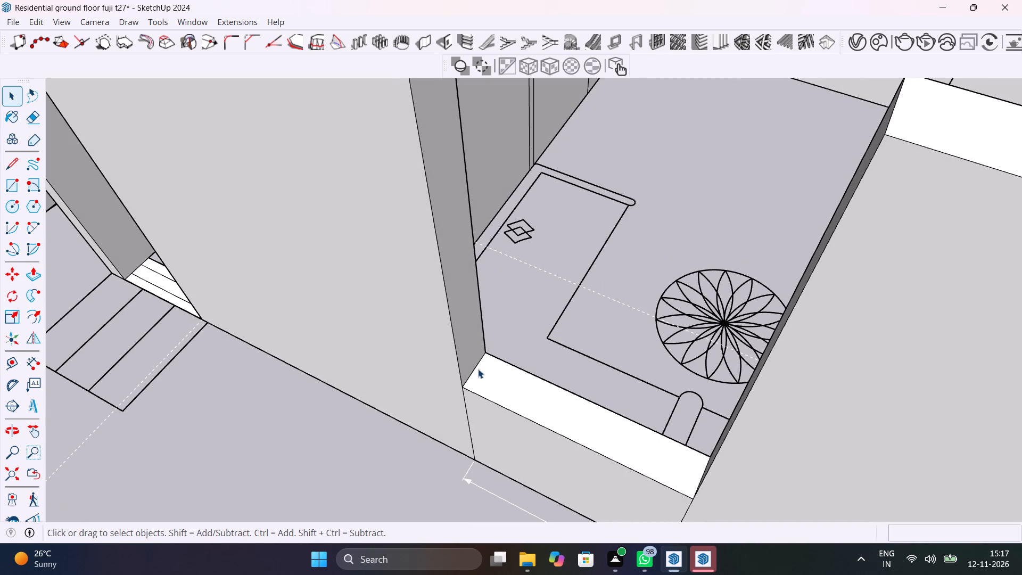
{"action": "left_click", "coordinate": [477, 370]}
{"action": "key", "text": "m"}
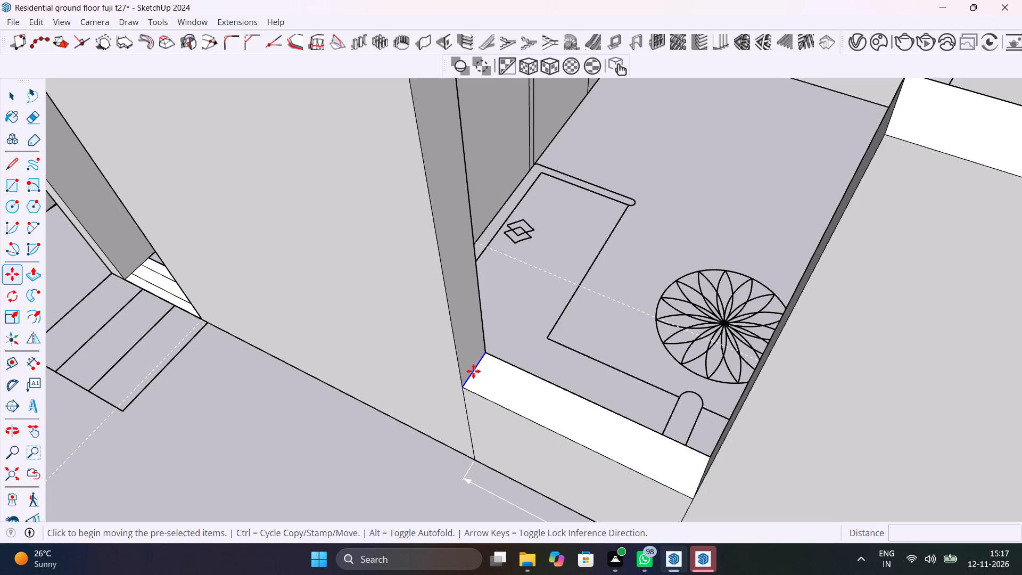
{"action": "left_click", "coordinate": [464, 388]}
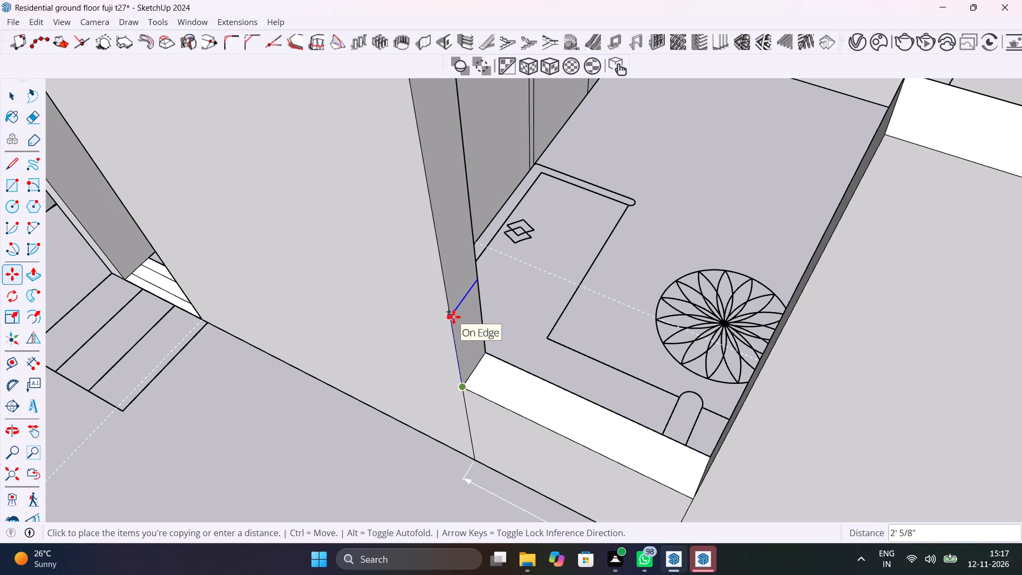
{"action": "type", "text": "4'"}
{"action": "key", "text": "Return"}
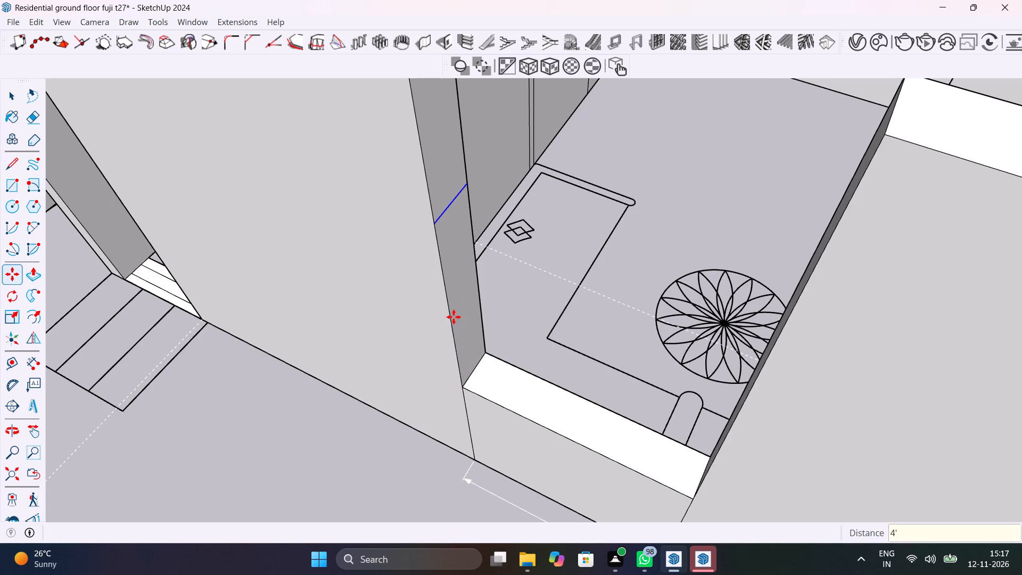
{"action": "key", "text": "space"}
Push/Pull the wall end face above the 4' mark across the gap to the opposite wall, closing the window top.
{"action": "left_click", "coordinate": [436, 171]}
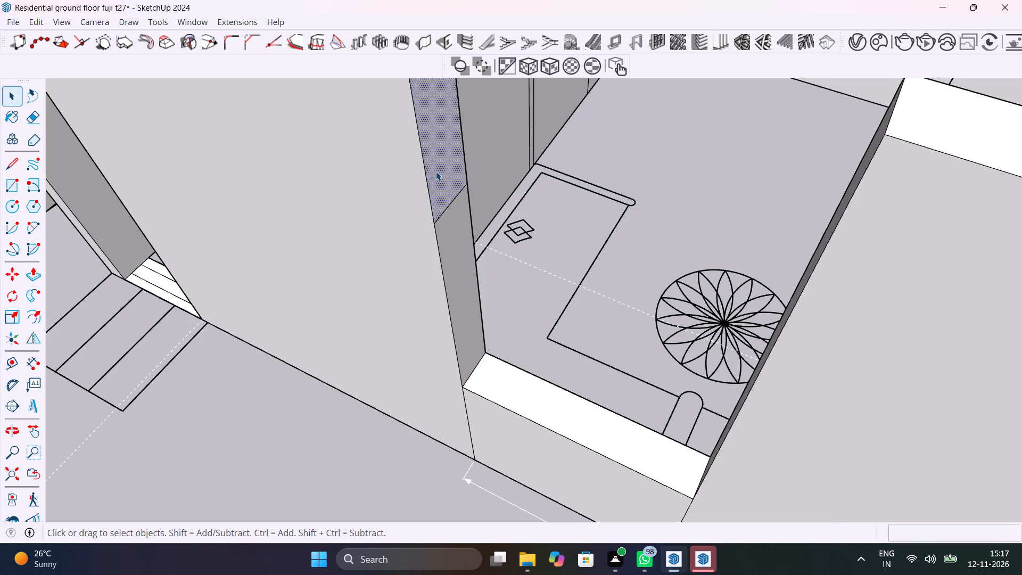
{"action": "key", "text": "p"}
{"action": "left_click", "coordinate": [435, 153]}
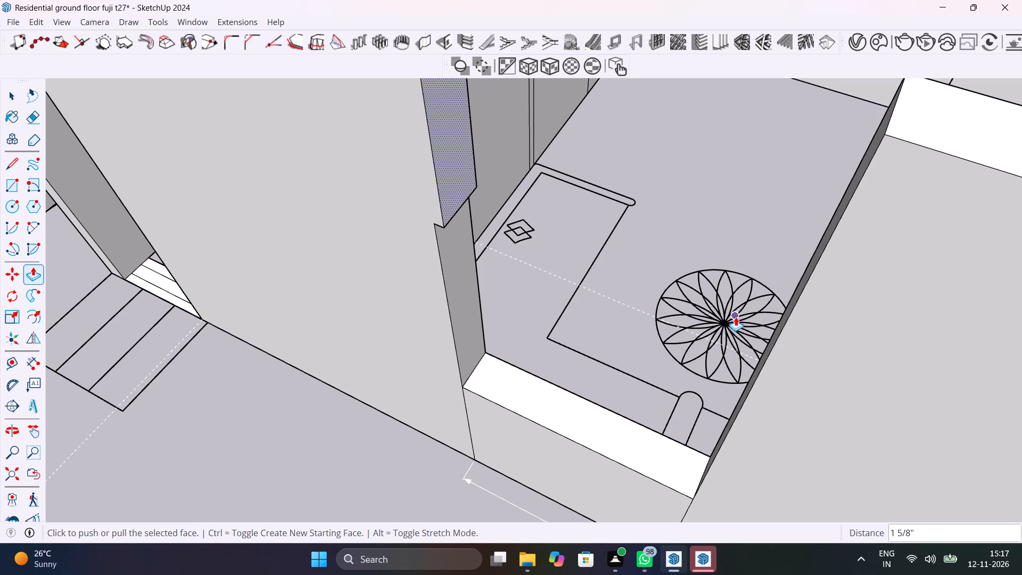
{"action": "left_click", "coordinate": [457, 182]}
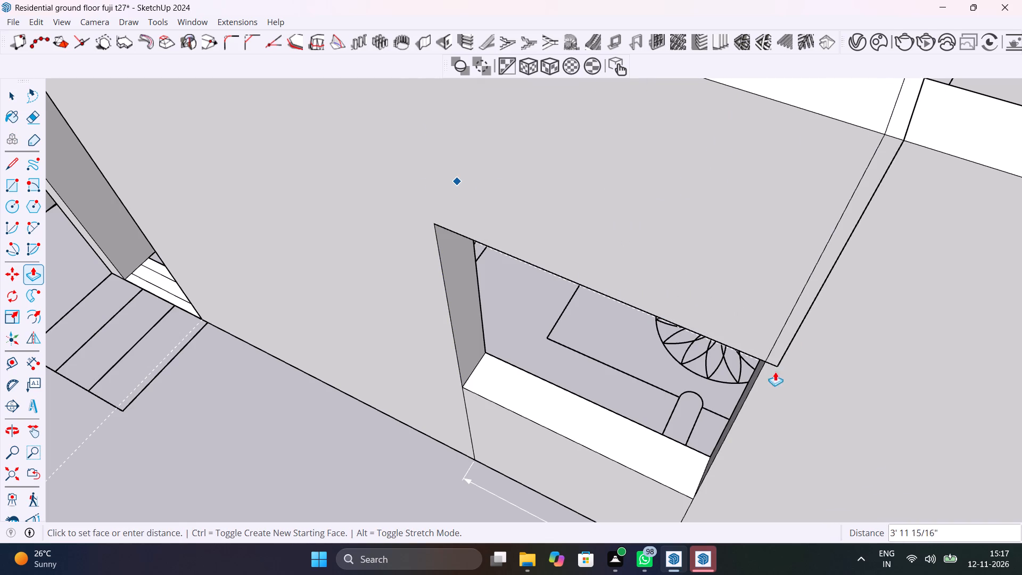
{"action": "scroll", "coordinate": [754, 389], "scroll_direction": "down", "scroll_amount": 1}
{"action": "middle_click_drag", "start_coordinate": [754, 389], "coordinate": [807, 309]}
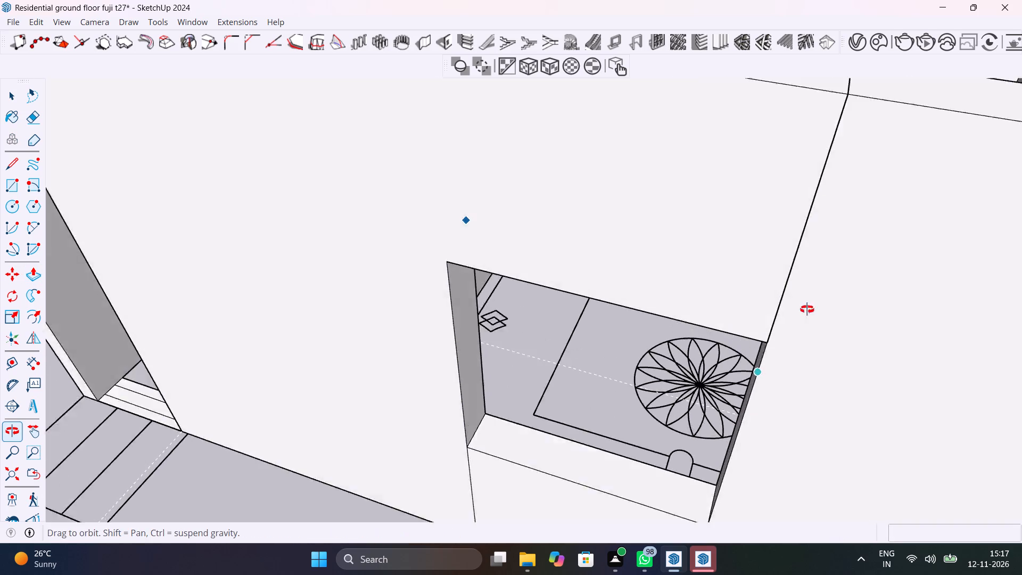
{"action": "middle_click_drag", "start_coordinate": [807, 309], "coordinate": [822, 291]}
{"action": "left_click", "coordinate": [762, 356]}
{"action": "key", "text": "space"}
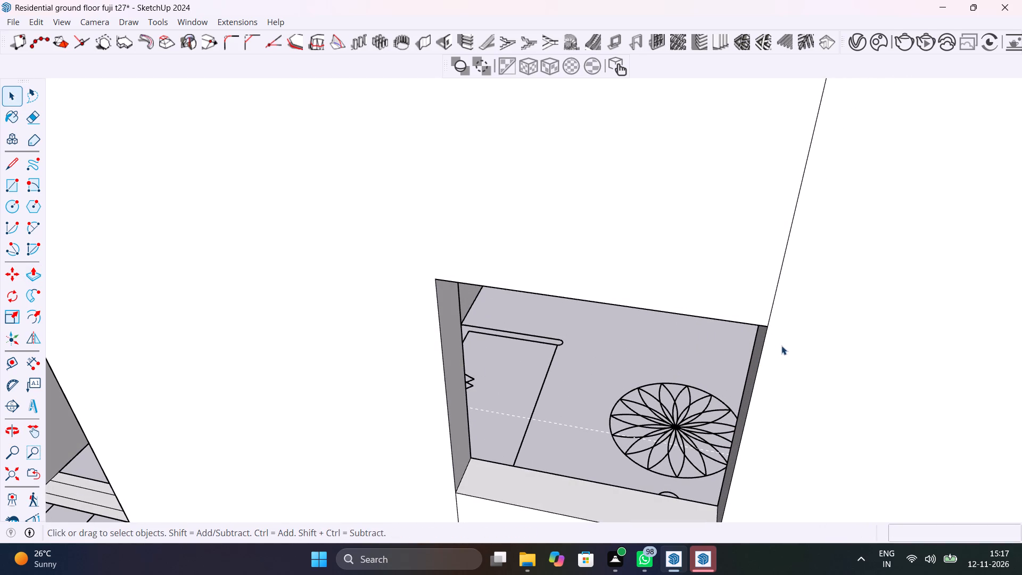
Erase the vertical seam above the new window opening on the wall's outer face and save the model.
{"action": "key", "text": "e"}
{"action": "left_click_drag", "start_coordinate": [789, 282], "coordinate": [763, 227]}
{"action": "scroll", "coordinate": [783, 223], "scroll_direction": "down", "scroll_amount": 8}
{"action": "key", "text": "ctrl+s"}
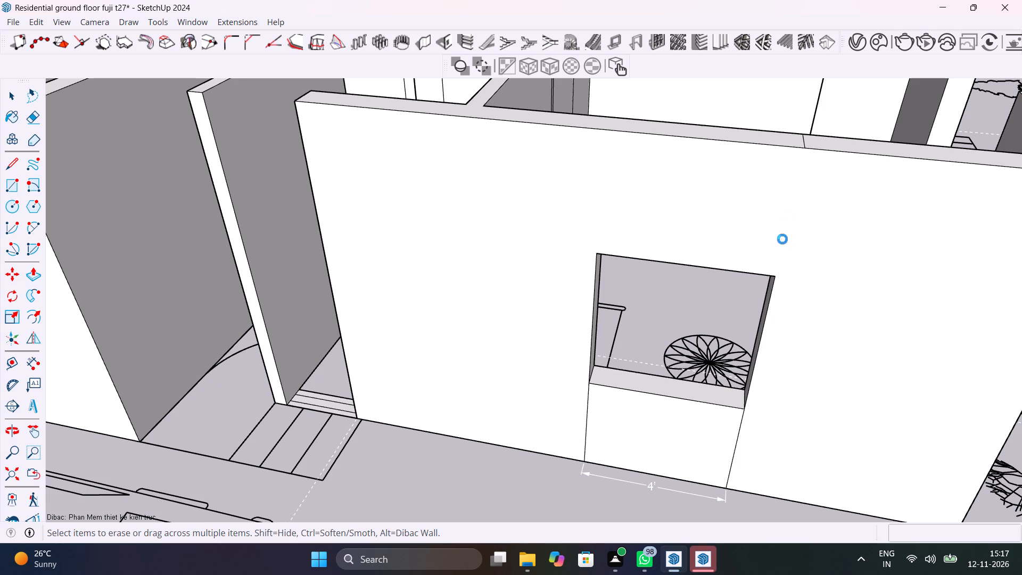
Erase the outer seams below the window sill, the 4' dimension, and the seam line across the wall top.
{"action": "left_click_drag", "start_coordinate": [752, 432], "coordinate": [573, 411]}
{"action": "left_click_drag", "start_coordinate": [699, 492], "coordinate": [700, 498]}
{"action": "scroll", "coordinate": [722, 360], "scroll_direction": "down", "scroll_amount": 3}
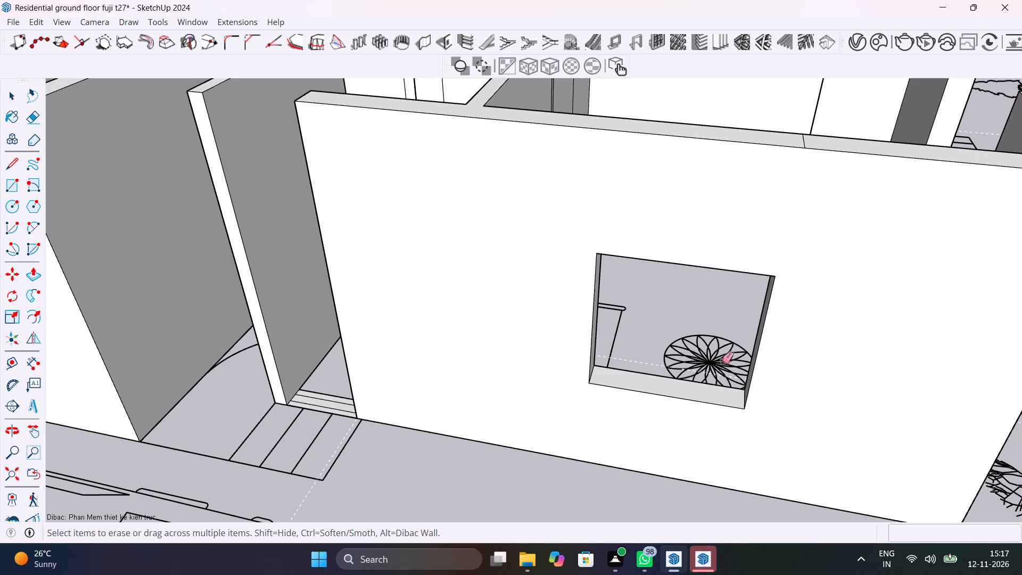
{"action": "scroll", "coordinate": [722, 360], "scroll_direction": "down", "scroll_amount": 3}
{"action": "middle_click_drag", "start_coordinate": [772, 397], "coordinate": [700, 434]}
{"action": "scroll", "coordinate": [586, 407], "scroll_direction": "up", "scroll_amount": 5}
{"action": "left_click", "coordinate": [585, 406]}
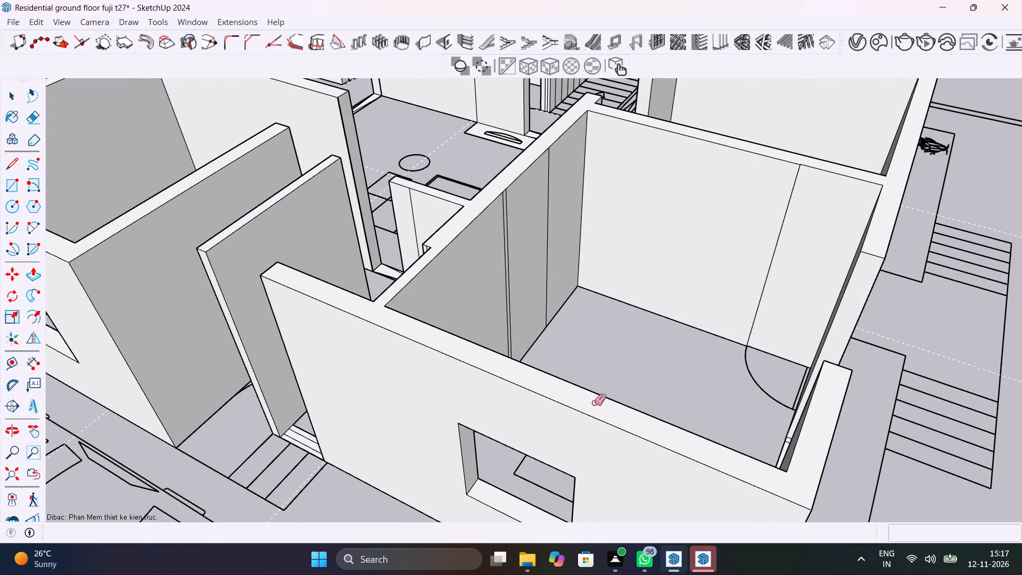
Erase the seam lines above and below the window on the rosette-table room's inner wall face.
{"action": "scroll", "coordinate": [594, 401], "scroll_direction": "down", "scroll_amount": 7}
{"action": "middle_click_drag", "start_coordinate": [635, 412], "coordinate": [38, 395]}
{"action": "left_click_drag", "start_coordinate": [494, 406], "coordinate": [458, 420]}
{"action": "left_click", "coordinate": [478, 488]}
{"action": "left_click_drag", "start_coordinate": [535, 473], "coordinate": [537, 472]}
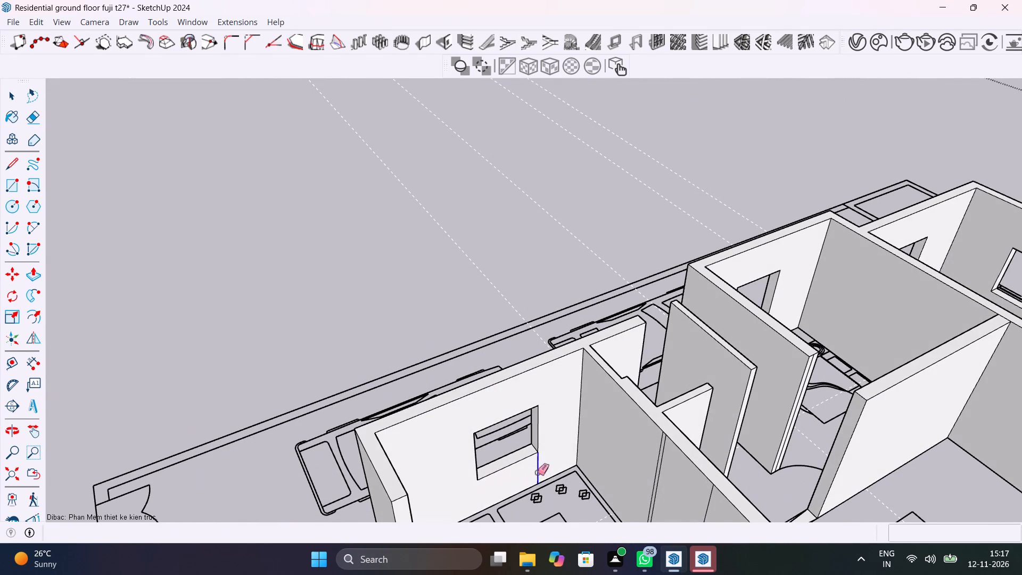
{"action": "left_click_drag", "start_coordinate": [537, 472], "coordinate": [545, 465]}
Erase the short end marks and lengthwise inner lines from the window strip in the rosette-table room's front wall.
{"action": "scroll", "coordinate": [554, 459], "scroll_direction": "down", "scroll_amount": 8}
{"action": "middle_click_drag", "start_coordinate": [550, 458], "coordinate": [555, 404], "text": "shift"}
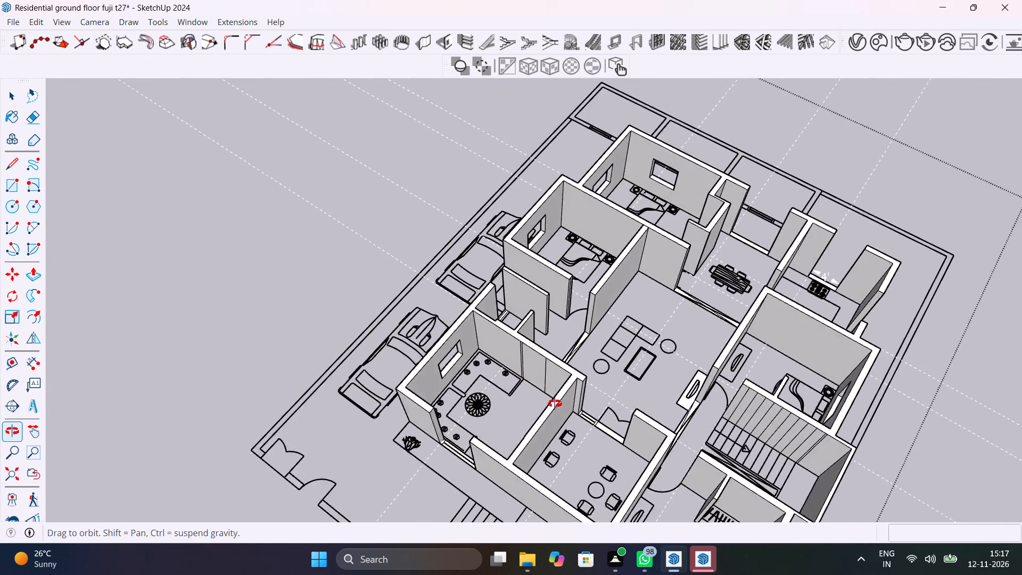
{"action": "middle_click_drag", "start_coordinate": [555, 404], "coordinate": [665, 285], "text": "shift"}
{"action": "scroll", "coordinate": [576, 338], "scroll_direction": "up", "scroll_amount": 18}
{"action": "left_click_drag", "start_coordinate": [544, 358], "coordinate": [544, 371]}
{"action": "left_click_drag", "start_coordinate": [643, 436], "coordinate": [651, 443]}
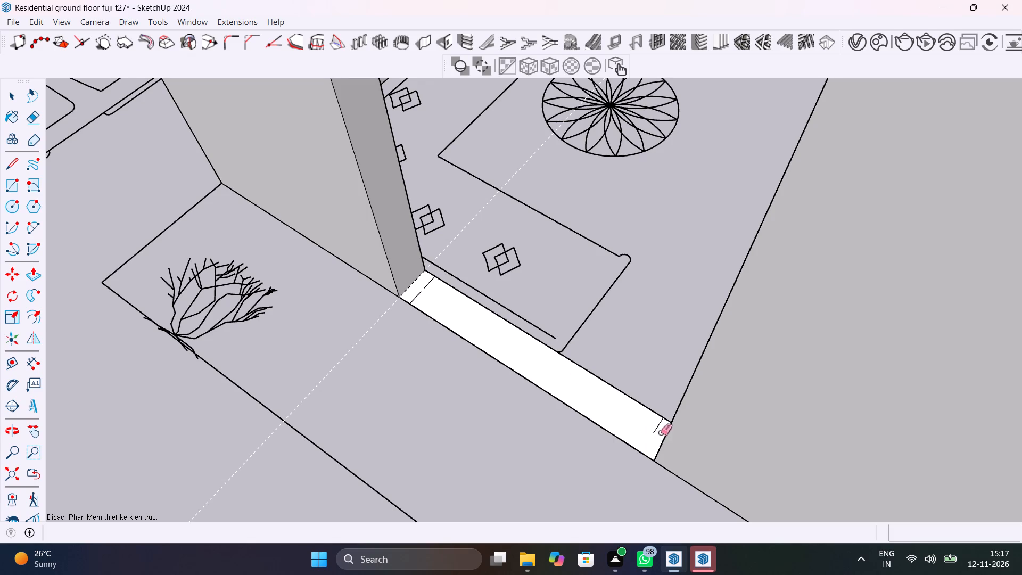
{"action": "left_click_drag", "start_coordinate": [661, 432], "coordinate": [654, 426]}
{"action": "left_click_drag", "start_coordinate": [419, 287], "coordinate": [421, 298]}
{"action": "left_click_drag", "start_coordinate": [426, 287], "coordinate": [431, 283]}
{"action": "key", "text": "space"}
{"action": "left_click", "coordinate": [445, 314]}
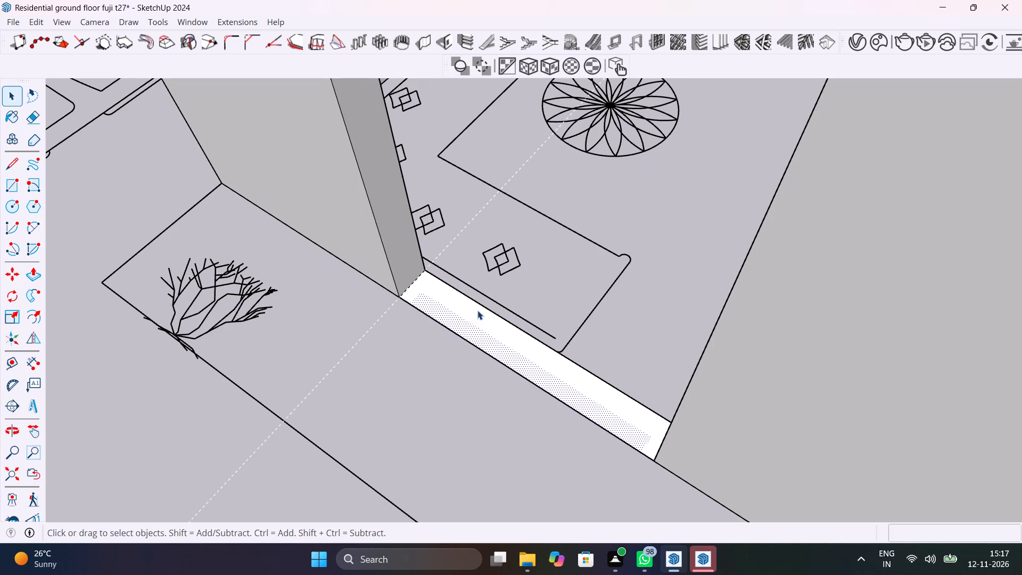
{"action": "double_click", "coordinate": [472, 325]}
{"action": "left_click", "coordinate": [476, 326]}
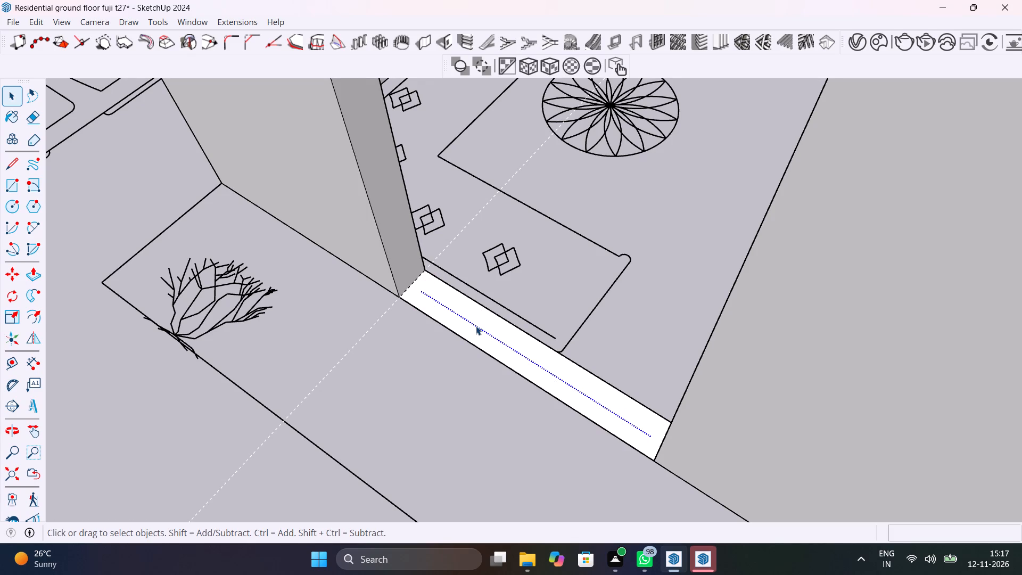
{"action": "key", "text": "Delete"}
{"action": "left_click", "coordinate": [486, 332]}
{"action": "double_click", "coordinate": [487, 332]}
{"action": "left_click", "coordinate": [491, 330]}
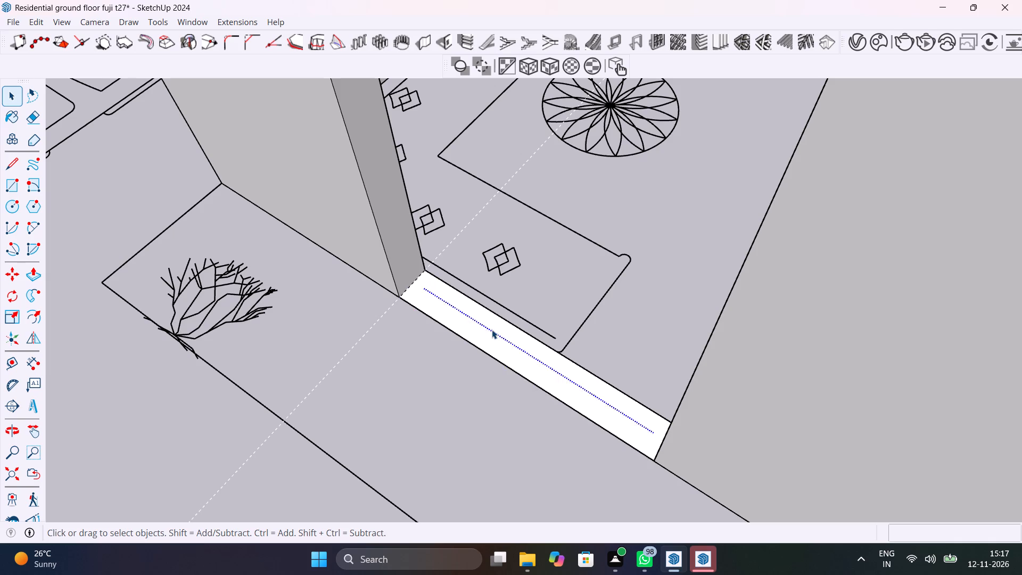
{"action": "key", "text": "Delete"}
Push/Pull the cleaned front window strip up 3' to form the sill wall.
{"action": "left_click", "coordinate": [492, 330]}
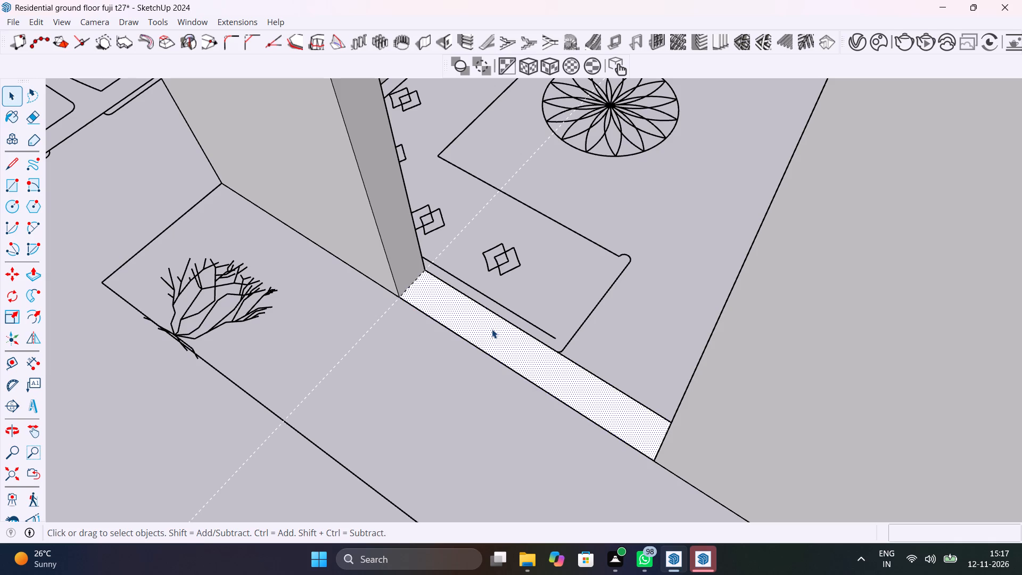
{"action": "key", "text": "p"}
{"action": "left_click", "coordinate": [492, 329]}
{"action": "scroll", "coordinate": [493, 271], "scroll_direction": "down", "scroll_amount": 7}
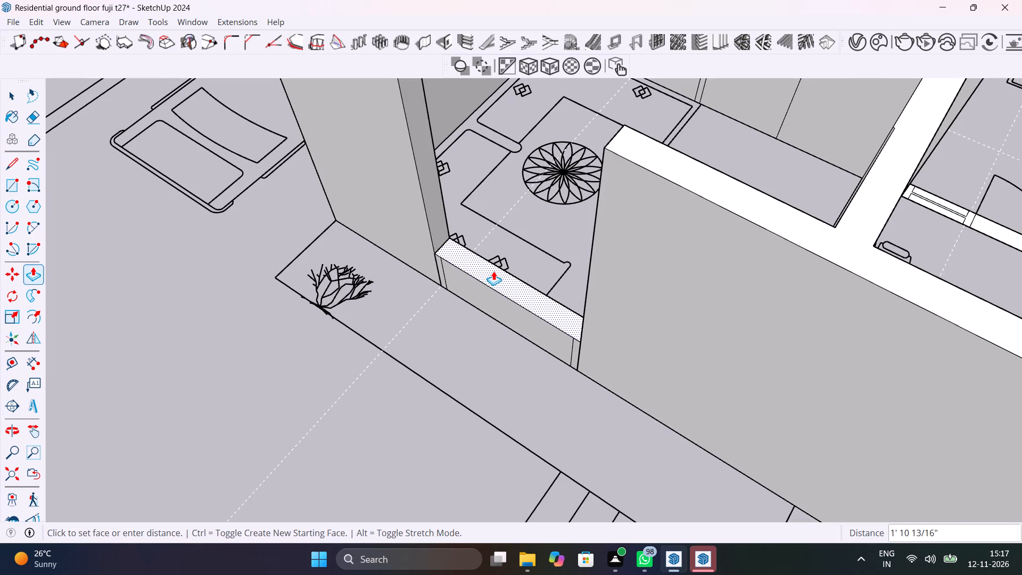
{"action": "type", "text": "3'"}
{"action": "key", "text": "Return"}
Copy the sill's end edge 4' up the adjoining wall end face to mark the window top.
{"action": "scroll", "coordinate": [493, 270], "scroll_direction": "down", "scroll_amount": 5}
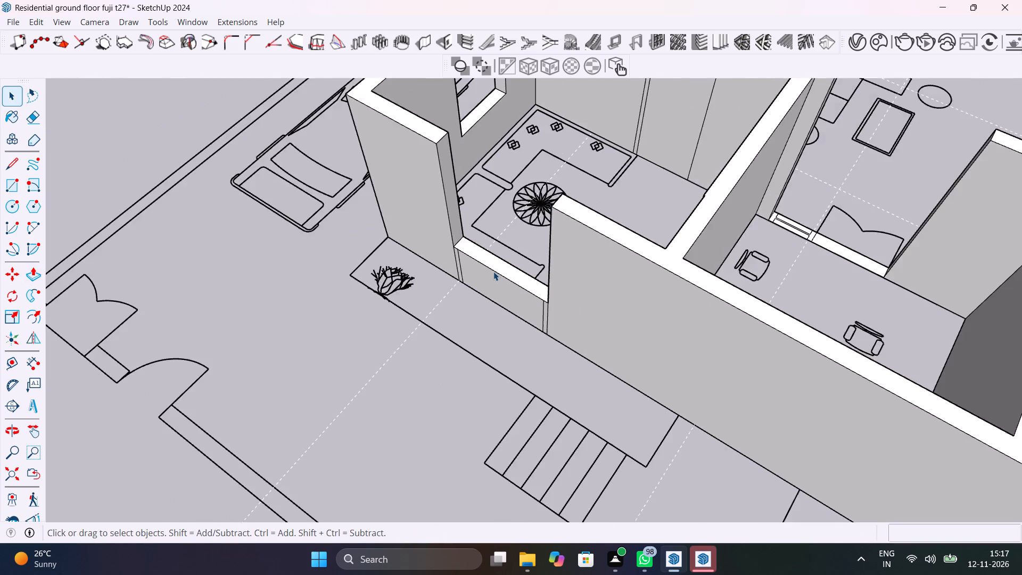
{"action": "scroll", "coordinate": [493, 272], "scroll_direction": "down", "scroll_amount": 7}
{"action": "middle_click_drag", "start_coordinate": [509, 279], "coordinate": [691, 386]}
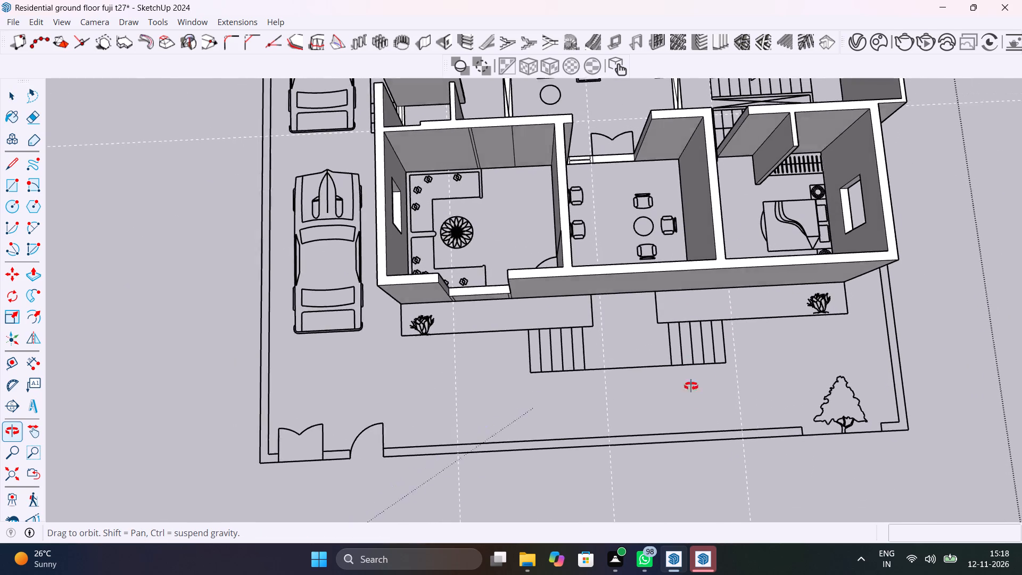
{"action": "middle_click_drag", "start_coordinate": [691, 386], "coordinate": [520, 273]}
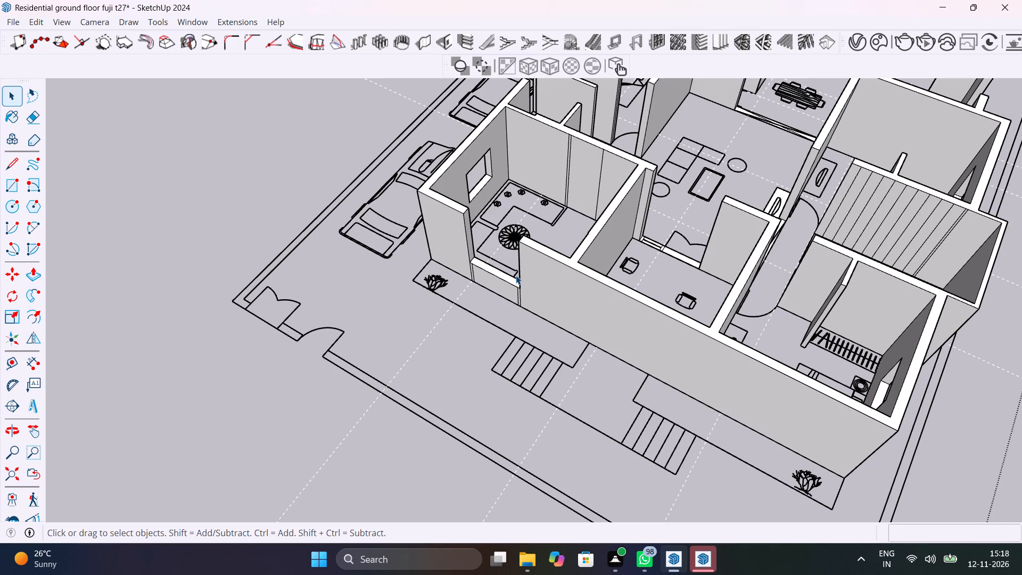
{"action": "scroll", "coordinate": [483, 262], "scroll_direction": "up", "scroll_amount": 9}
{"action": "key", "text": "space"}
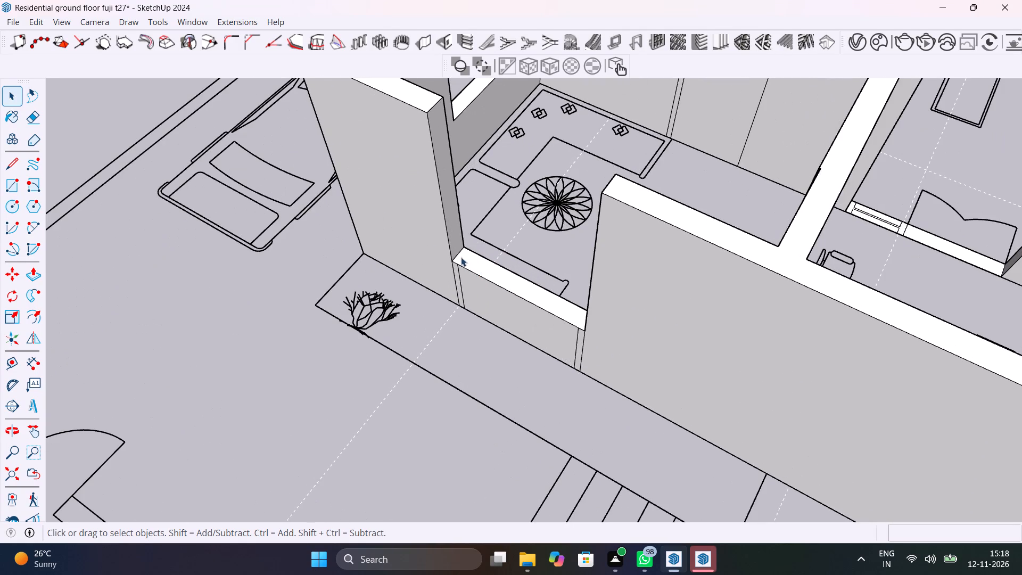
{"action": "left_click", "coordinate": [457, 257]}
{"action": "key", "text": "m"}
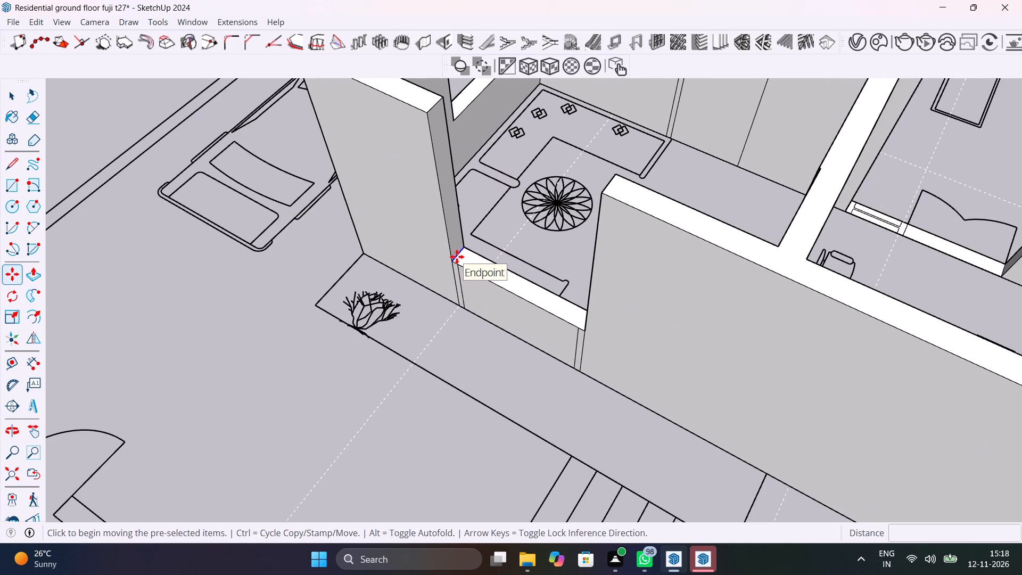
{"action": "left_click", "coordinate": [452, 262]}
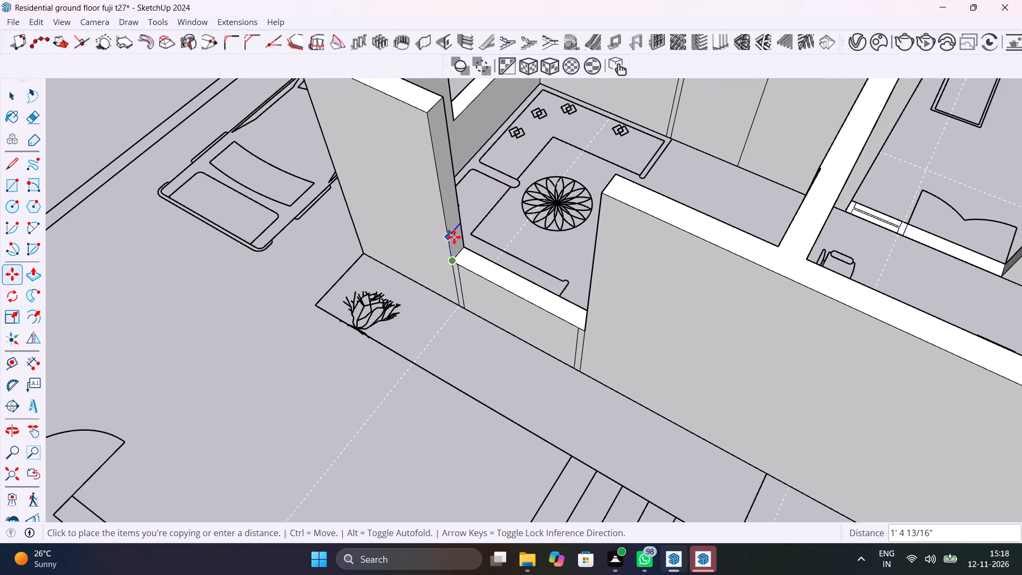
{"action": "type", "text": "4'"}
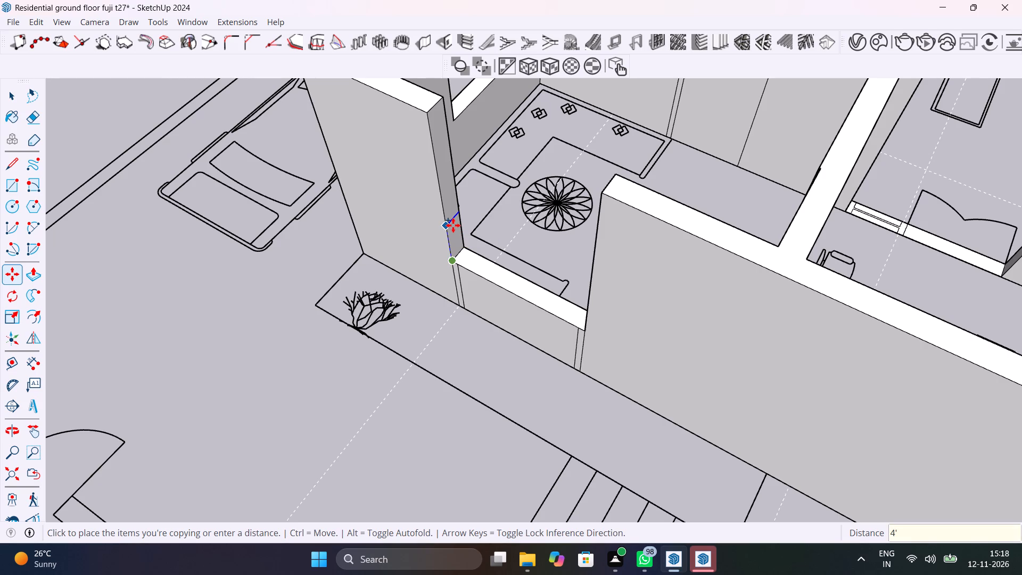
{"action": "key", "text": "Return"}
{"action": "key", "text": "space"}
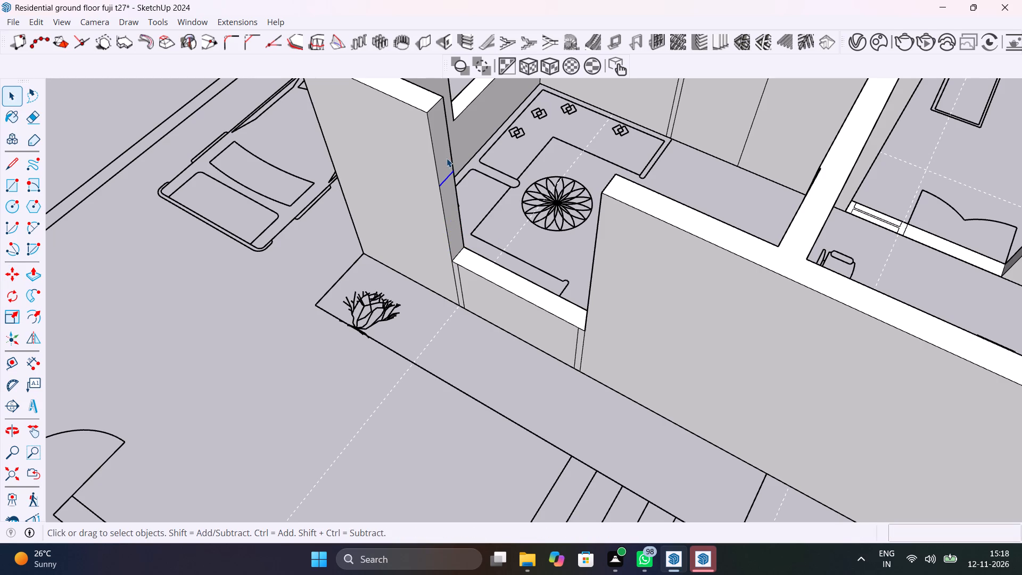
Push/Pull the wall end face above the 4' mark 5' 6" across the gap to the opposite wall.
{"action": "left_click", "coordinate": [447, 158]}
{"action": "key", "text": "p"}
{"action": "left_click", "coordinate": [447, 158]}
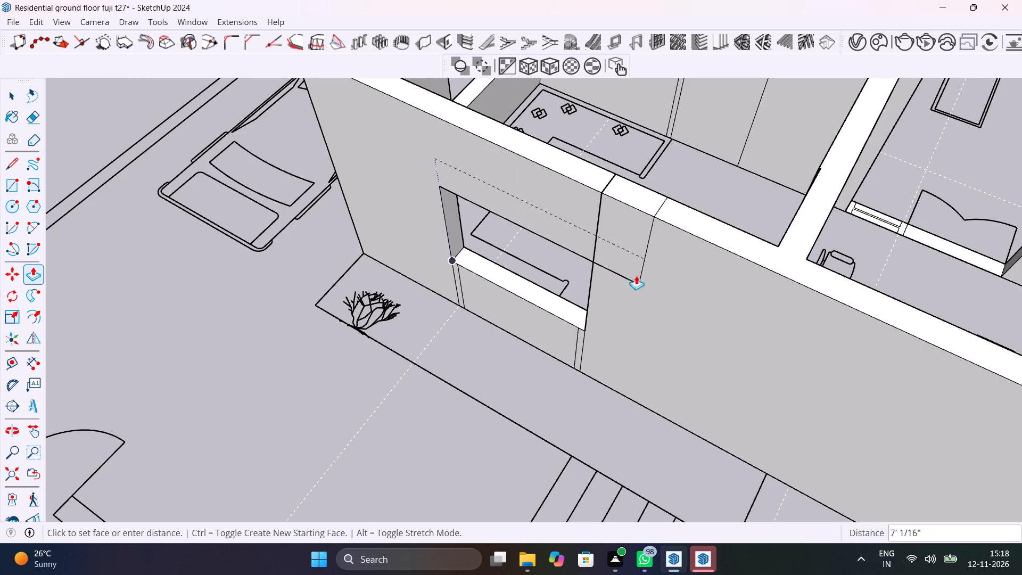
{"action": "left_click", "coordinate": [588, 284]}
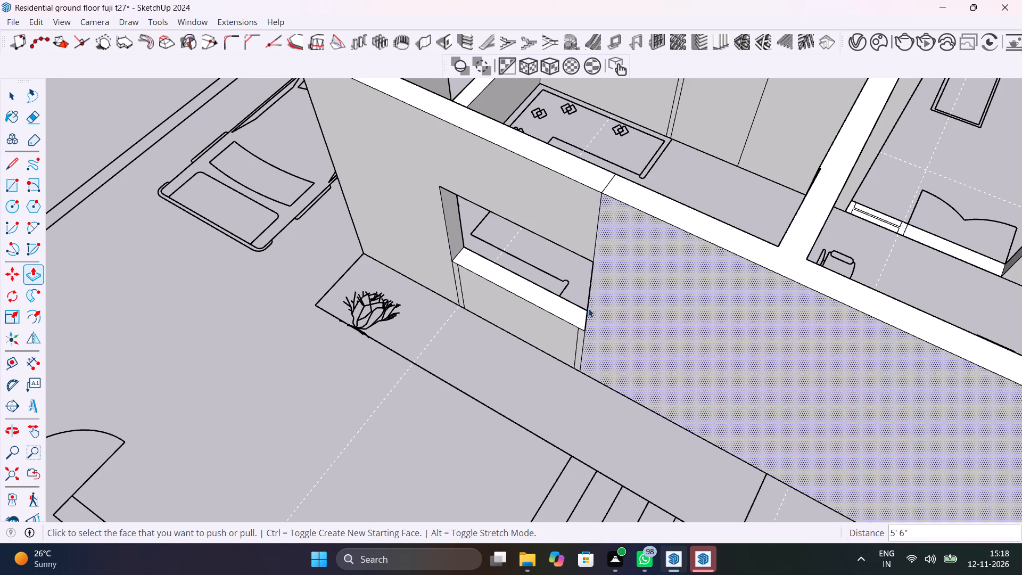
{"action": "key", "text": "space"}
Erase the seam lines below the sill, above the window and across the wall top on the front wall's outer side.
{"action": "key", "text": "e"}
{"action": "left_click_drag", "start_coordinate": [461, 291], "coordinate": [454, 282]}
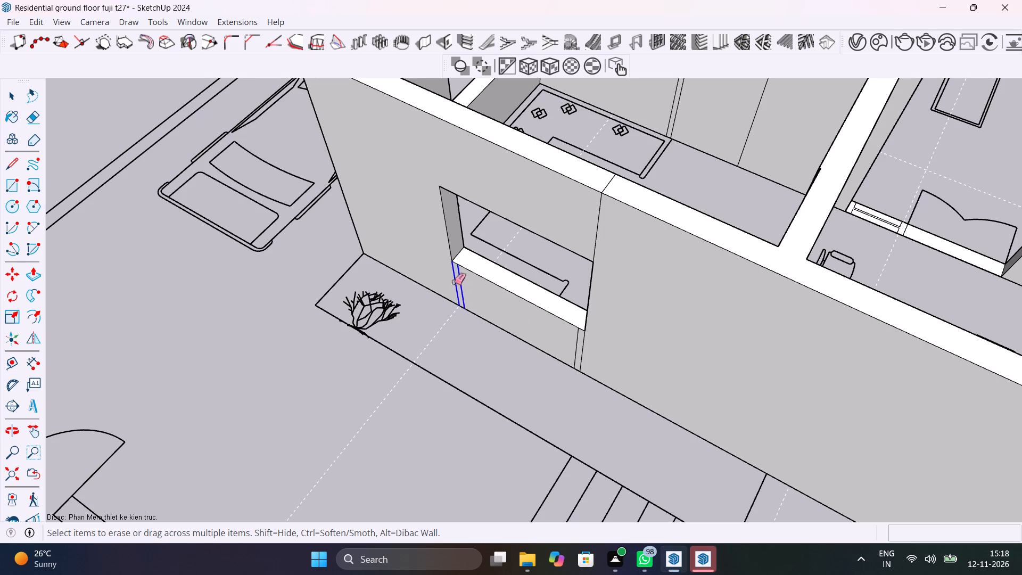
{"action": "left_click_drag", "start_coordinate": [454, 282], "coordinate": [448, 278]}
{"action": "left_click_drag", "start_coordinate": [555, 320], "coordinate": [589, 343]}
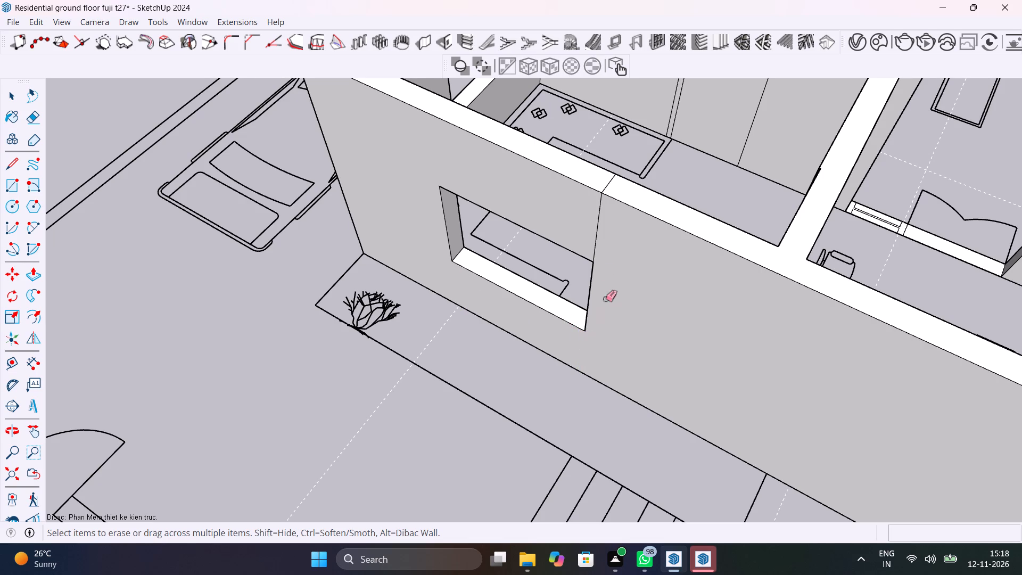
{"action": "left_click_drag", "start_coordinate": [602, 257], "coordinate": [581, 212]}
{"action": "left_click", "coordinate": [604, 188]}
{"action": "key", "text": "space"}
Save the model with the front window opening in place.
{"action": "left_click", "coordinate": [620, 229]}
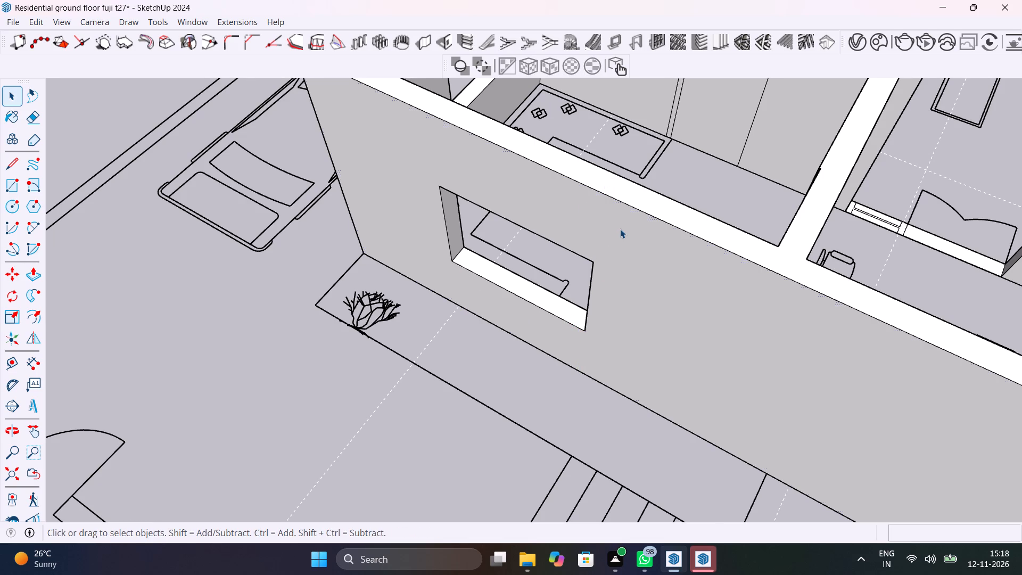
{"action": "scroll", "coordinate": [620, 229], "scroll_direction": "down", "scroll_amount": 7}
{"action": "middle_click_drag", "start_coordinate": [679, 286], "coordinate": [435, 341], "text": "shift"}
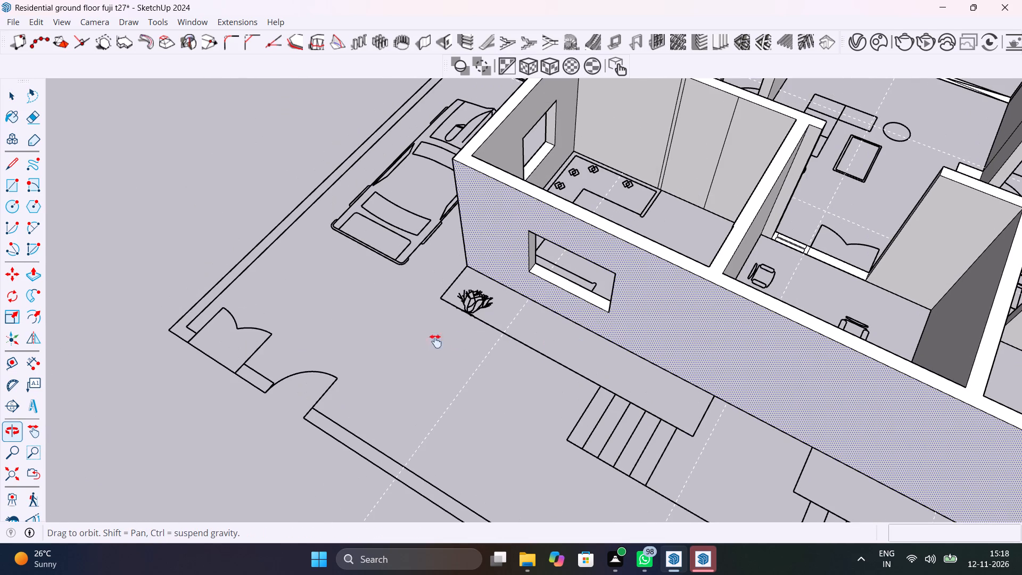
{"action": "middle_click_drag", "start_coordinate": [435, 341], "coordinate": [417, 342], "text": "shift"}
{"action": "middle_click_drag", "start_coordinate": [654, 317], "coordinate": [494, 346]}
{"action": "scroll", "coordinate": [650, 314], "scroll_direction": "down", "scroll_amount": 8}
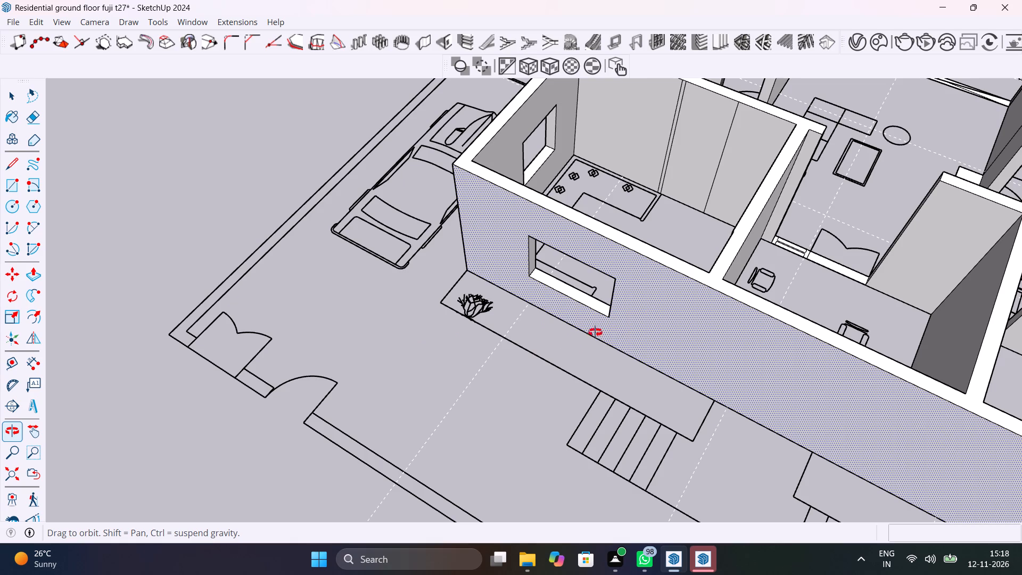
{"action": "scroll", "coordinate": [572, 307], "scroll_direction": "down", "scroll_amount": 14}
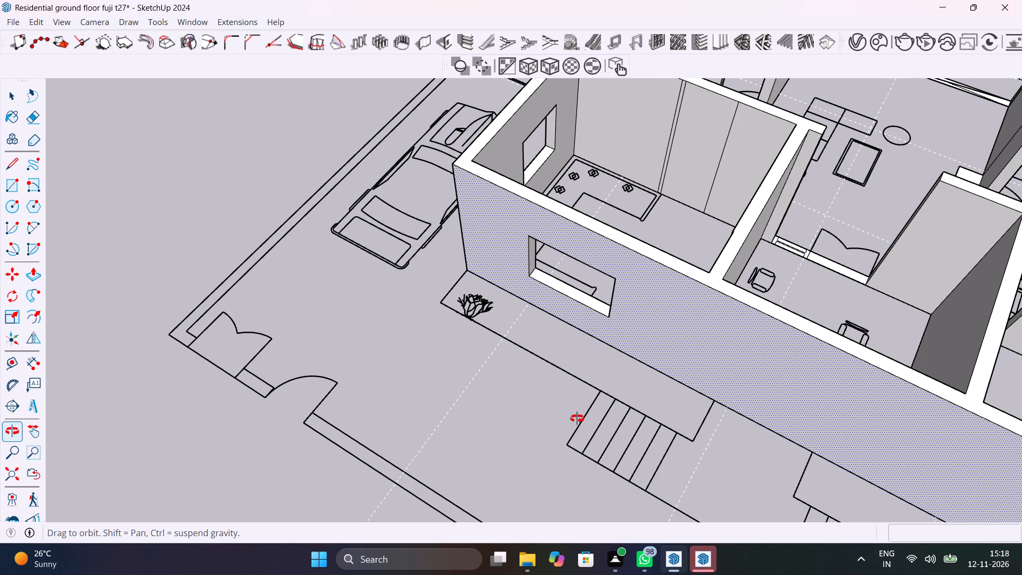
{"action": "right_click", "coordinate": [577, 418]}
{"action": "scroll", "coordinate": [577, 418], "scroll_direction": "up", "scroll_amount": 1}
{"action": "left_click", "coordinate": [506, 390]}
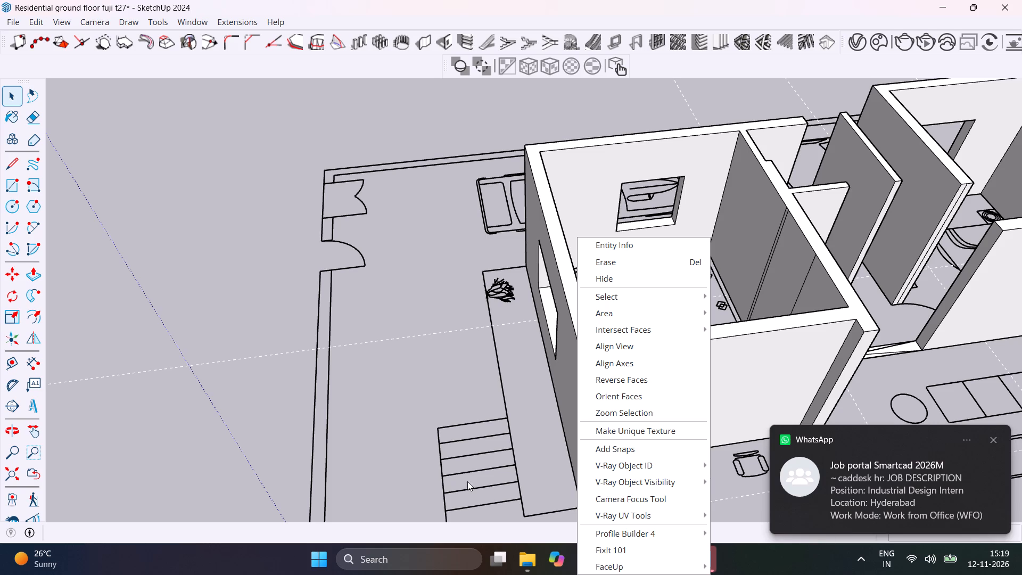
{"action": "left_click", "coordinate": [397, 421]}
{"action": "key", "text": "ctrl+s"}
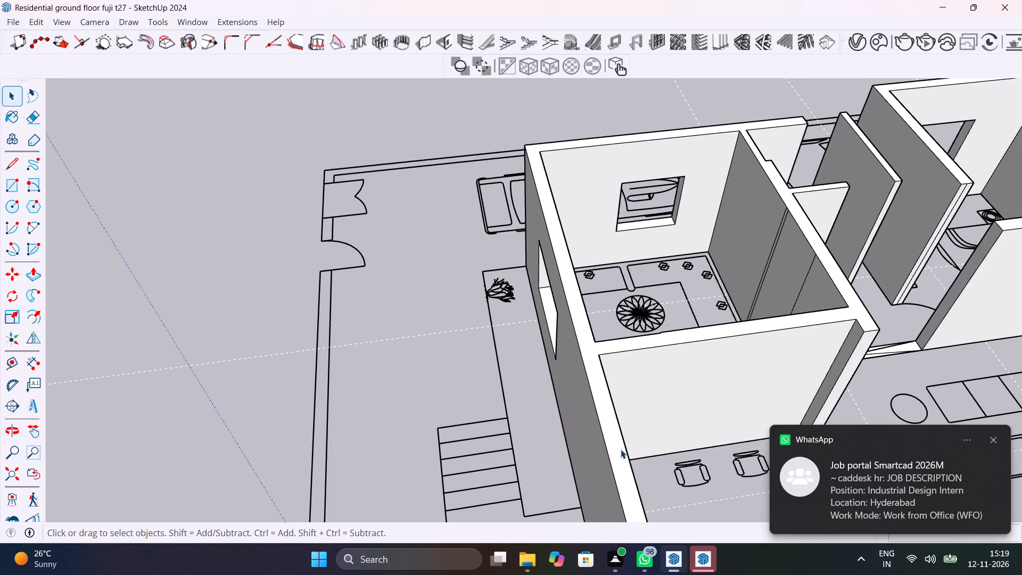
Erase the seam lines above and below the front window on the rosette-table room's inner wall face.
{"action": "middle_click_drag", "start_coordinate": [621, 449], "coordinate": [380, 426]}
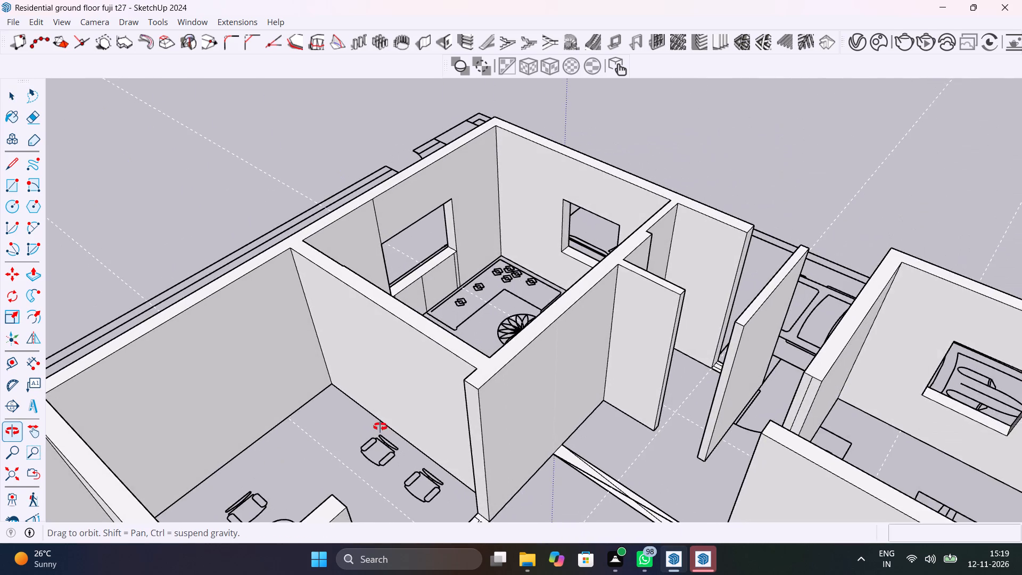
{"action": "middle_click_drag", "start_coordinate": [380, 426], "coordinate": [311, 511]}
{"action": "scroll", "coordinate": [329, 266], "scroll_direction": "up", "scroll_amount": 5}
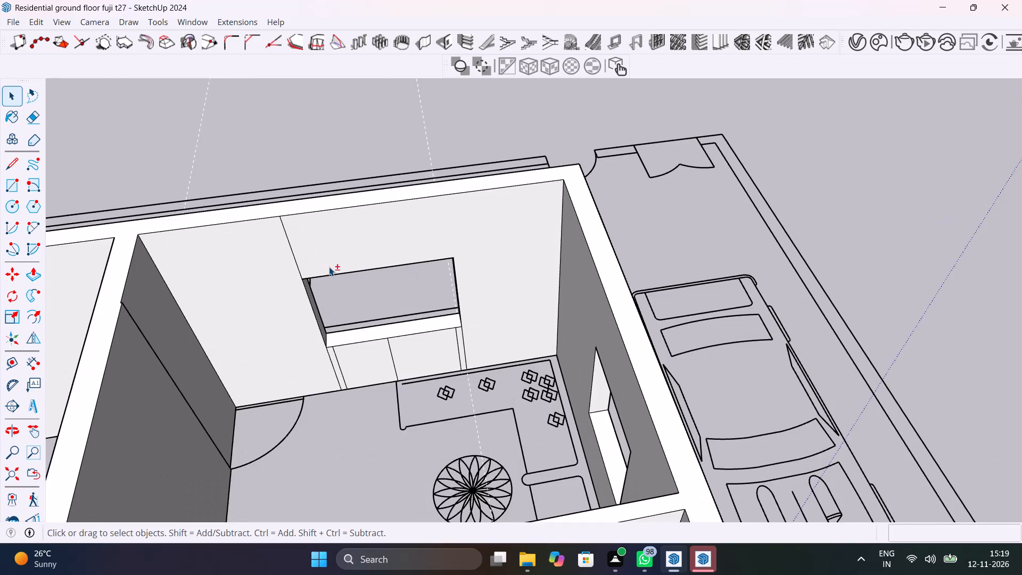
{"action": "middle_click_drag", "start_coordinate": [329, 266], "coordinate": [383, 354], "text": "shift"}
{"action": "scroll", "coordinate": [368, 321], "scroll_direction": "up", "scroll_amount": 4}
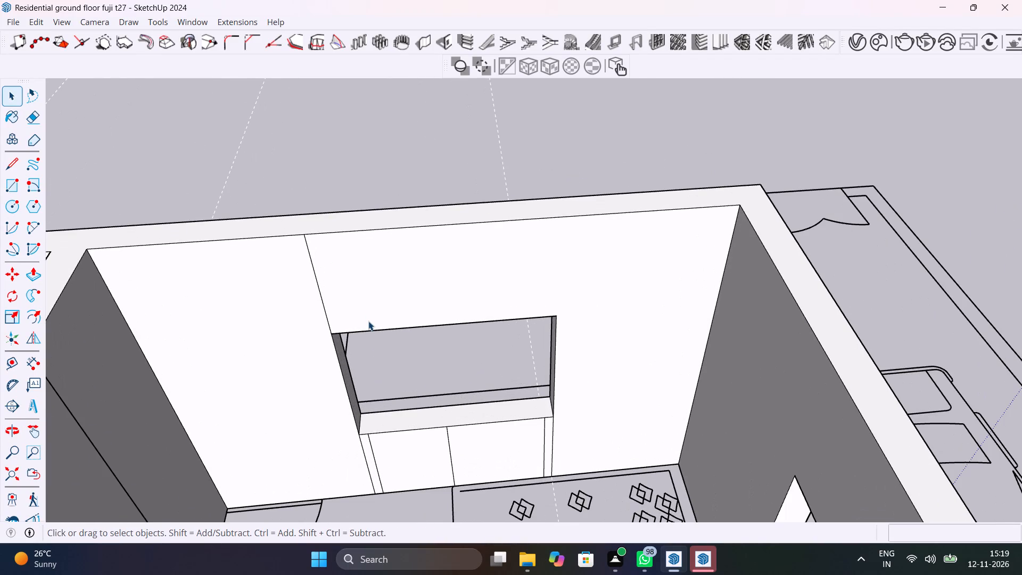
{"action": "key", "text": "e"}
{"action": "left_click_drag", "start_coordinate": [367, 275], "coordinate": [315, 293]}
{"action": "left_click_drag", "start_coordinate": [316, 432], "coordinate": [406, 458]}
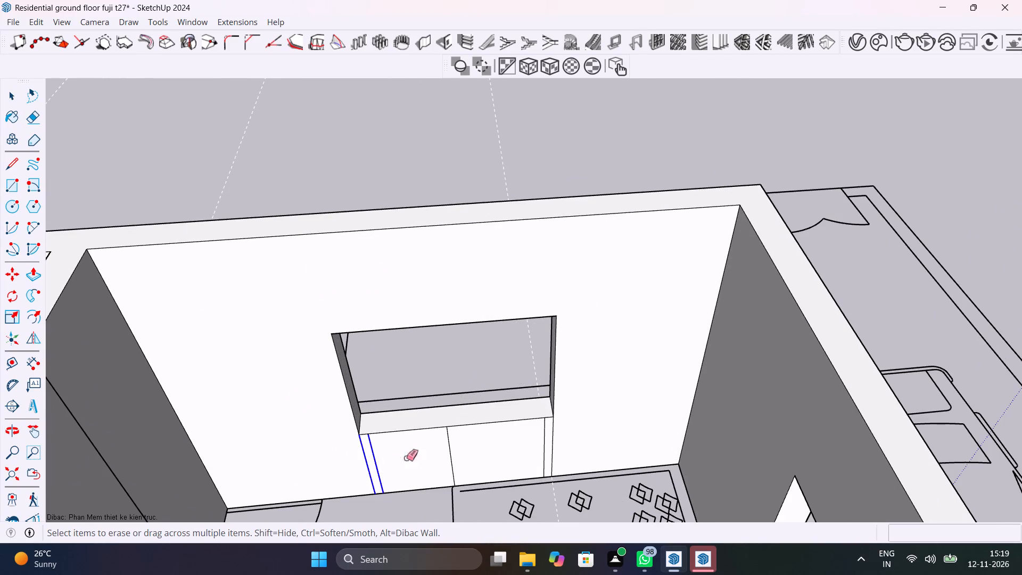
{"action": "left_click_drag", "start_coordinate": [406, 458], "coordinate": [560, 449]}
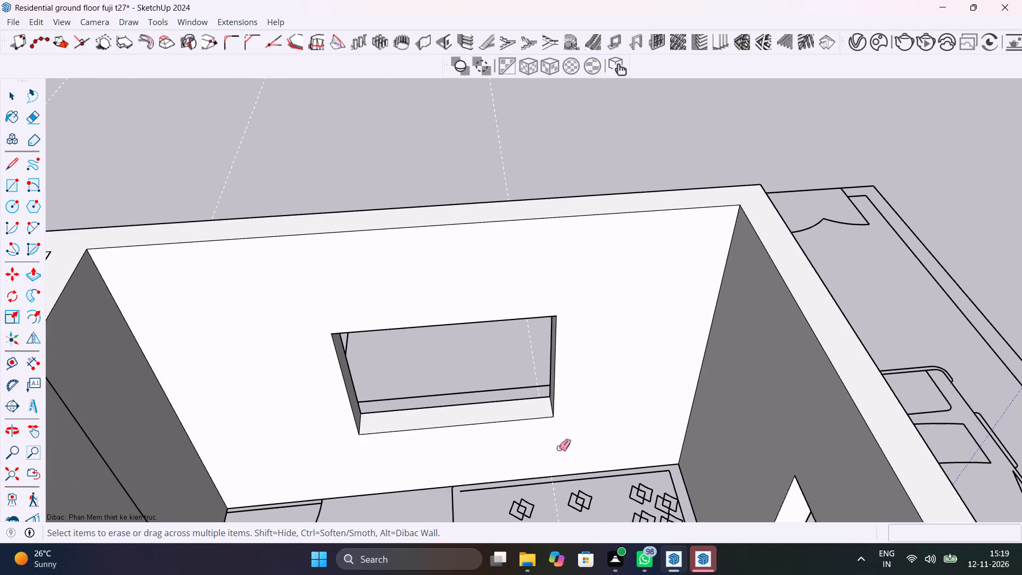
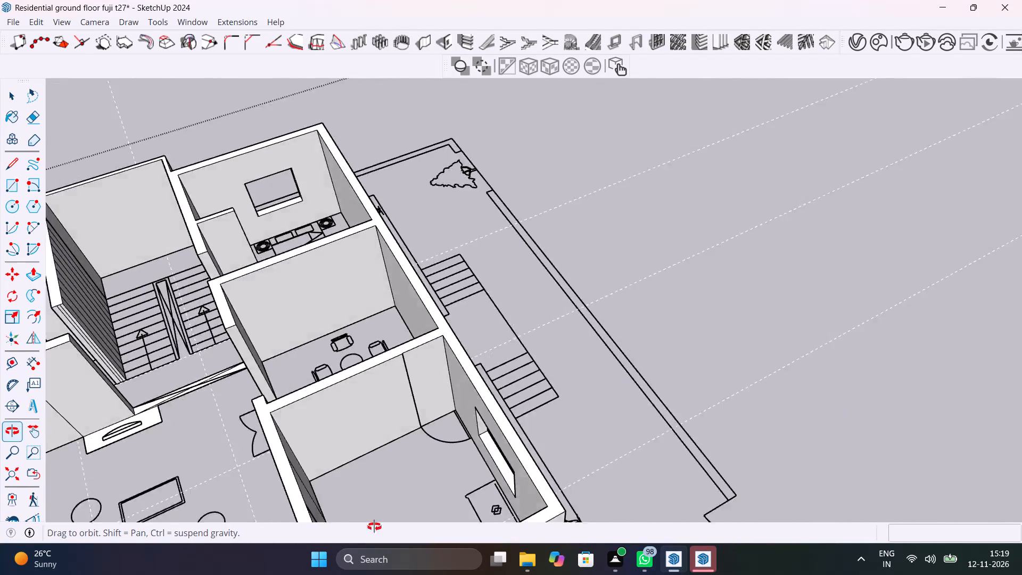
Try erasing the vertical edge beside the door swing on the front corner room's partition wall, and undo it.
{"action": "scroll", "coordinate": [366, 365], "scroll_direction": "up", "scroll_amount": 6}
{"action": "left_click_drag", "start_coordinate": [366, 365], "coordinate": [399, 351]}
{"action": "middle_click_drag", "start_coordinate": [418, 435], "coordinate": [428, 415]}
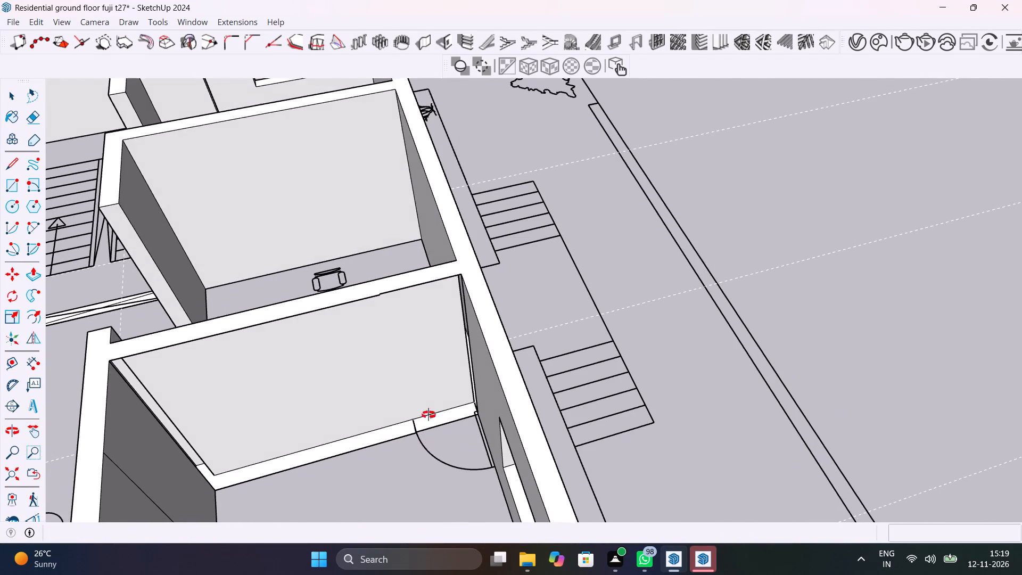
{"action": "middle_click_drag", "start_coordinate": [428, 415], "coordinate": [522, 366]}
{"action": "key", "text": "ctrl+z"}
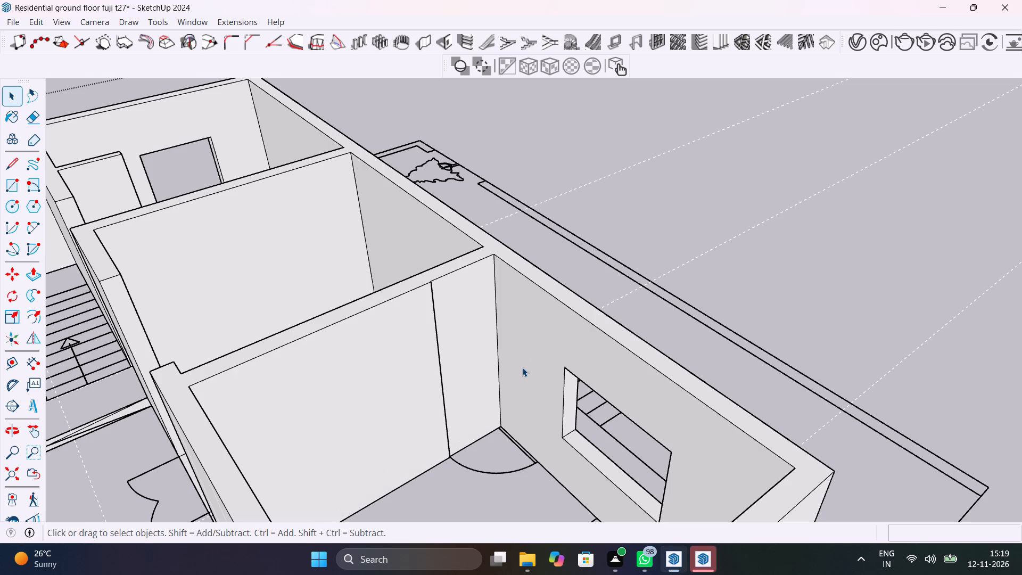
Inspect the partition wall beside the door swing and the long outer side wall from inside and outside the house.
{"action": "left_click", "coordinate": [401, 391]}
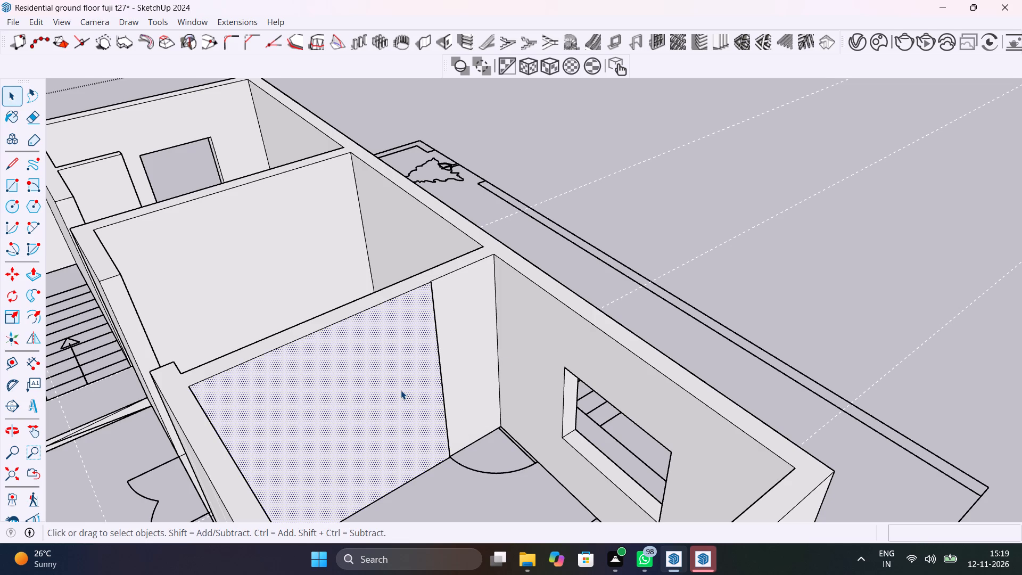
{"action": "double_click", "coordinate": [401, 390]}
{"action": "scroll", "coordinate": [401, 390], "scroll_direction": "down", "scroll_amount": 7}
{"action": "left_click", "coordinate": [607, 304]}
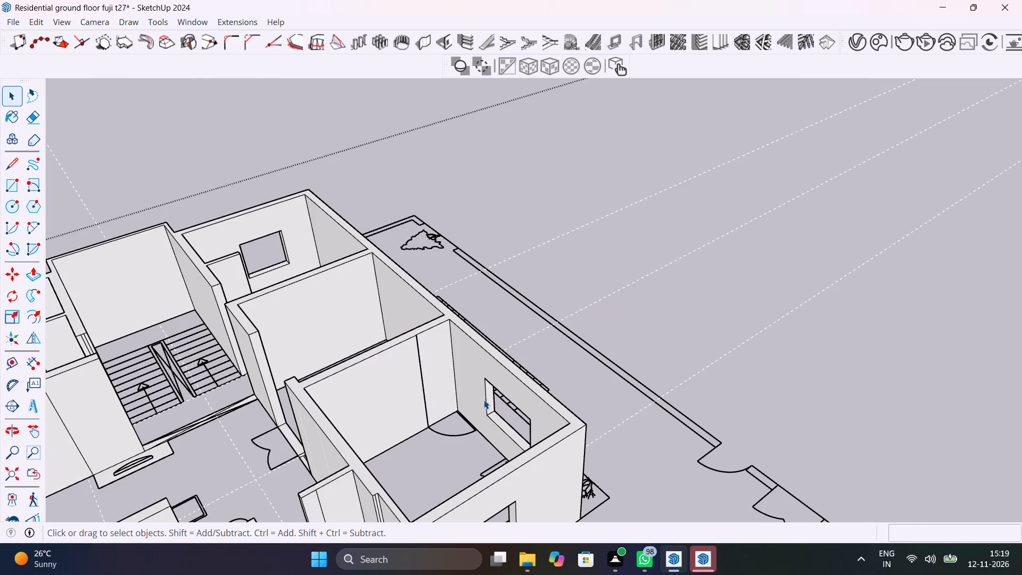
{"action": "middle_click_drag", "start_coordinate": [484, 398], "coordinate": [209, 408]}
{"action": "scroll", "coordinate": [313, 402], "scroll_direction": "down", "scroll_amount": 16}
{"action": "middle_click_drag", "start_coordinate": [343, 417], "coordinate": [354, 438], "text": "shift"}
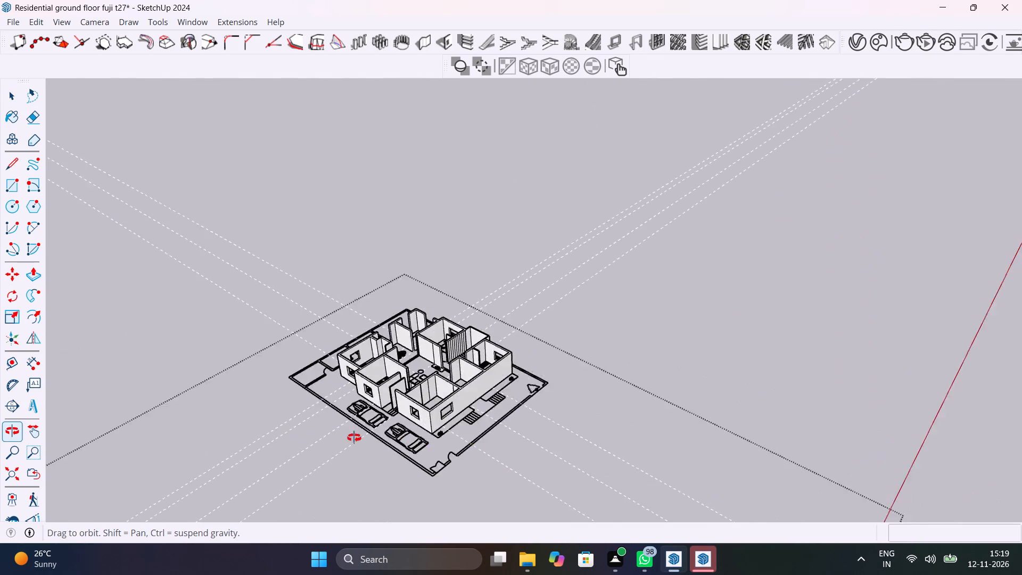
{"action": "middle_click_drag", "start_coordinate": [354, 438], "coordinate": [238, 442], "text": "shift"}
{"action": "scroll", "coordinate": [517, 370], "scroll_direction": "up", "scroll_amount": 10}
{"action": "double_click", "coordinate": [467, 354]}
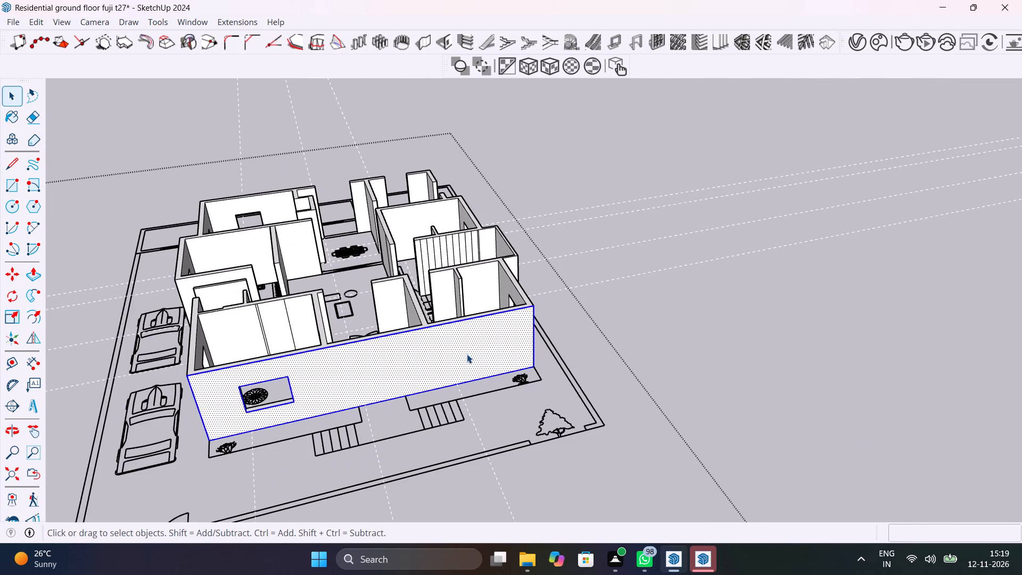
{"action": "left_click", "coordinate": [681, 367]}
{"action": "double_click", "coordinate": [466, 350]}
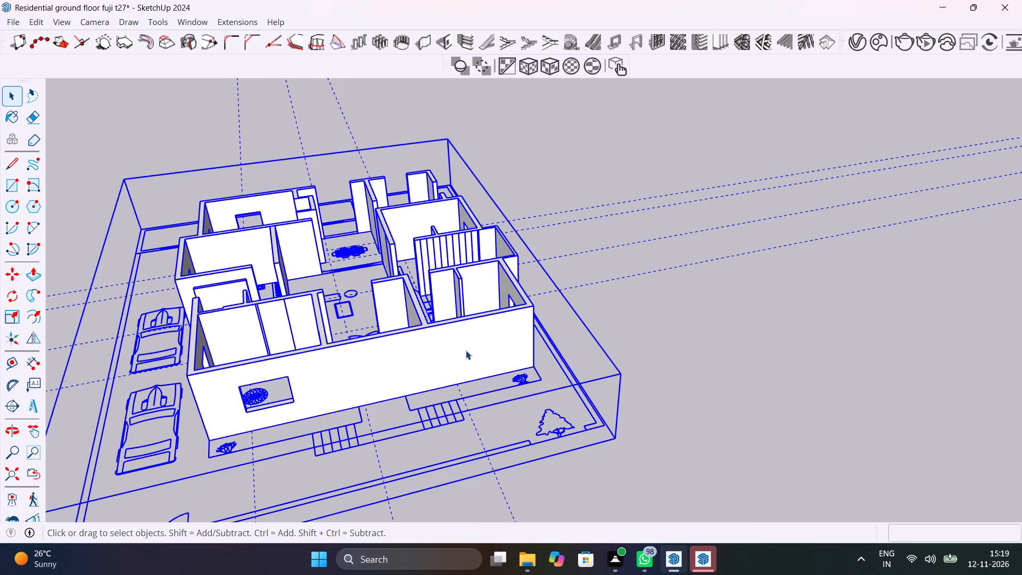
{"action": "scroll", "coordinate": [466, 351], "scroll_direction": "up", "scroll_amount": 5}
{"action": "middle_click_drag", "start_coordinate": [466, 350], "coordinate": [910, 540], "text": "shift"}
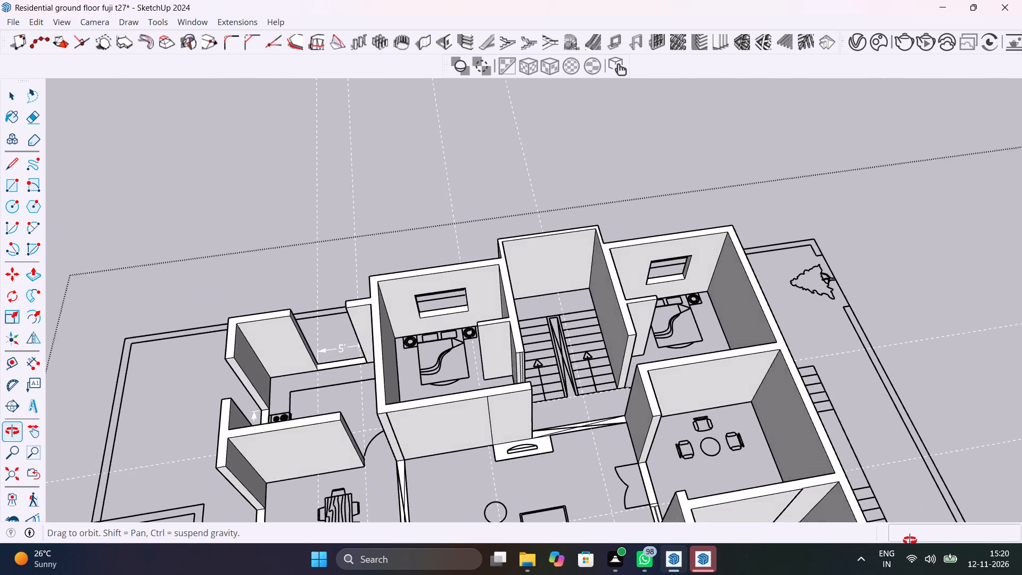
{"action": "middle_click_drag", "start_coordinate": [910, 540], "coordinate": [786, 384], "text": "shift"}
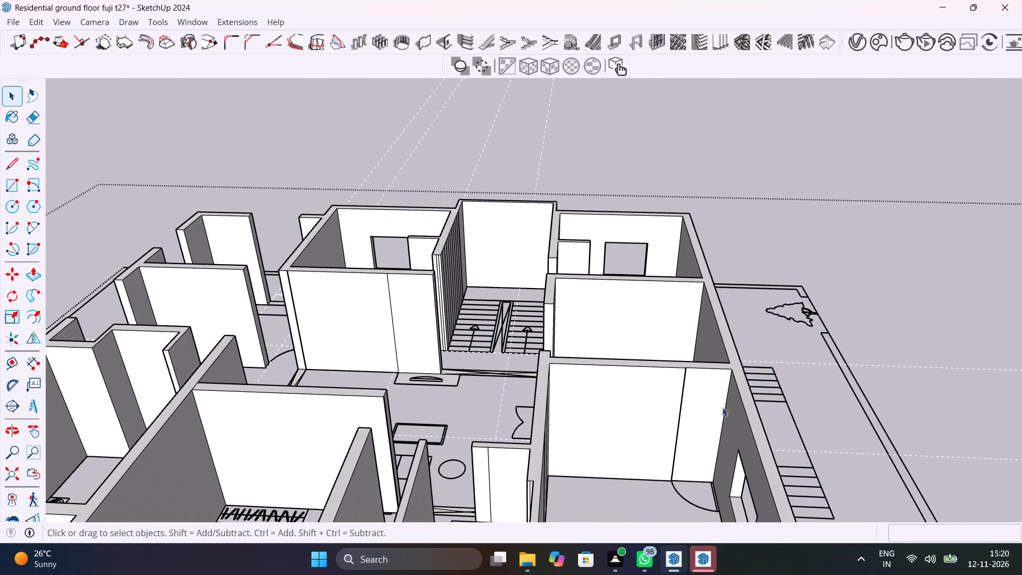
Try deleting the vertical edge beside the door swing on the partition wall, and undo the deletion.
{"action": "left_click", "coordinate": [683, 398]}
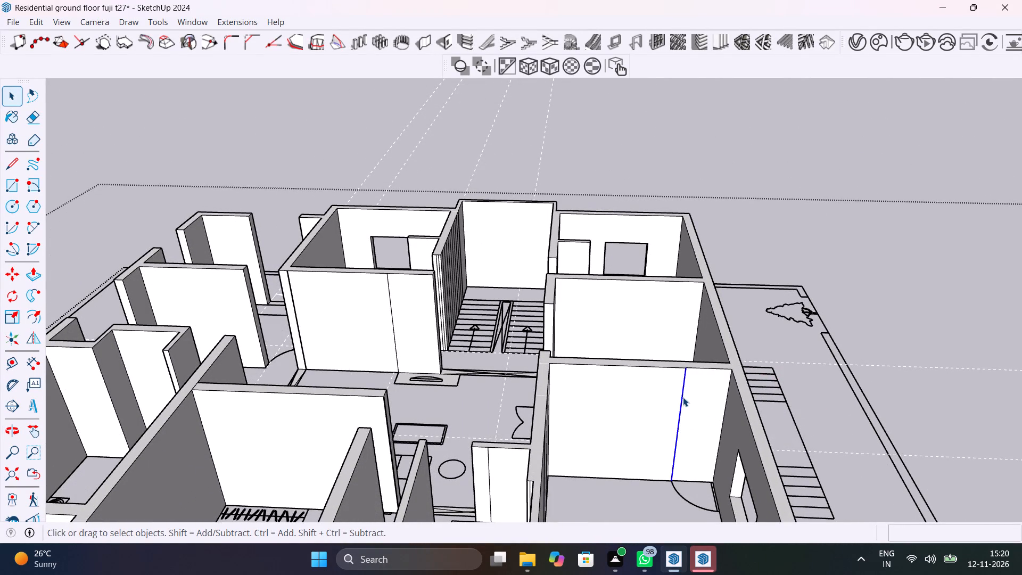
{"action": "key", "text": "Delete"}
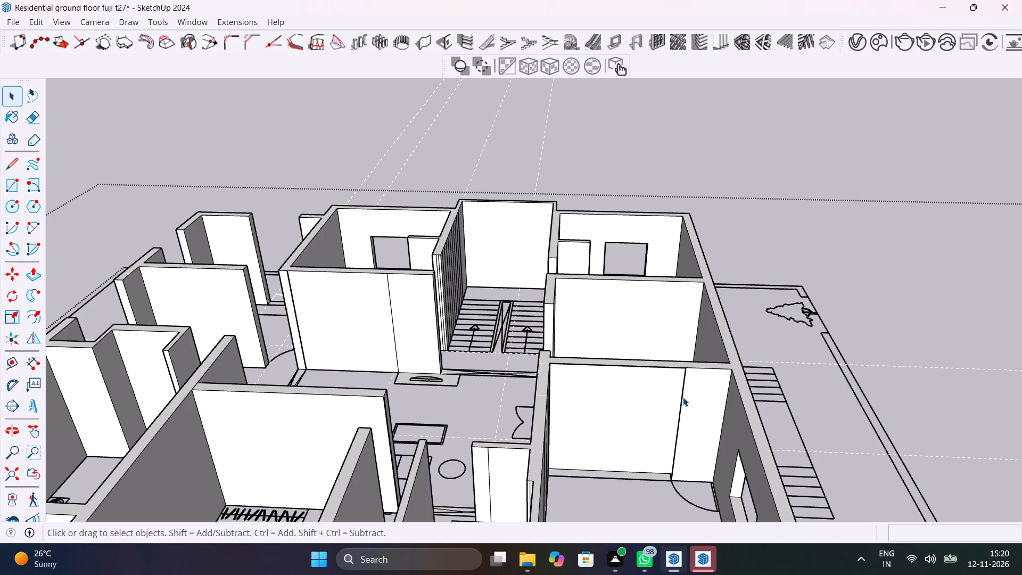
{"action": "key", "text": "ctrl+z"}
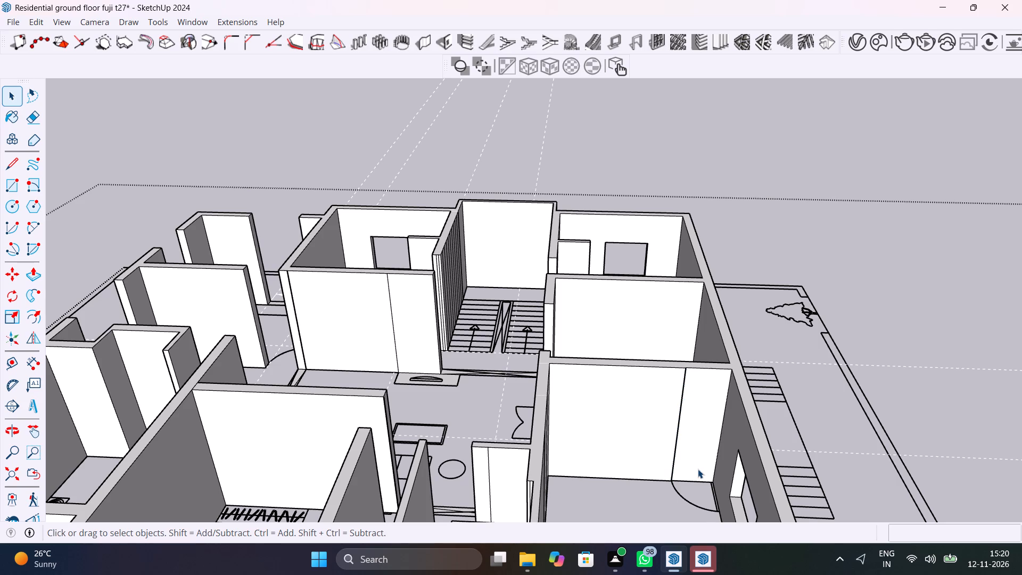
Examine the joint at the foot of the partition wall where the vertical edge meets the door swing arc.
{"action": "scroll", "coordinate": [698, 469], "scroll_direction": "up", "scroll_amount": 9}
{"action": "middle_click_drag", "start_coordinate": [708, 491], "coordinate": [558, 444], "text": "shift"}
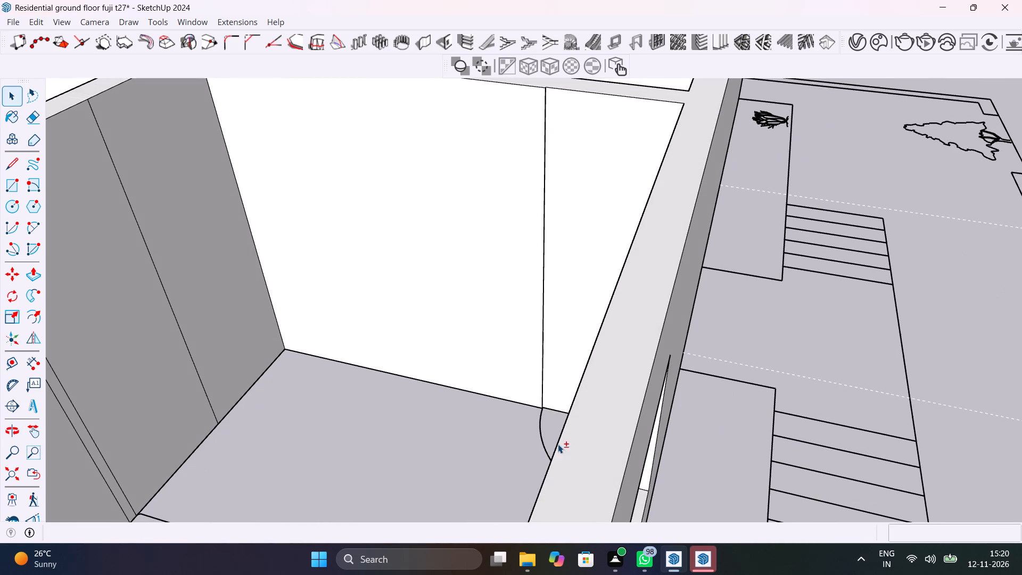
{"action": "scroll", "coordinate": [545, 422], "scroll_direction": "up", "scroll_amount": 20}
{"action": "scroll", "coordinate": [545, 422], "scroll_direction": "up", "scroll_amount": 1}
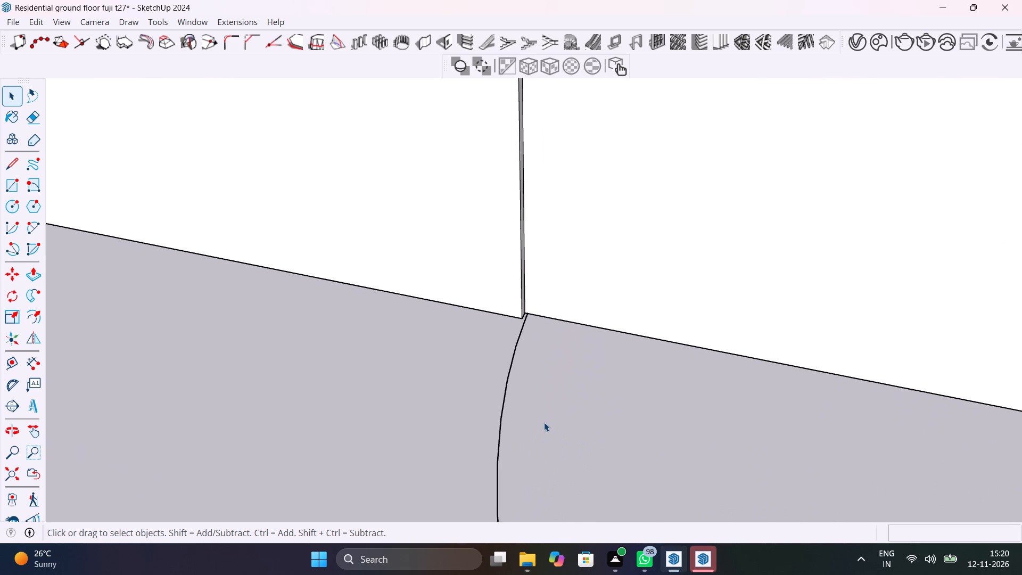
{"action": "middle_click_drag", "start_coordinate": [548, 416], "coordinate": [615, 574]}
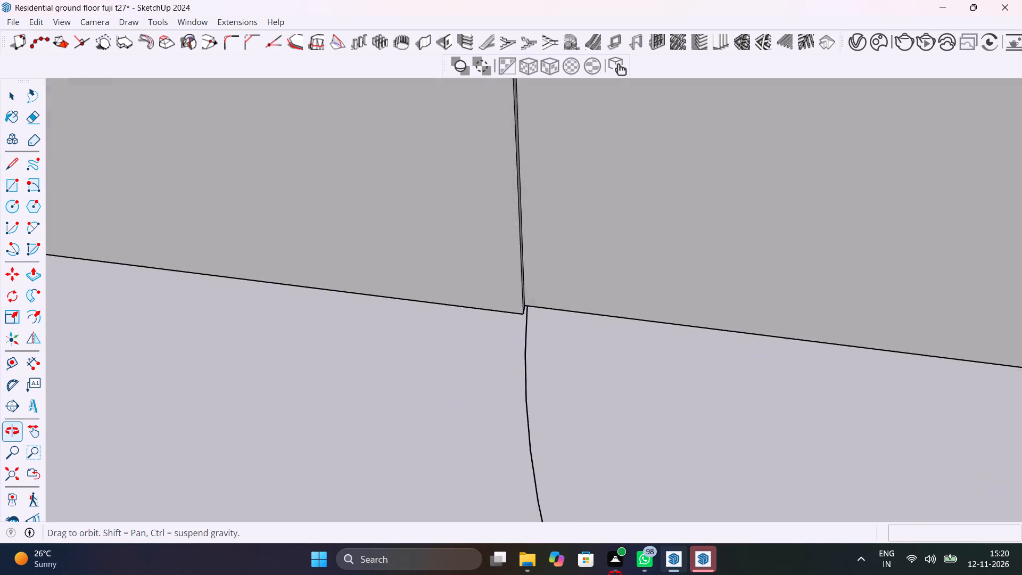
{"action": "middle_click_drag", "start_coordinate": [615, 574], "coordinate": [679, 453]}
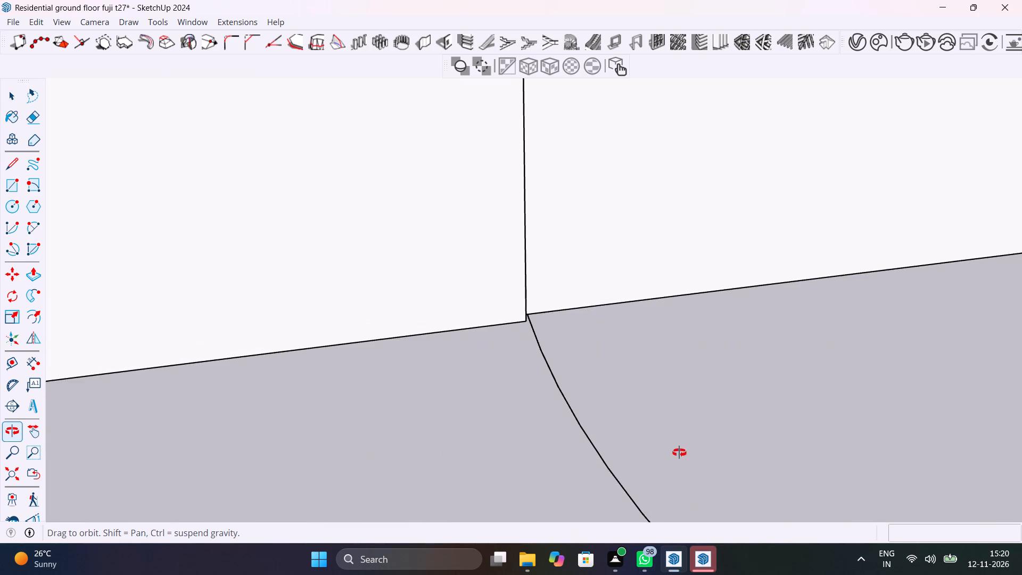
{"action": "middle_click_drag", "start_coordinate": [679, 453], "coordinate": [593, 353]}
{"action": "scroll", "coordinate": [593, 353], "scroll_direction": "down", "scroll_amount": 19}
{"action": "middle_click_drag", "start_coordinate": [596, 354], "coordinate": [650, 483]}
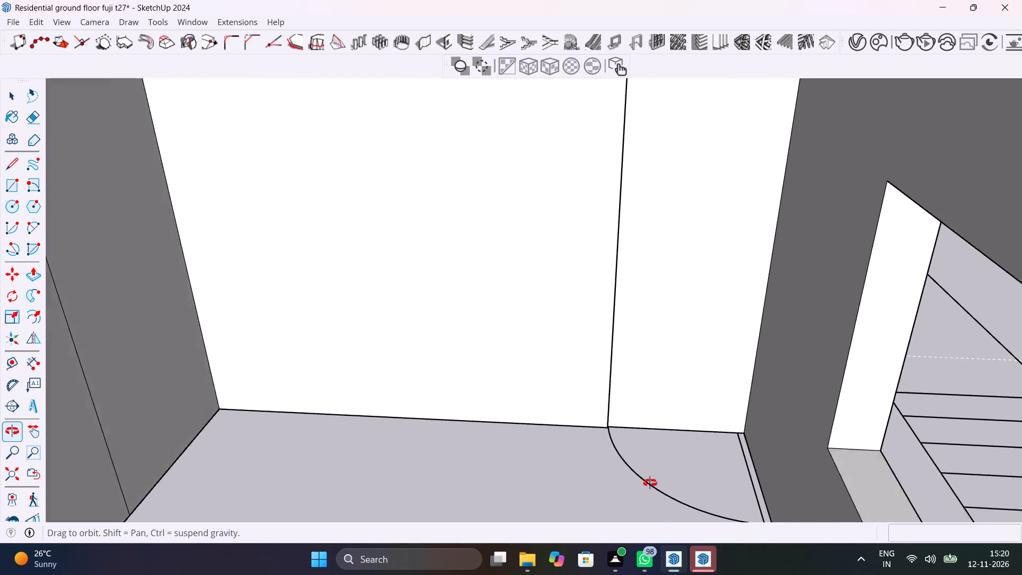
{"action": "middle_click_drag", "start_coordinate": [650, 483], "coordinate": [666, 524]}
{"action": "scroll", "coordinate": [608, 374], "scroll_direction": "down", "scroll_amount": 7}
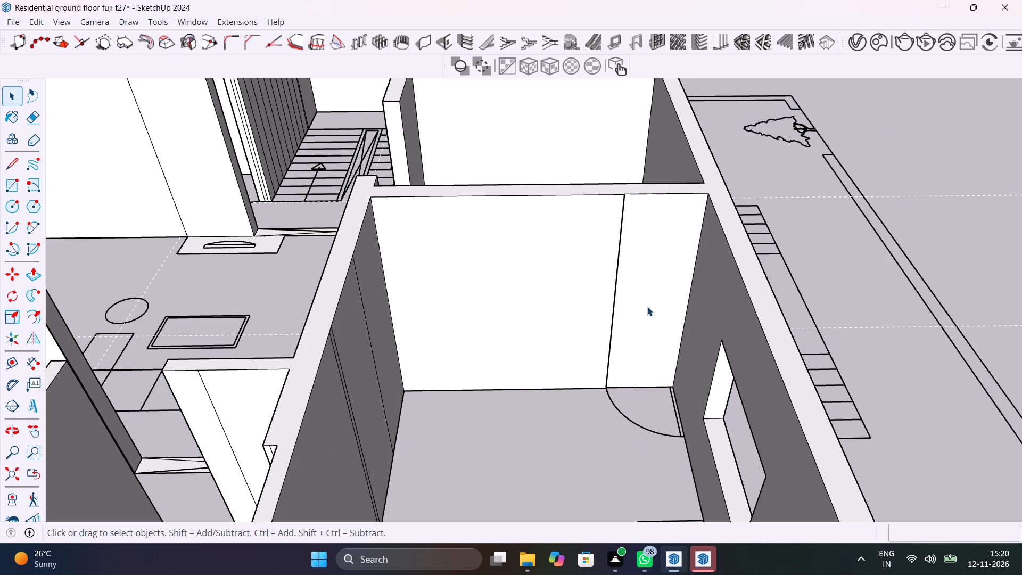
Erase the stray vertical lines on the inner wall behind the L-shaped sofa in the front corner room.
{"action": "middle_click_drag", "start_coordinate": [647, 306], "coordinate": [410, 378]}
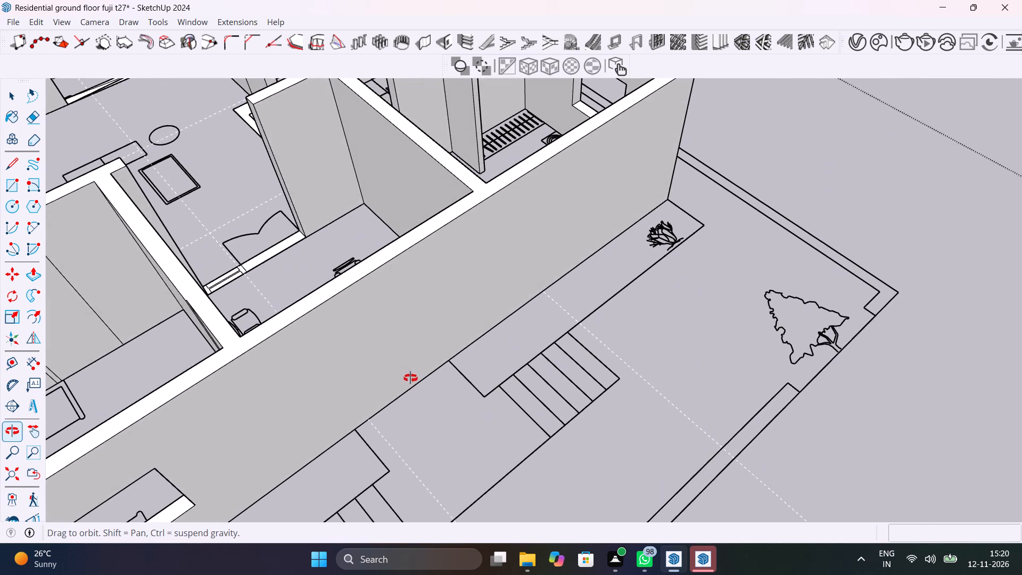
{"action": "middle_click_drag", "start_coordinate": [410, 378], "coordinate": [620, 339]}
{"action": "middle_click_drag", "start_coordinate": [490, 259], "coordinate": [518, 289], "text": "shift"}
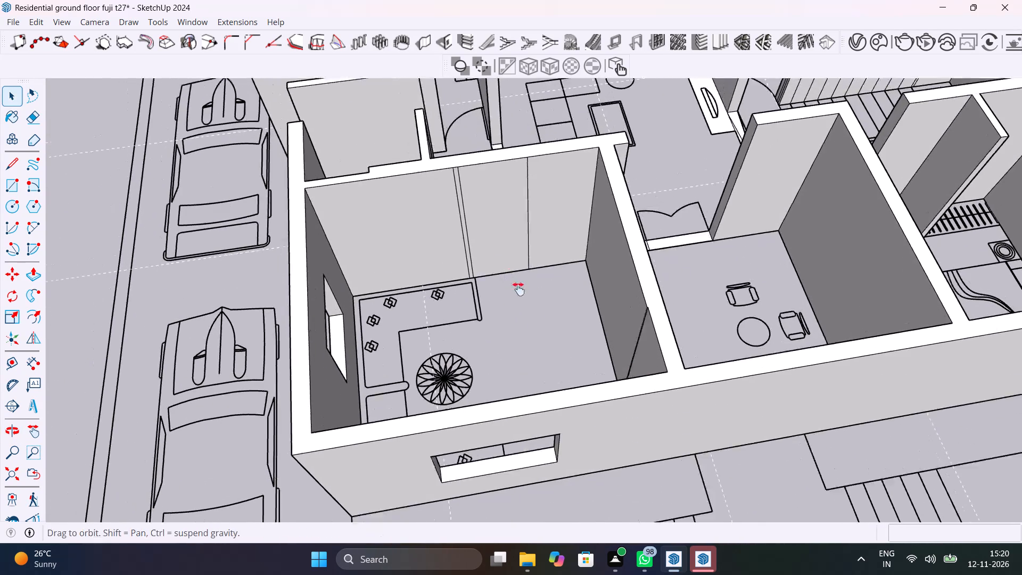
{"action": "middle_click_drag", "start_coordinate": [518, 289], "coordinate": [543, 350], "text": "shift"}
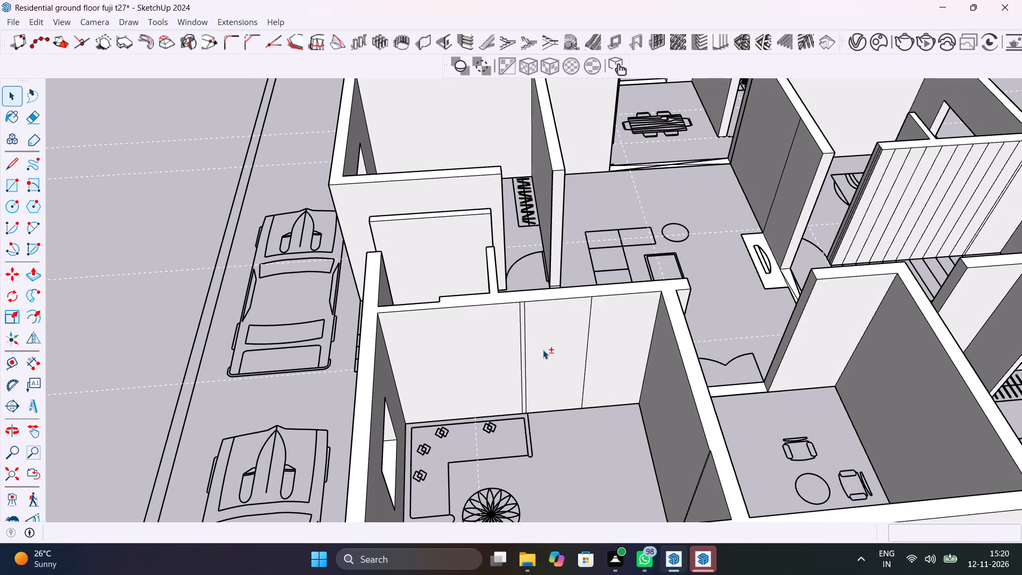
{"action": "key", "text": "e"}
{"action": "left_click_drag", "start_coordinate": [542, 341], "coordinate": [508, 354]}
{"action": "left_click_drag", "start_coordinate": [599, 333], "coordinate": [579, 342]}
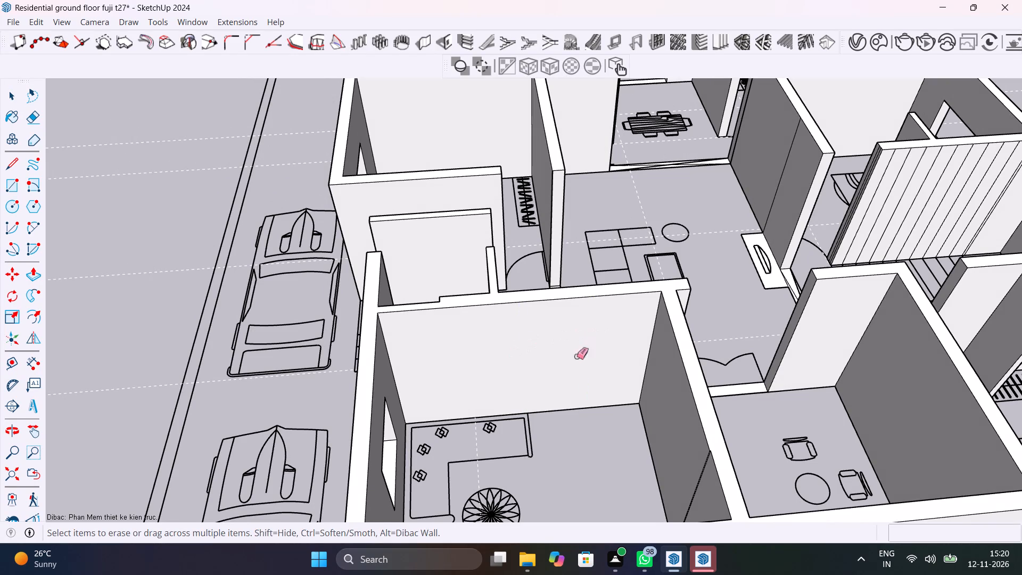
{"action": "key", "text": "space"}
Save the model.
{"action": "key", "text": "ctrl+s"}
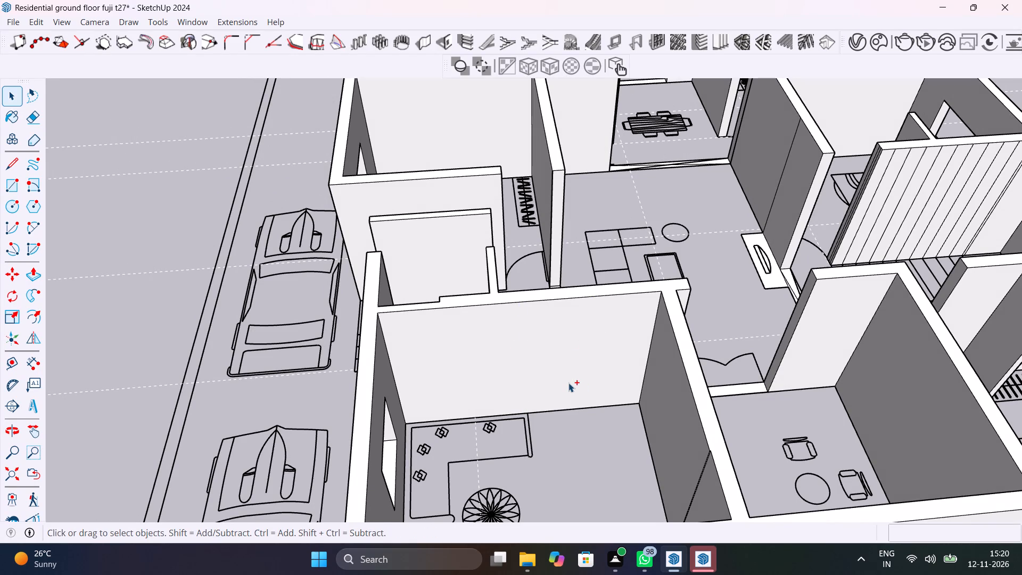
Erase the two lines running along the threshold face of the narrow opening beside the front entrance steps.
{"action": "middle_click_drag", "start_coordinate": [471, 317], "coordinate": [560, 448]}
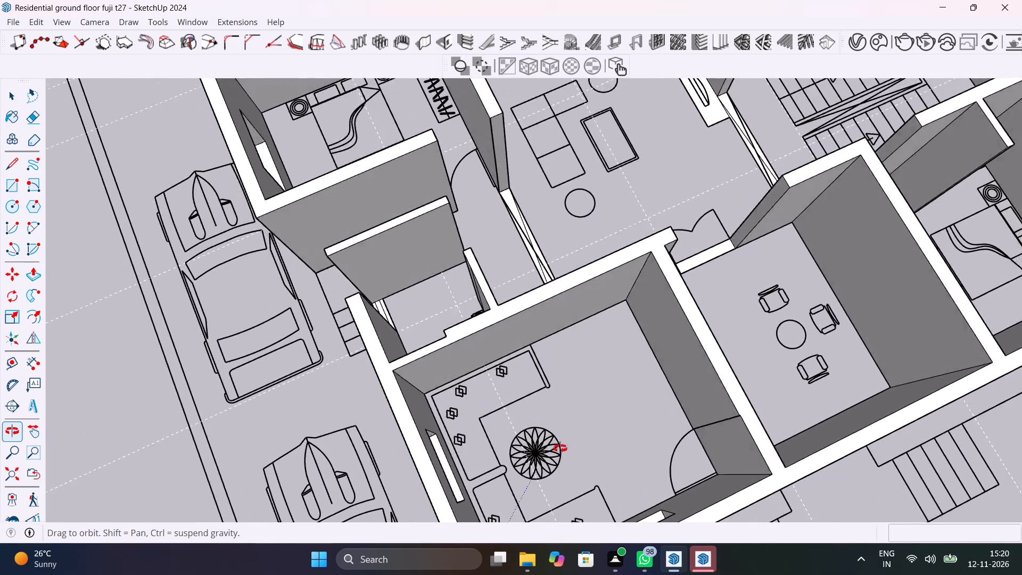
{"action": "middle_click_drag", "start_coordinate": [560, 448], "coordinate": [757, 388]}
{"action": "scroll", "coordinate": [402, 466], "scroll_direction": "up", "scroll_amount": 9}
{"action": "middle_click_drag", "start_coordinate": [402, 465], "coordinate": [724, 338], "text": "shift"}
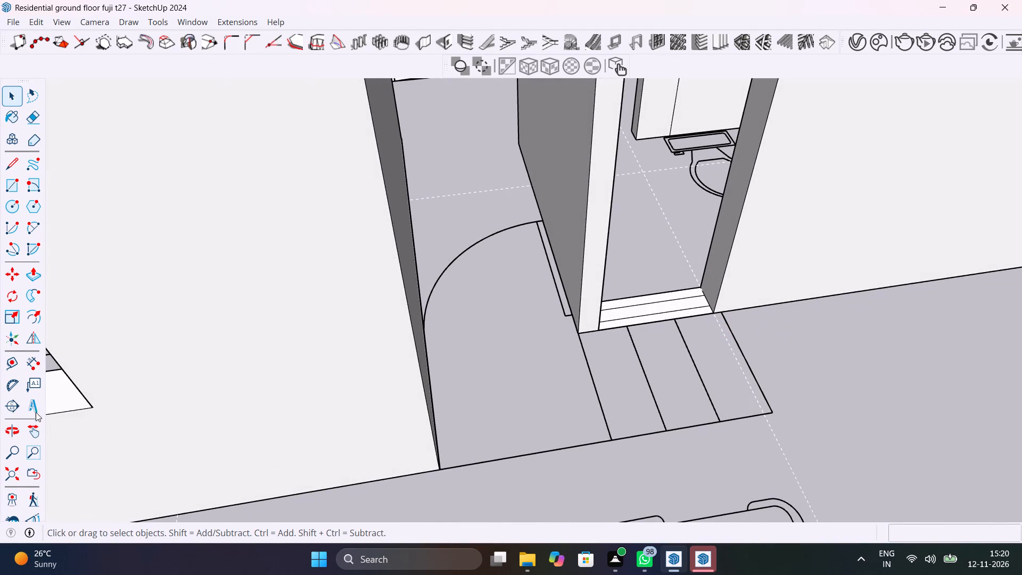
{"action": "scroll", "coordinate": [670, 315], "scroll_direction": "up", "scroll_amount": 6}
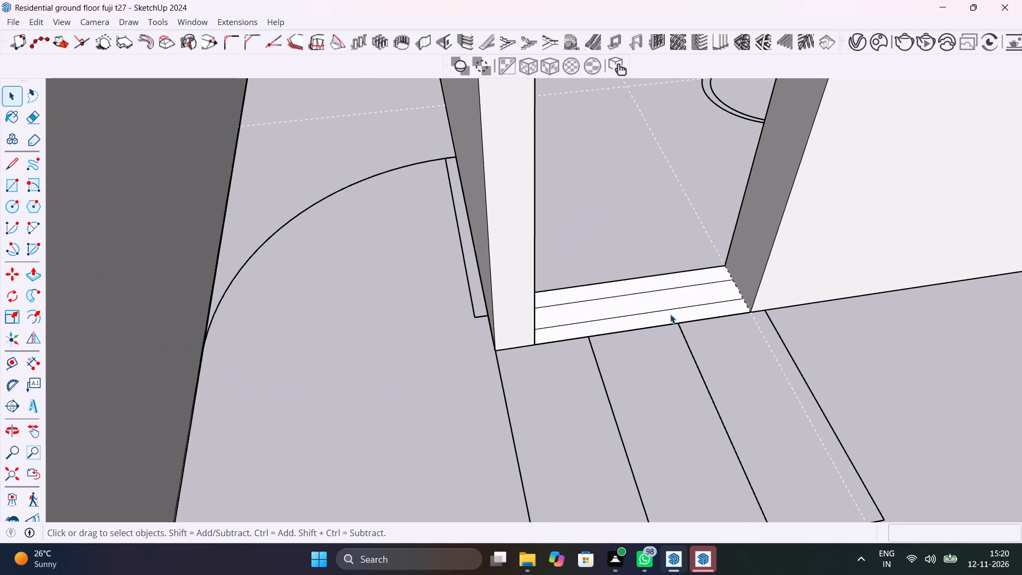
{"action": "key", "text": "e"}
{"action": "scroll", "coordinate": [671, 312], "scroll_direction": "up", "scroll_amount": 5}
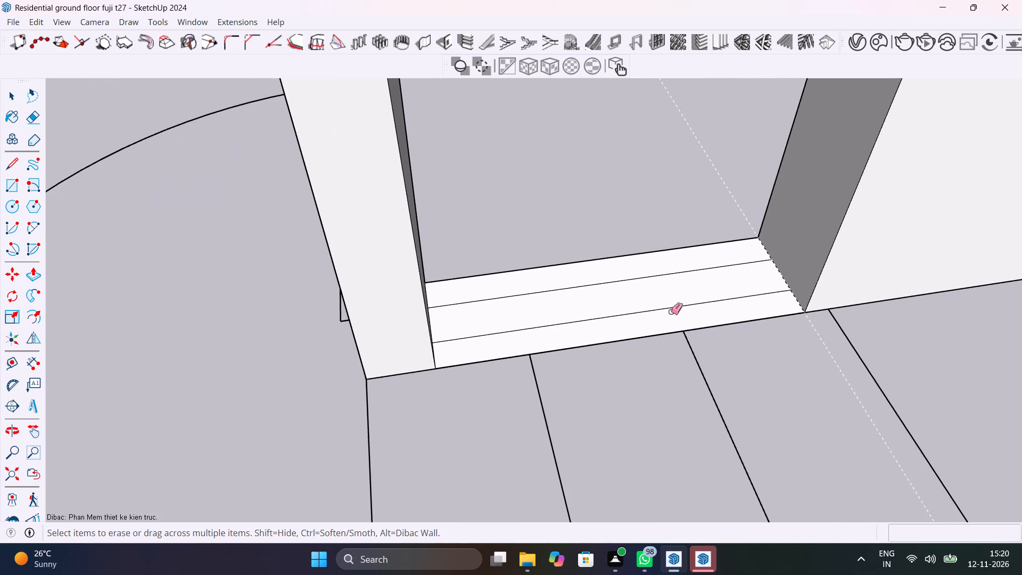
{"action": "left_click_drag", "start_coordinate": [671, 311], "coordinate": [668, 269]}
{"action": "key", "text": "space"}
Push/Pull the threshold face of the narrow opening beside the entrance steps up by 7'.
{"action": "left_click", "coordinate": [678, 292]}
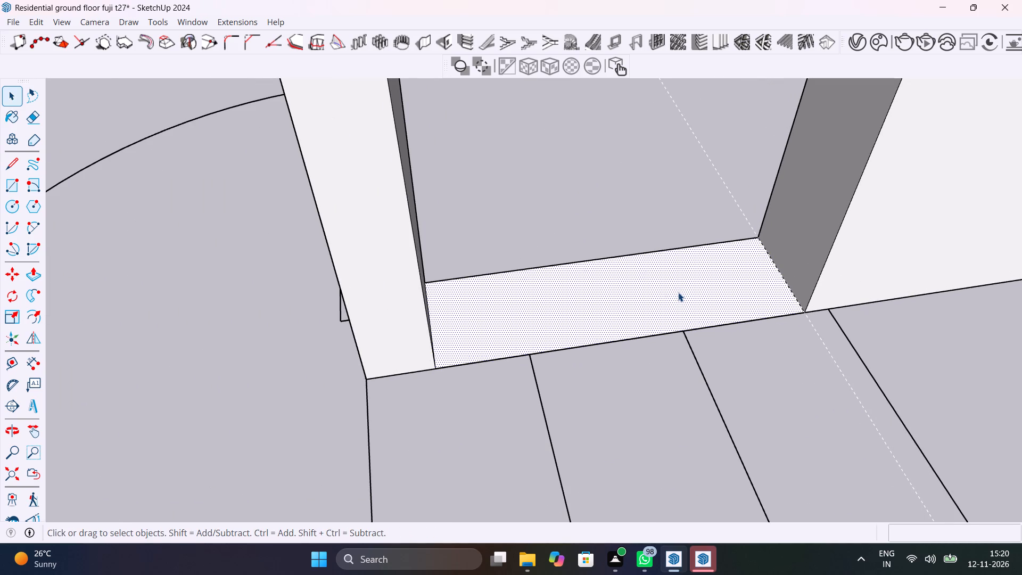
{"action": "key", "text": "p"}
{"action": "left_click", "coordinate": [678, 292]}
{"action": "scroll", "coordinate": [681, 241], "scroll_direction": "down", "scroll_amount": 8}
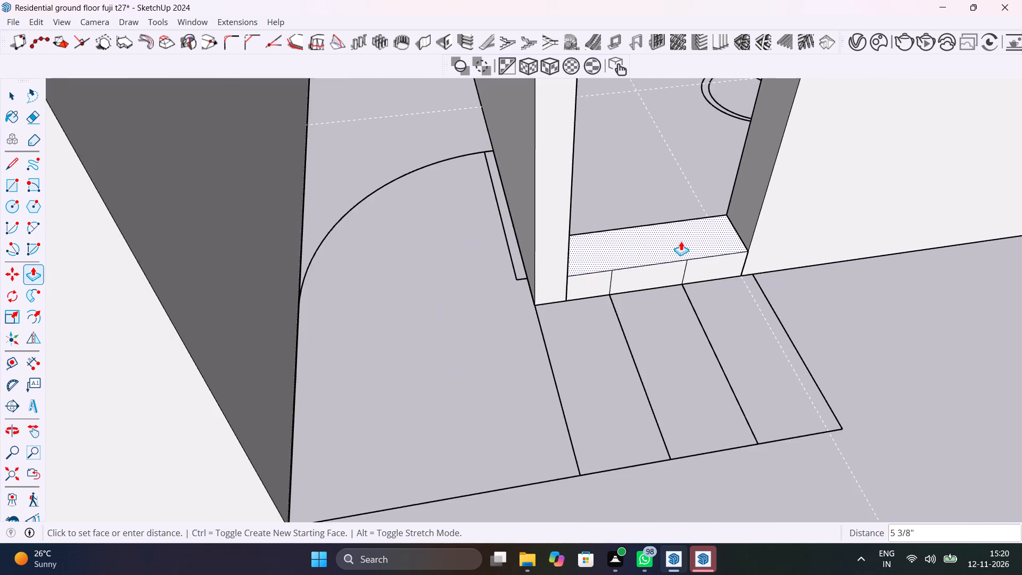
{"action": "scroll", "coordinate": [681, 241], "scroll_direction": "down", "scroll_amount": 5}
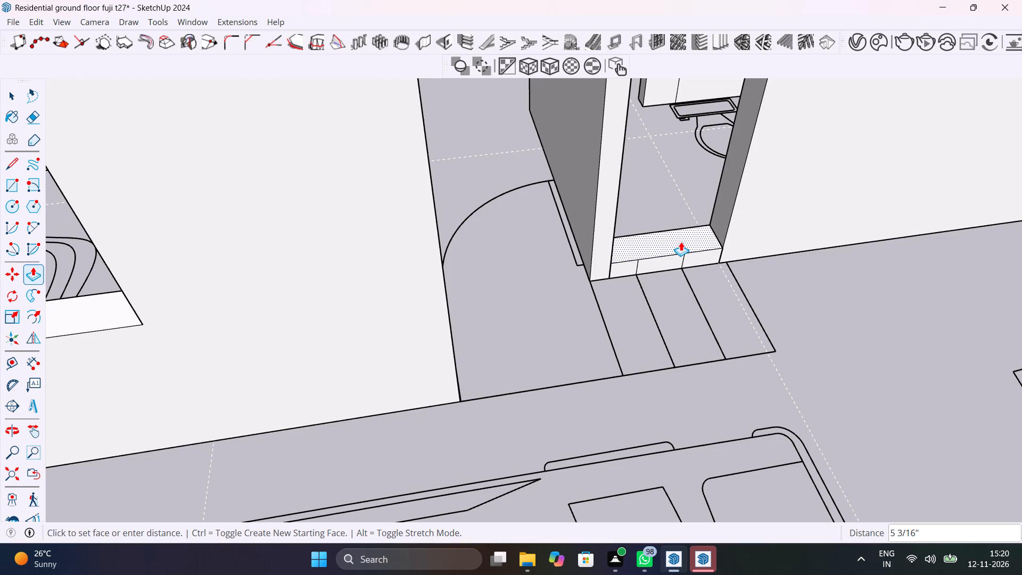
{"action": "type", "text": "7'"}
{"action": "key", "text": "Return"}
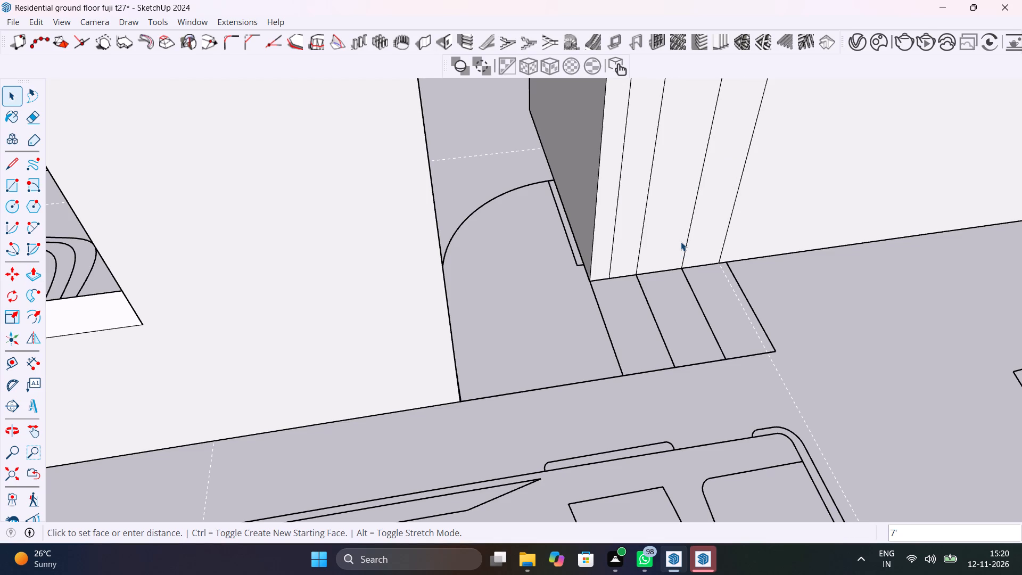
Erase the stray vertical lines on the front face of the raised infill wall, merging it with the adjoining wall end.
{"action": "scroll", "coordinate": [561, 253], "scroll_direction": "down", "scroll_amount": 13}
{"action": "middle_click_drag", "start_coordinate": [587, 280], "coordinate": [610, 404], "text": "shift"}
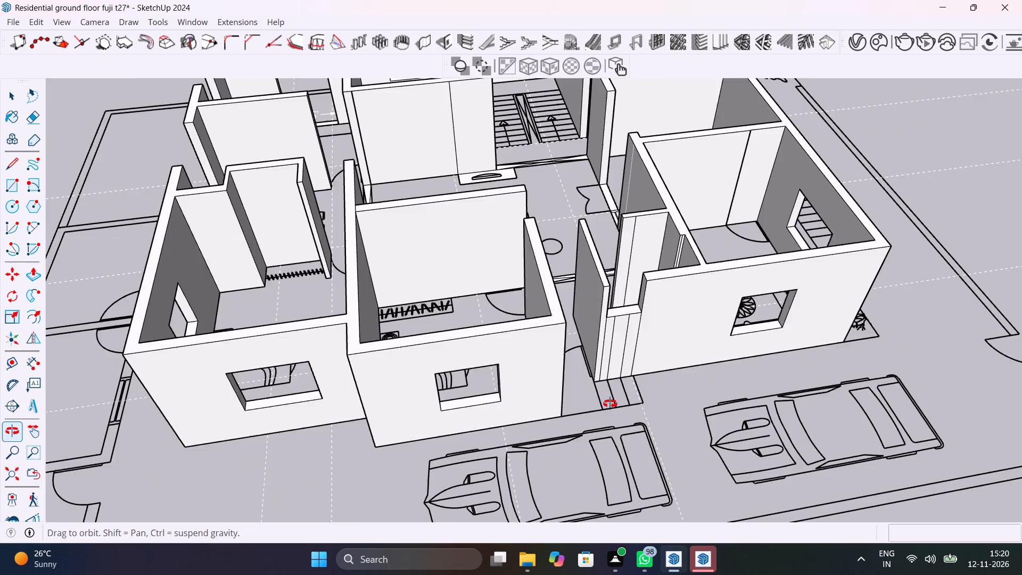
{"action": "middle_click_drag", "start_coordinate": [610, 404], "coordinate": [566, 374], "text": "shift"}
{"action": "scroll", "coordinate": [595, 282], "scroll_direction": "up", "scroll_amount": 11}
{"action": "middle_click_drag", "start_coordinate": [548, 340], "coordinate": [547, 338]}
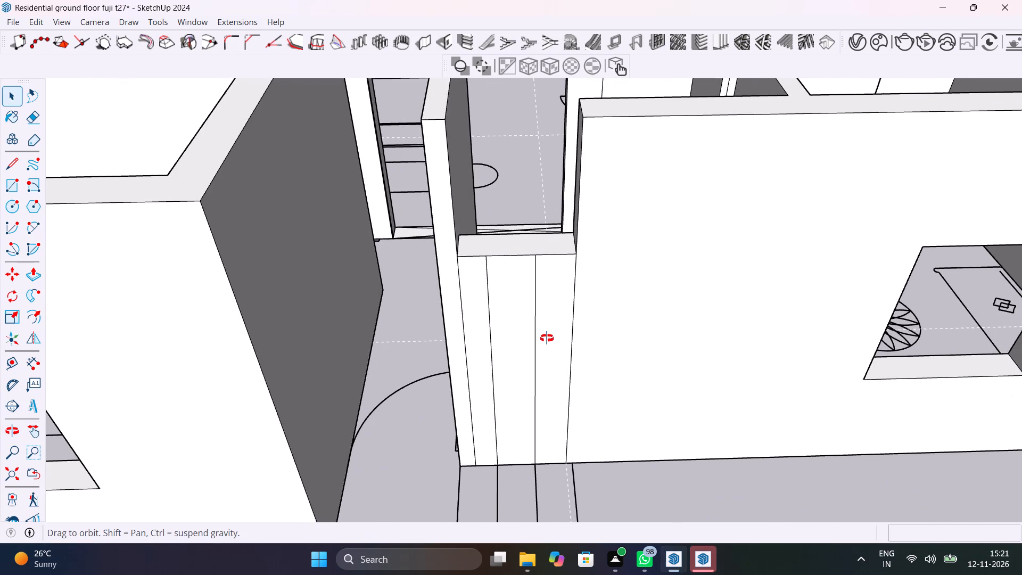
{"action": "middle_click_drag", "start_coordinate": [547, 338], "coordinate": [535, 283]}
{"action": "key", "text": "e"}
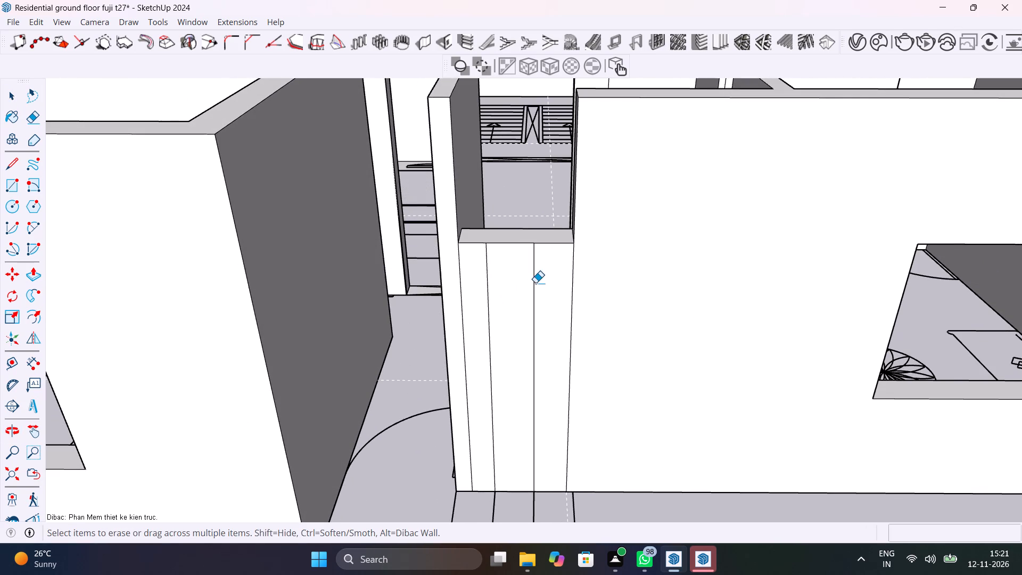
{"action": "left_click_drag", "start_coordinate": [547, 298], "coordinate": [457, 306]}
{"action": "left_click_drag", "start_coordinate": [463, 307], "coordinate": [489, 309]}
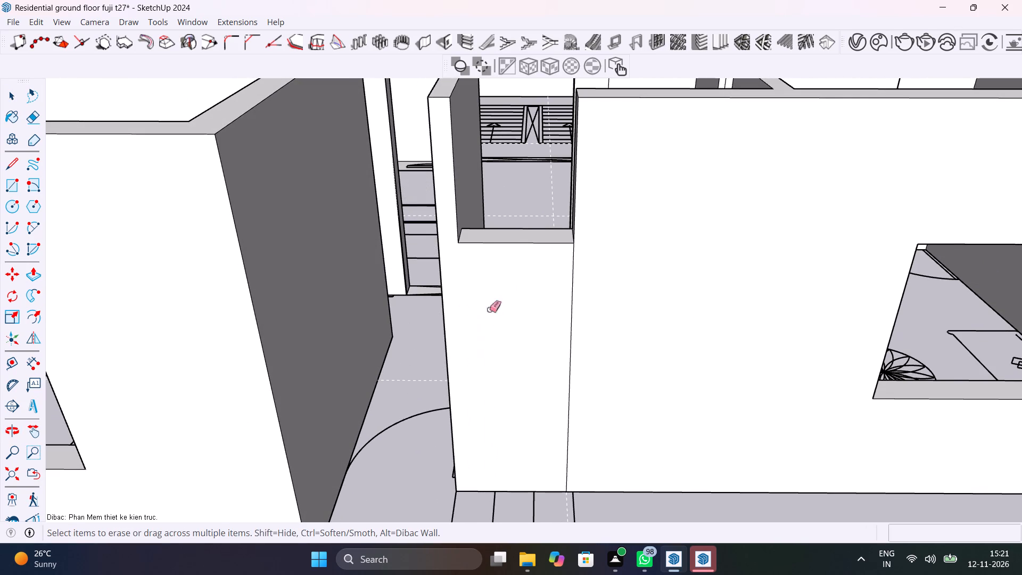
Erase the remaining vertical seam between the infill wall and the long front wall beside the entrance.
{"action": "left_click_drag", "start_coordinate": [489, 309], "coordinate": [585, 313]}
{"action": "key", "text": "space"}
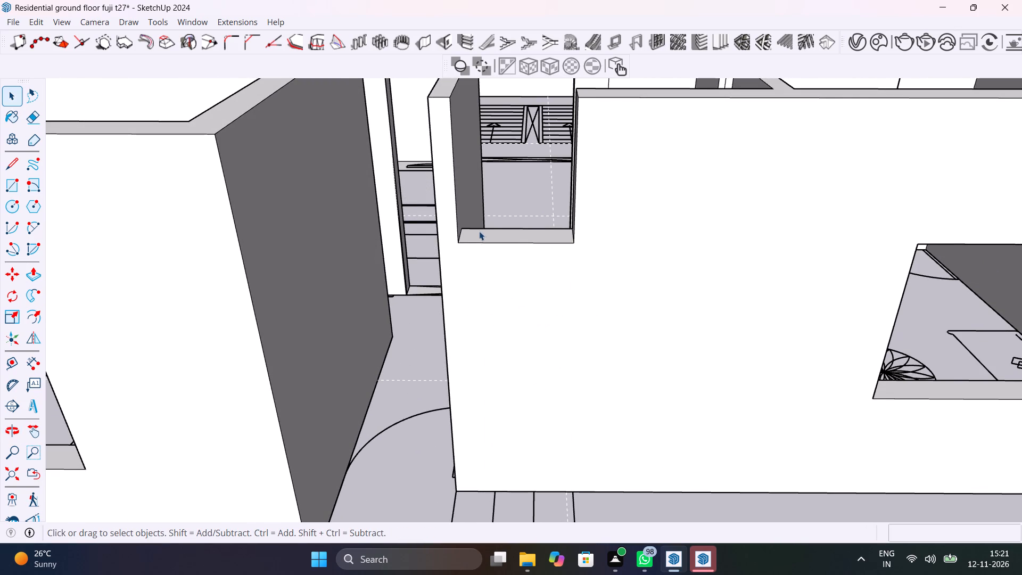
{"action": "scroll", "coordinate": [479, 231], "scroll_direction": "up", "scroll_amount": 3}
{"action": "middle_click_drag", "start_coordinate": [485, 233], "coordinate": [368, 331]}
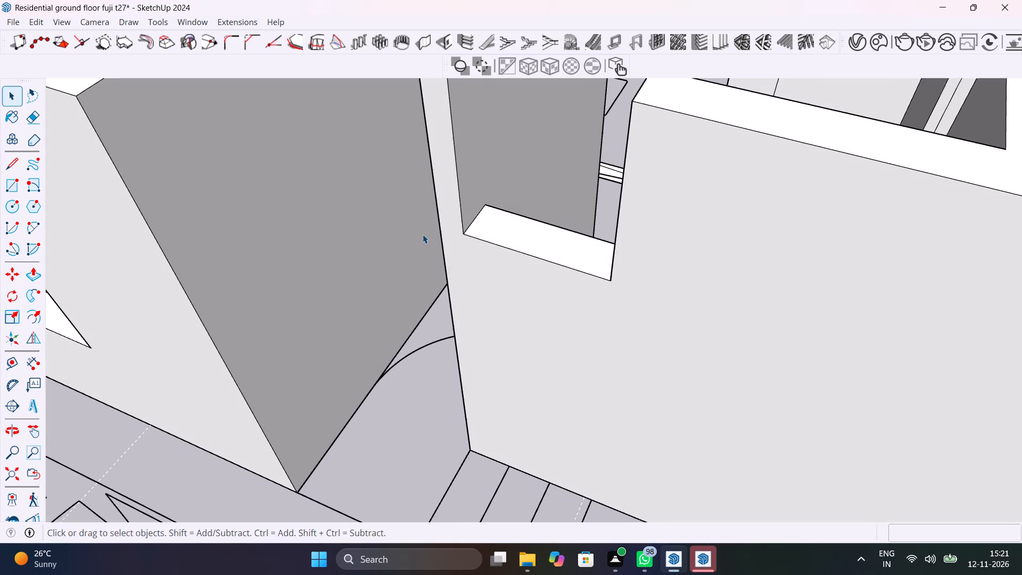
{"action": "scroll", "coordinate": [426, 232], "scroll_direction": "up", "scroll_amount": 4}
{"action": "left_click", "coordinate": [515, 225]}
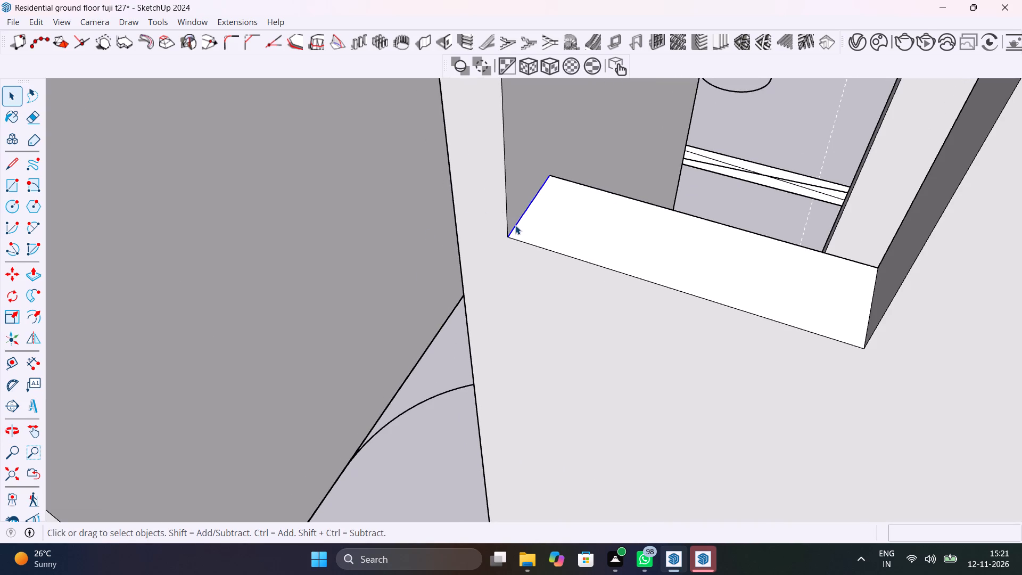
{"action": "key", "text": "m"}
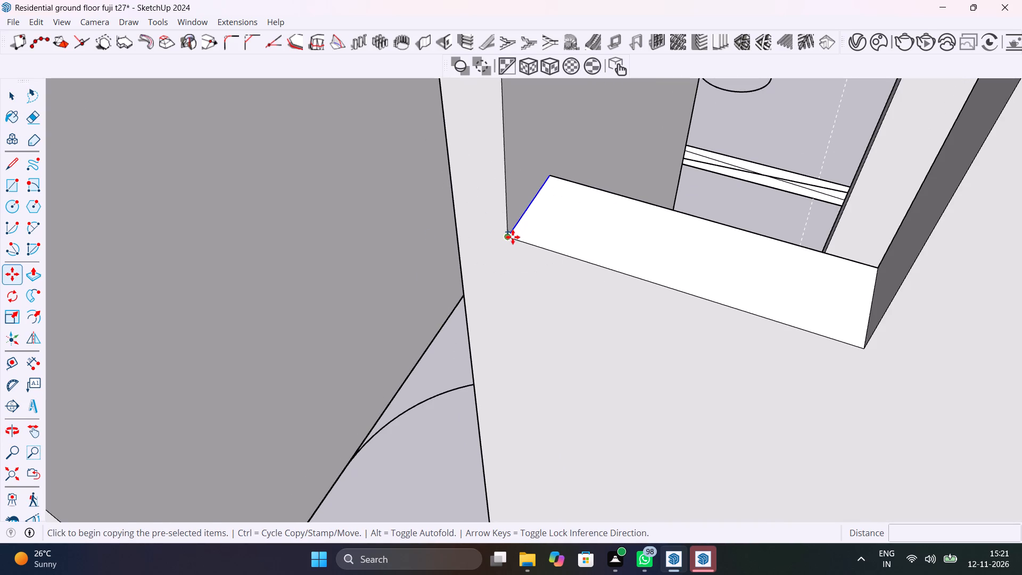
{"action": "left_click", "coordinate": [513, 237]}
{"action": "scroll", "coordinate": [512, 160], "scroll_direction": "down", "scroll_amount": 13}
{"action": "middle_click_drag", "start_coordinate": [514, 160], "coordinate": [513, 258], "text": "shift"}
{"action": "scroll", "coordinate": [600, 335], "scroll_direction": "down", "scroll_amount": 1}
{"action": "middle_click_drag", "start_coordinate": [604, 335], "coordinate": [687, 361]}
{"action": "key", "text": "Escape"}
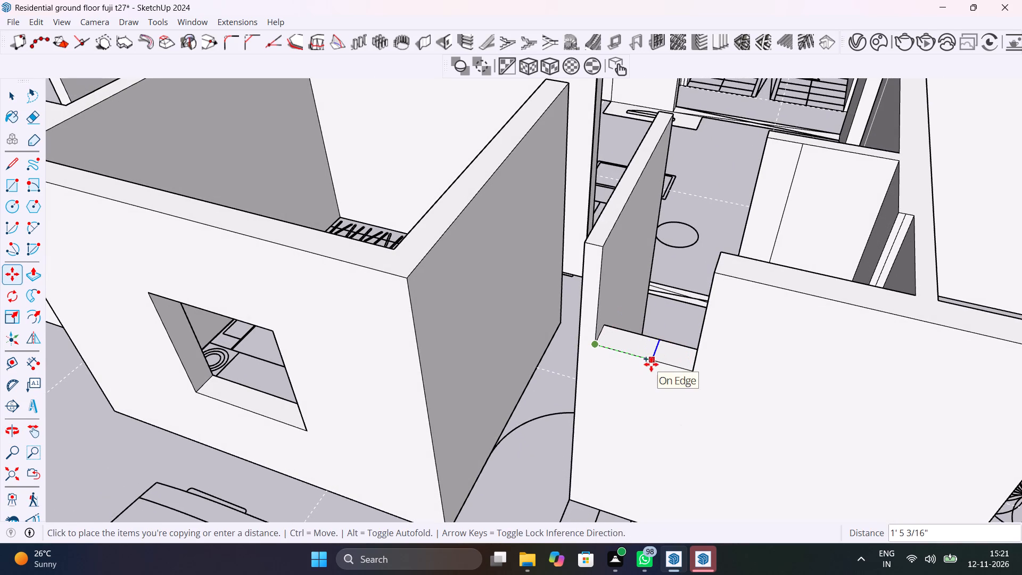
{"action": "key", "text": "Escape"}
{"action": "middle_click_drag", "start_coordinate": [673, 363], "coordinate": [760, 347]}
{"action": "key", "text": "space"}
Copy the sill's short end edge, on the long front wall's side of the narrow opening, up the jamb by 1'6".
{"action": "scroll", "coordinate": [700, 334], "scroll_direction": "up", "scroll_amount": 5}
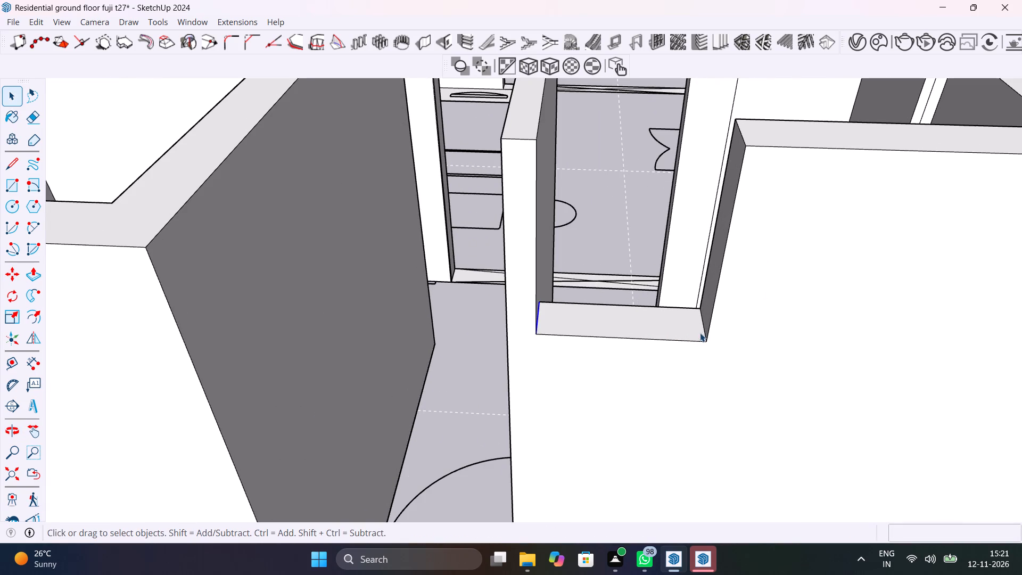
{"action": "left_click", "coordinate": [703, 327]}
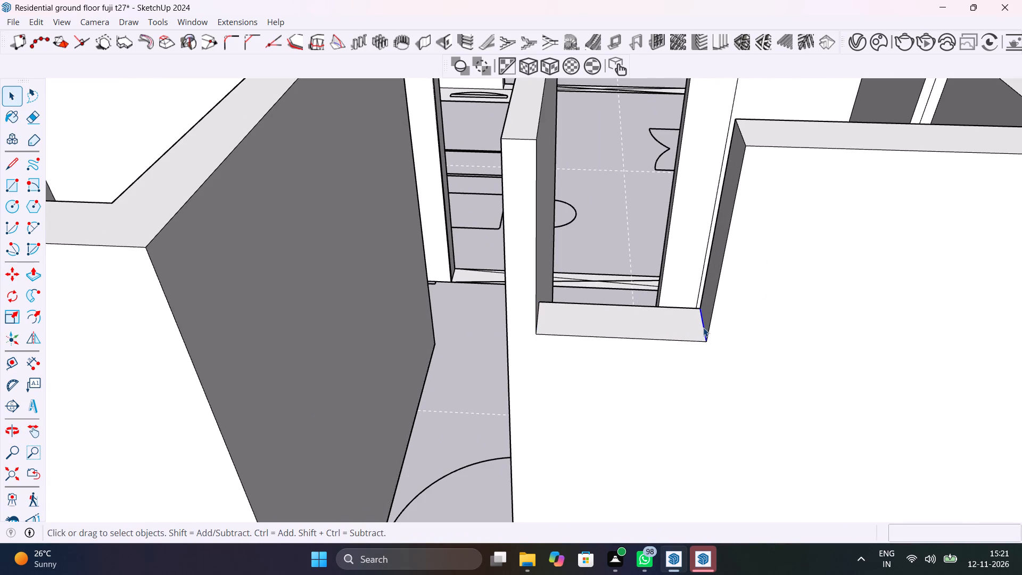
{"action": "key", "text": "m"}
{"action": "left_click", "coordinate": [708, 340]}
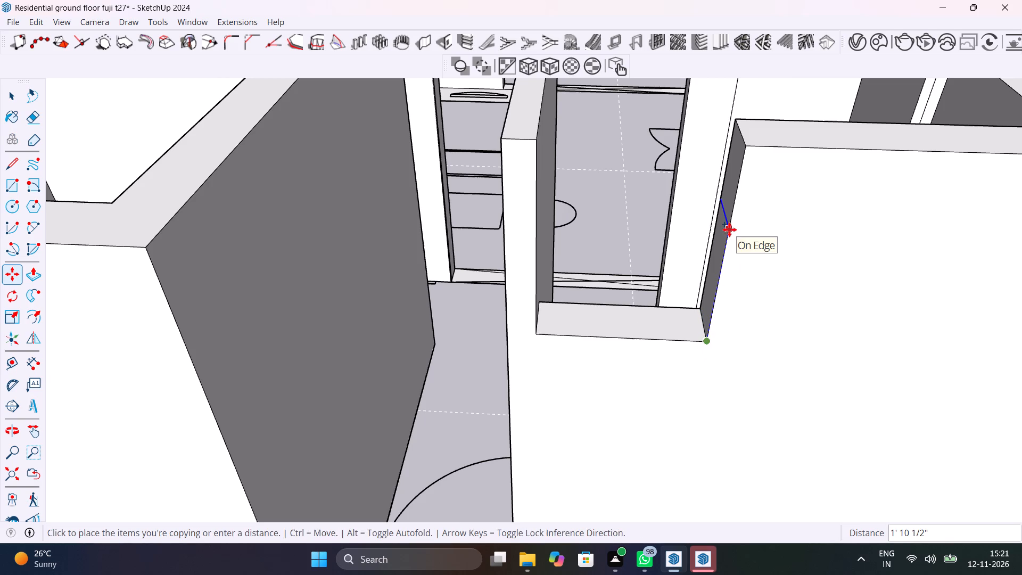
{"action": "type", "text": "1'6\""}
{"action": "key", "text": "Return"}
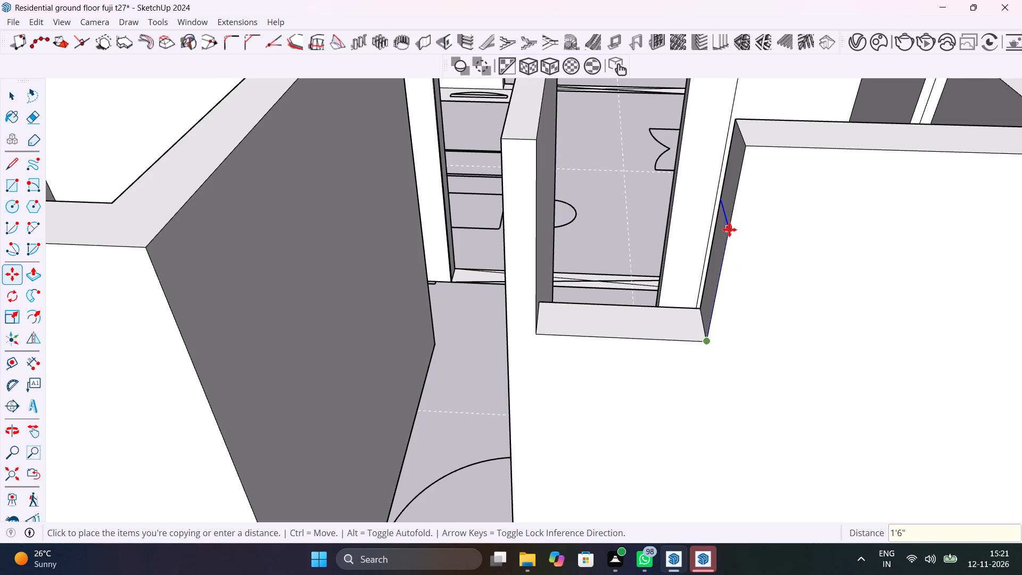
Push/Pull the upper part of the jamb 2'5" across the gap to the opposite wall, closing the wall above the small opening.
{"action": "key", "text": "space"}
{"action": "left_click", "coordinate": [729, 195]}
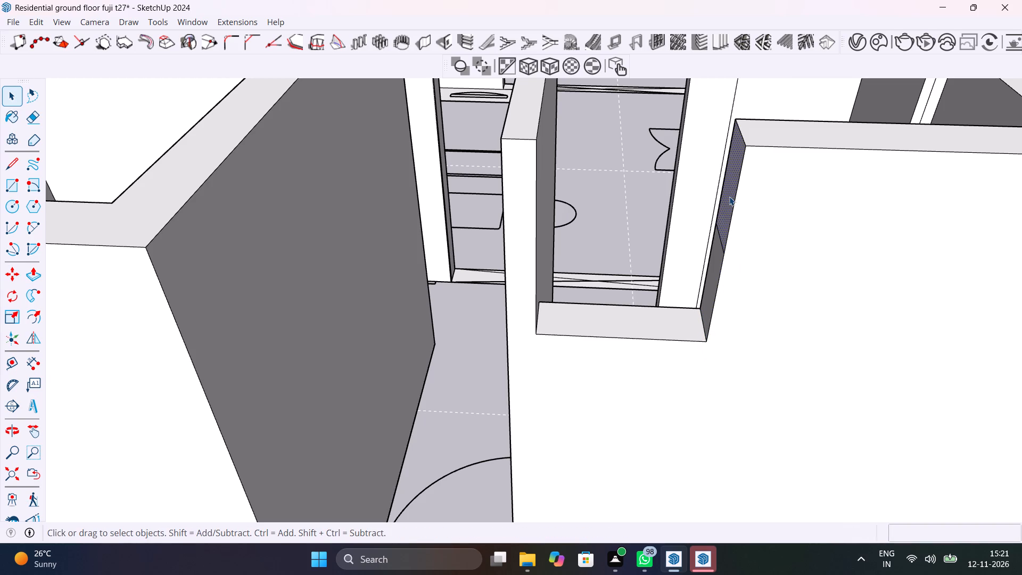
{"action": "key", "text": "p"}
{"action": "left_click", "coordinate": [729, 197]}
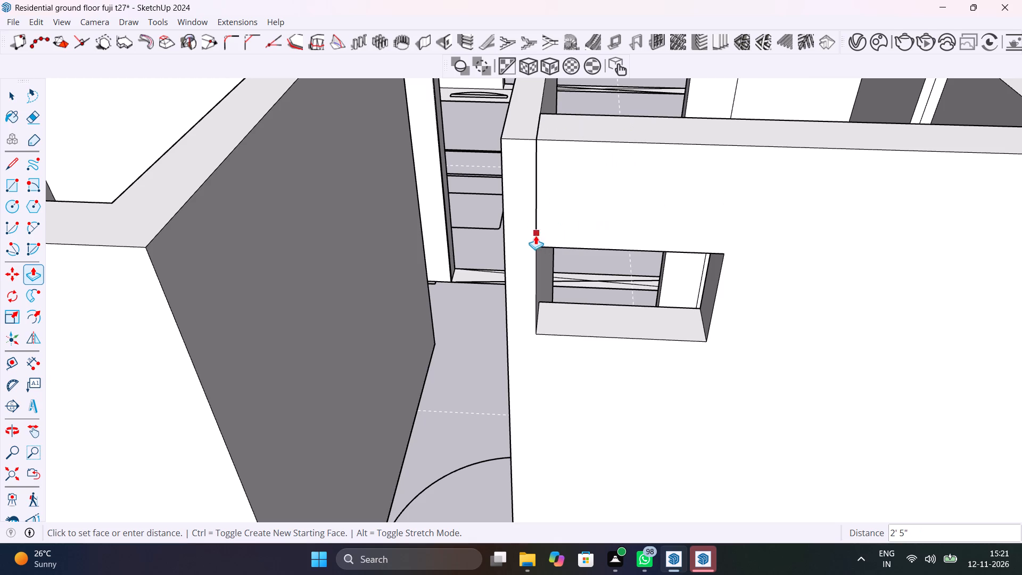
{"action": "left_click", "coordinate": [535, 268]}
{"action": "key", "text": "space"}
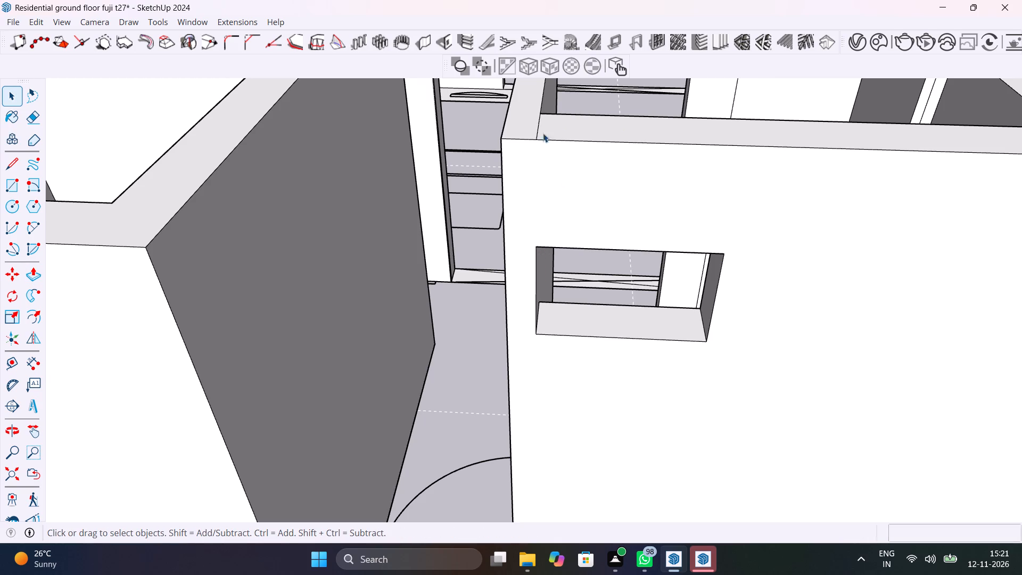
Delete the seam line on the wall top where the new section over the small opening meets the adjoining wall.
{"action": "scroll", "coordinate": [536, 123], "scroll_direction": "up", "scroll_amount": 4}
{"action": "left_click", "coordinate": [538, 130]}
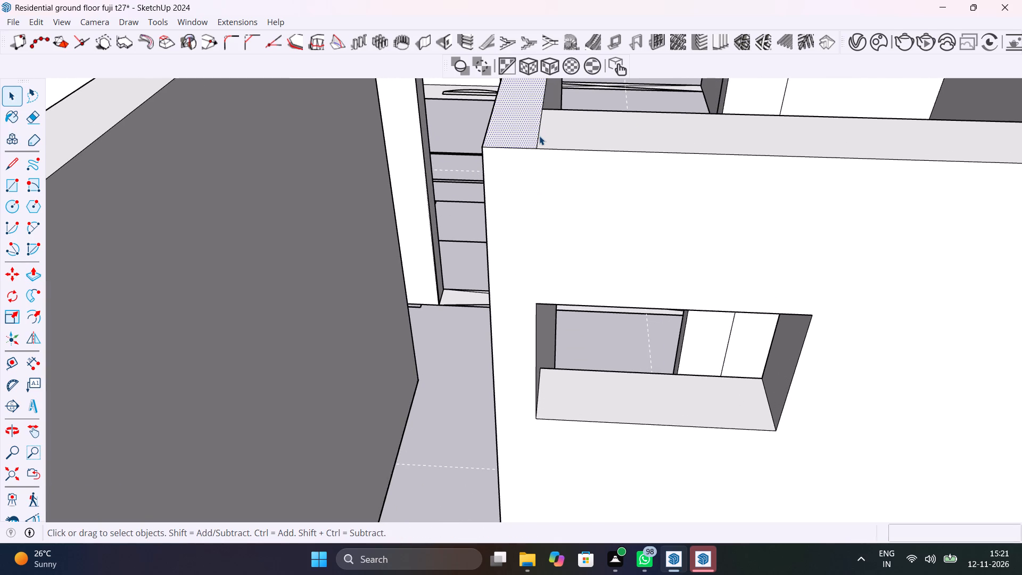
{"action": "left_click", "coordinate": [539, 136]}
{"action": "key", "text": "Delete"}
Delete the two hidden vertical seams on the front face of the middle room's windowed wall, merging it into one face.
{"action": "scroll", "coordinate": [539, 136], "scroll_direction": "down", "scroll_amount": 10}
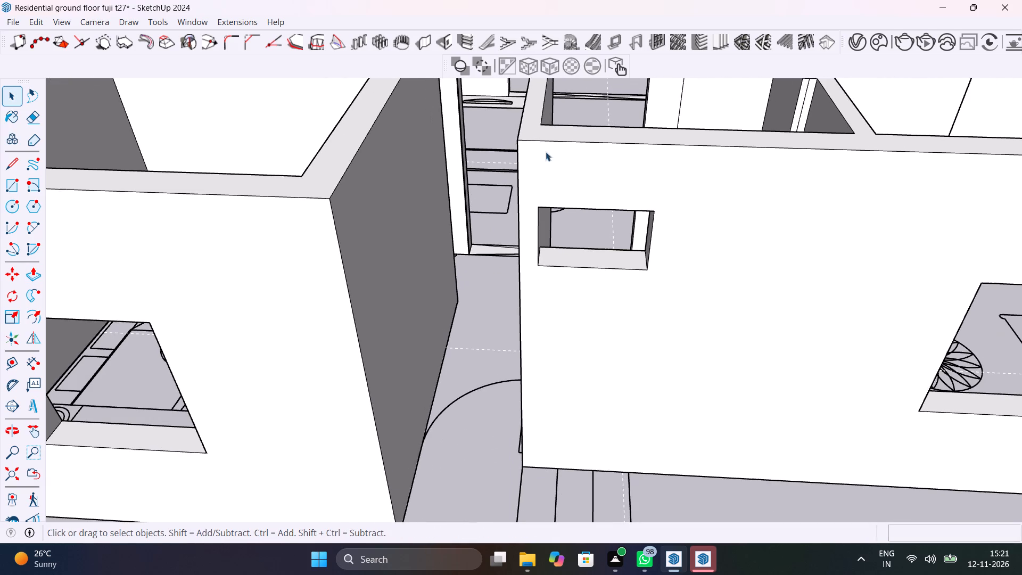
{"action": "left_click", "coordinate": [765, 246]}
{"action": "scroll", "coordinate": [754, 247], "scroll_direction": "down", "scroll_amount": 17}
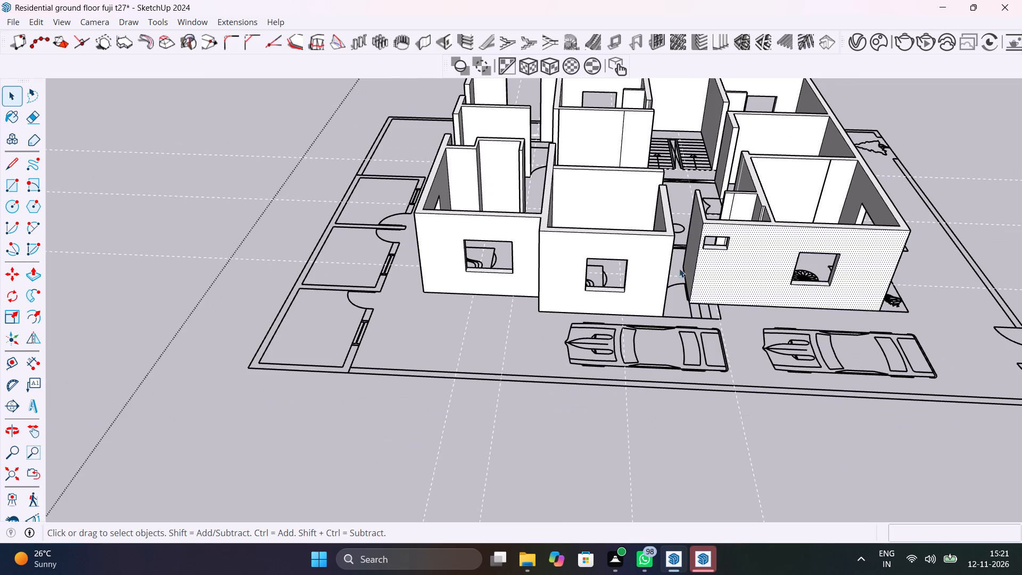
{"action": "left_click", "coordinate": [657, 277]}
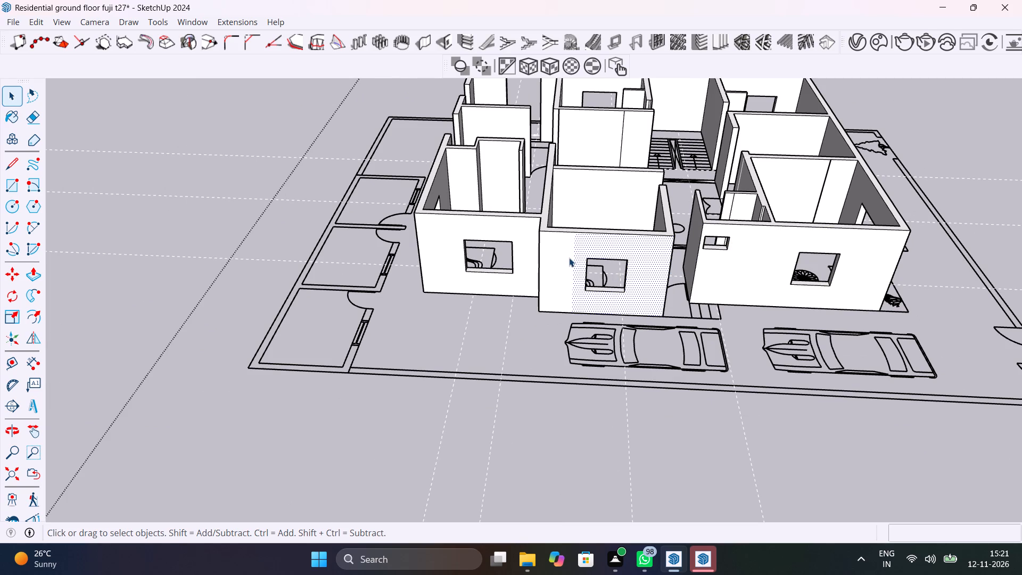
{"action": "double_click", "coordinate": [575, 265]}
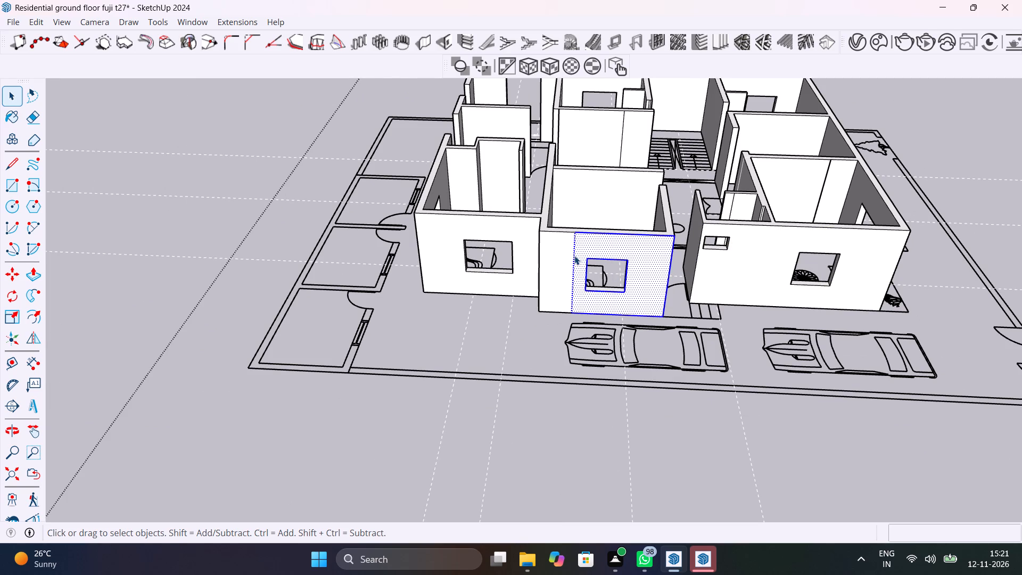
{"action": "left_click", "coordinate": [574, 255]}
{"action": "key", "text": "Delete"}
{"action": "left_click", "coordinate": [574, 254]}
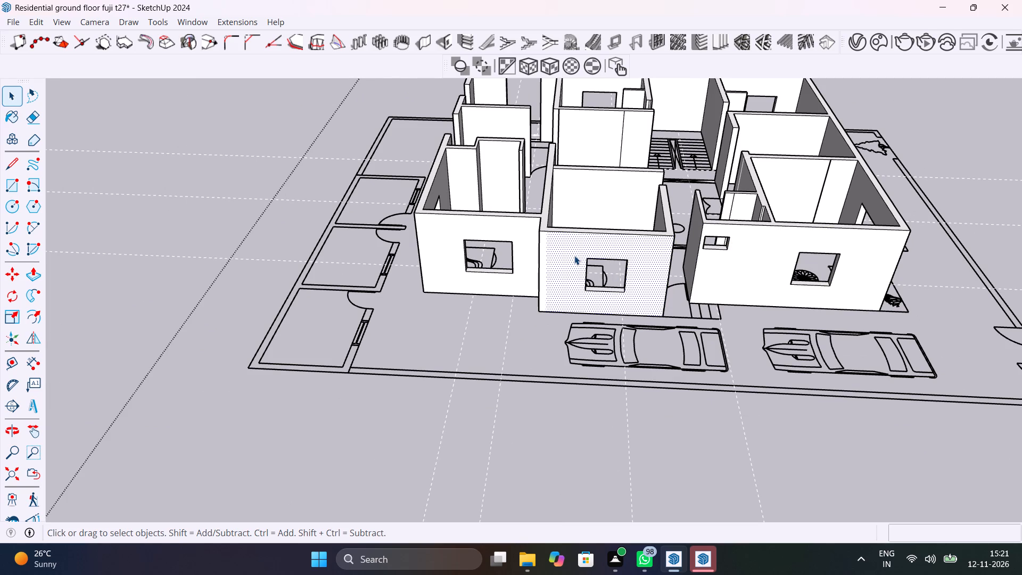
{"action": "double_click", "coordinate": [564, 268]}
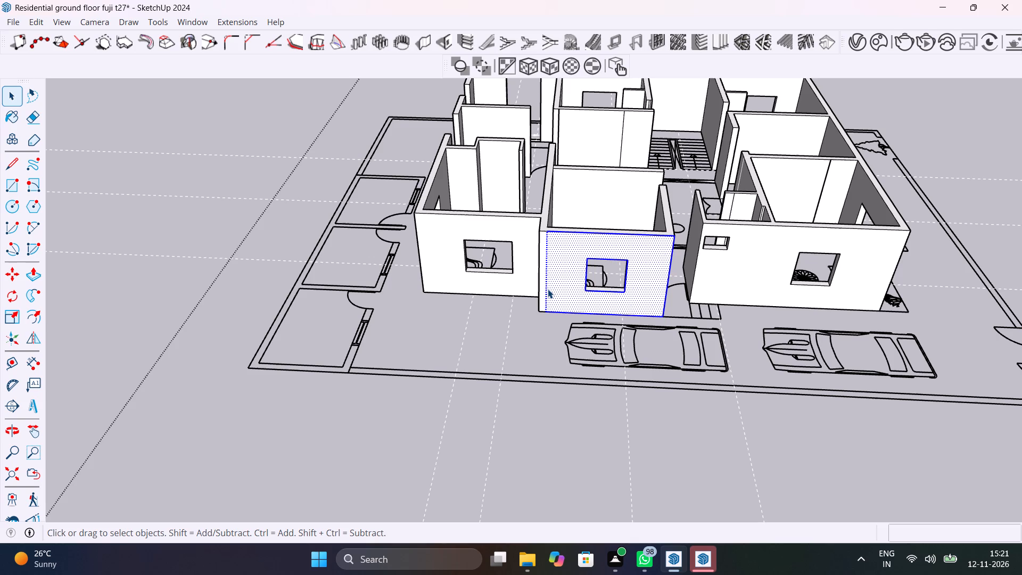
{"action": "left_click", "coordinate": [547, 292]}
{"action": "key", "text": "Delete"}
{"action": "left_click", "coordinate": [543, 286]}
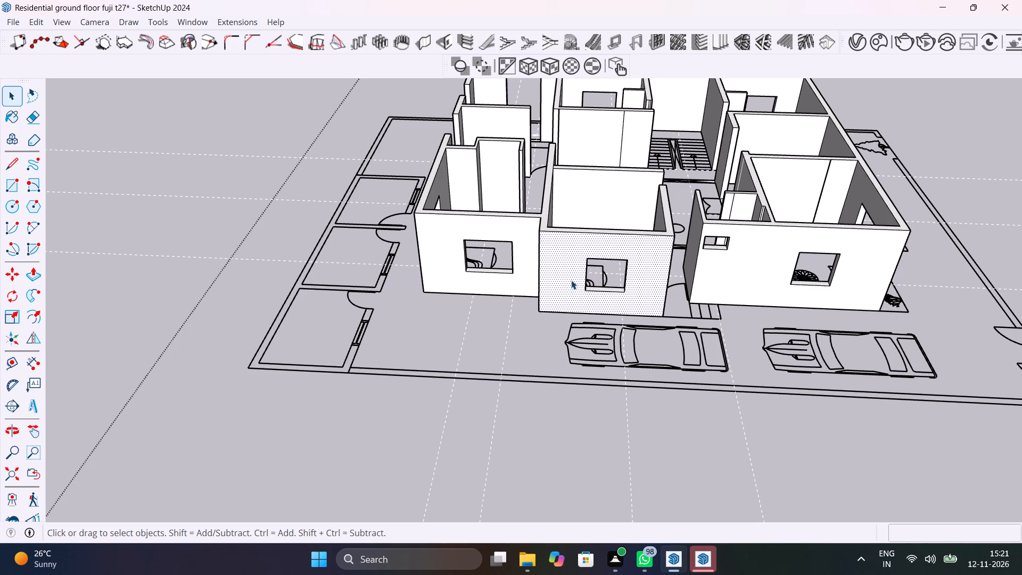
Check the exterior wall faces around the house for leftover seams by selecting them one at a time.
{"action": "middle_click_drag", "start_coordinate": [581, 283], "coordinate": [924, 316]}
{"action": "scroll", "coordinate": [615, 229], "scroll_direction": "up", "scroll_amount": 5}
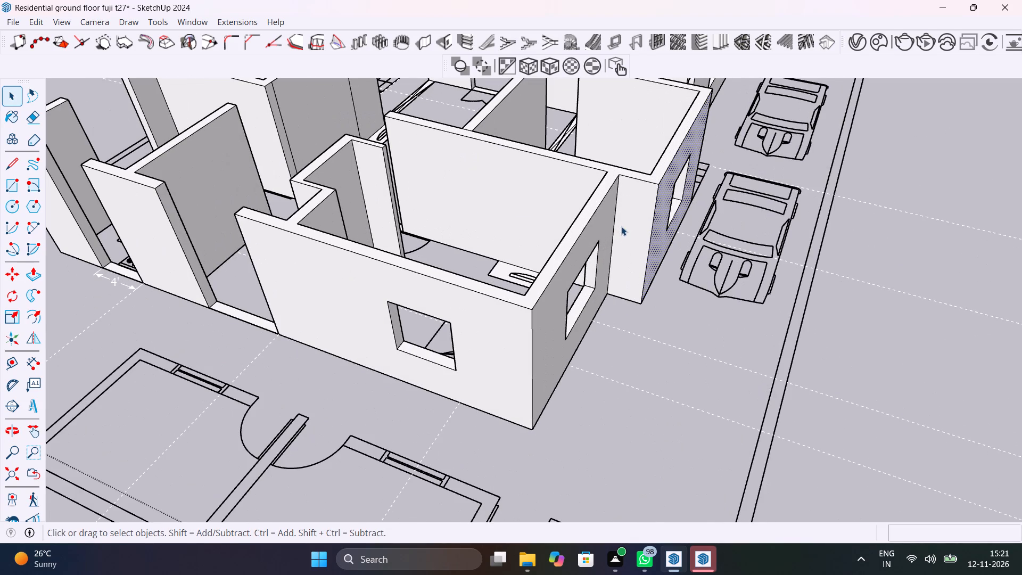
{"action": "left_click_drag", "start_coordinate": [621, 226], "coordinate": [627, 223]}
{"action": "left_click", "coordinate": [632, 224]}
{"action": "left_click", "coordinate": [608, 239]}
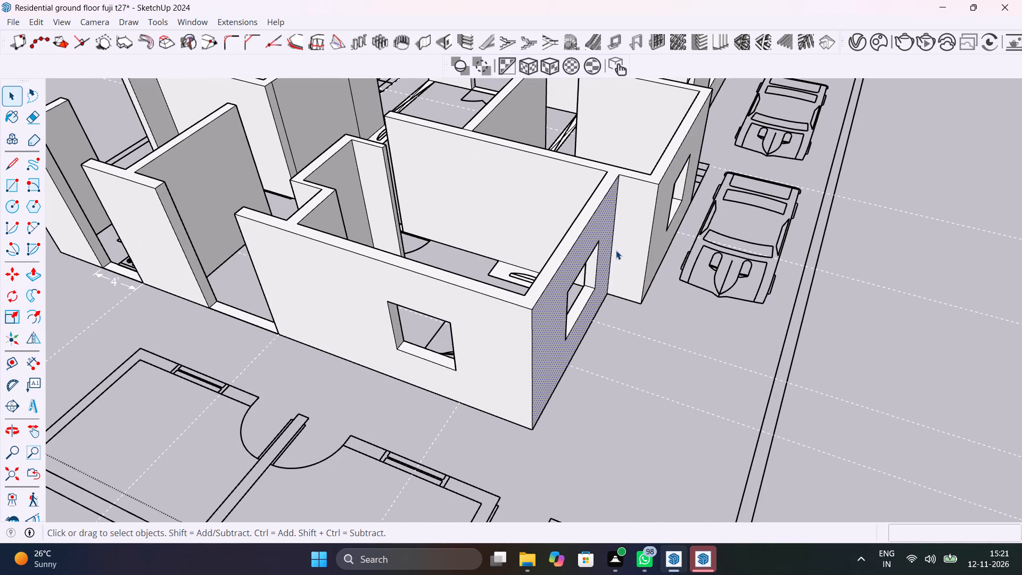
{"action": "left_click", "coordinate": [522, 332]}
{"action": "scroll", "coordinate": [522, 332], "scroll_direction": "down", "scroll_amount": 12}
{"action": "middle_click_drag", "start_coordinate": [449, 314], "coordinate": [497, 295]}
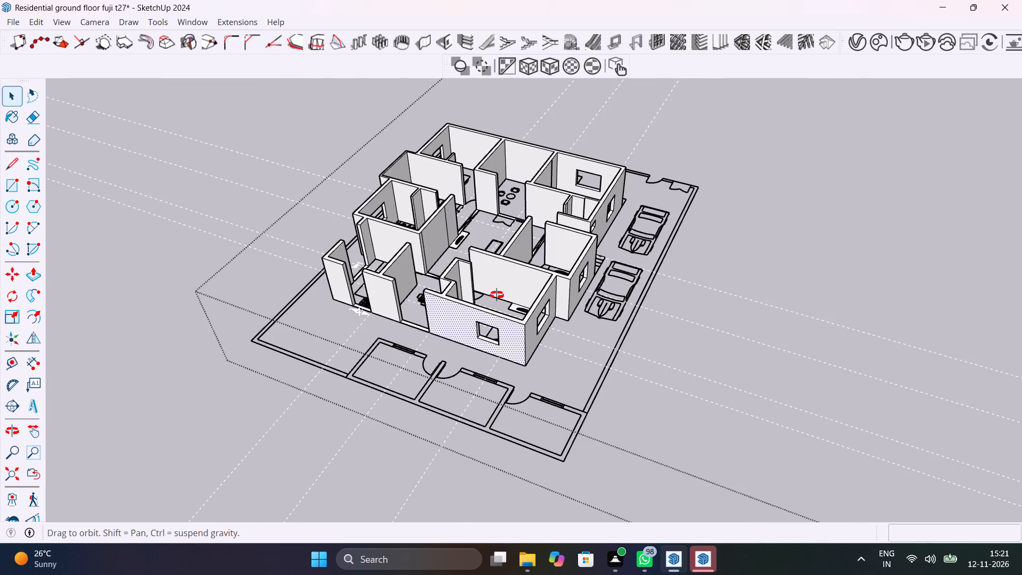
{"action": "middle_click_drag", "start_coordinate": [497, 295], "coordinate": [702, 250]}
{"action": "scroll", "coordinate": [473, 325], "scroll_direction": "up", "scroll_amount": 4}
{"action": "left_click", "coordinate": [473, 325]}
{"action": "scroll", "coordinate": [473, 325], "scroll_direction": "down", "scroll_amount": 3}
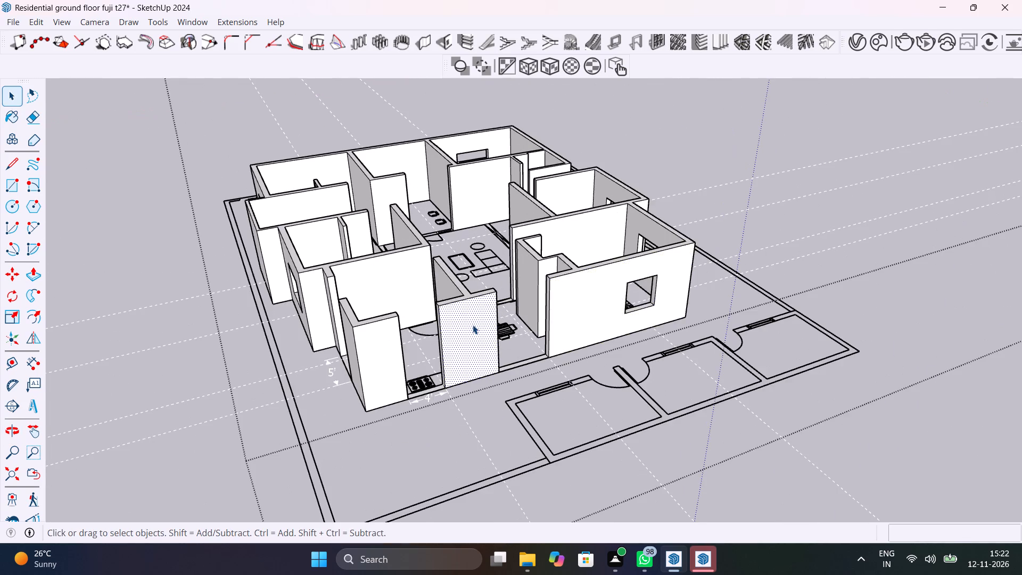
{"action": "left_click", "coordinate": [415, 348]}
{"action": "middle_click_drag", "start_coordinate": [458, 326], "coordinate": [616, 314]}
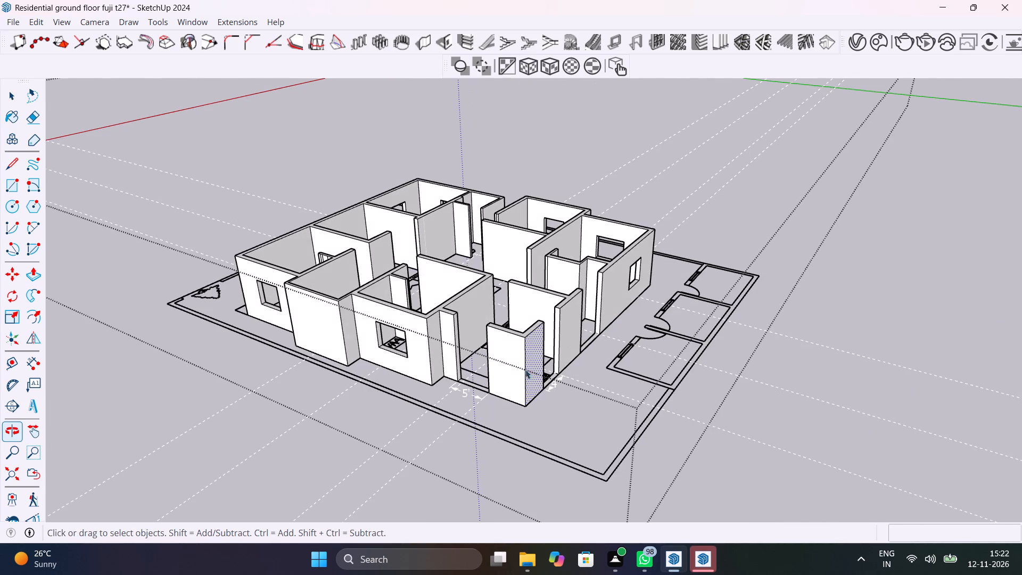
{"action": "left_click", "coordinate": [509, 372]}
{"action": "left_click", "coordinate": [416, 331]}
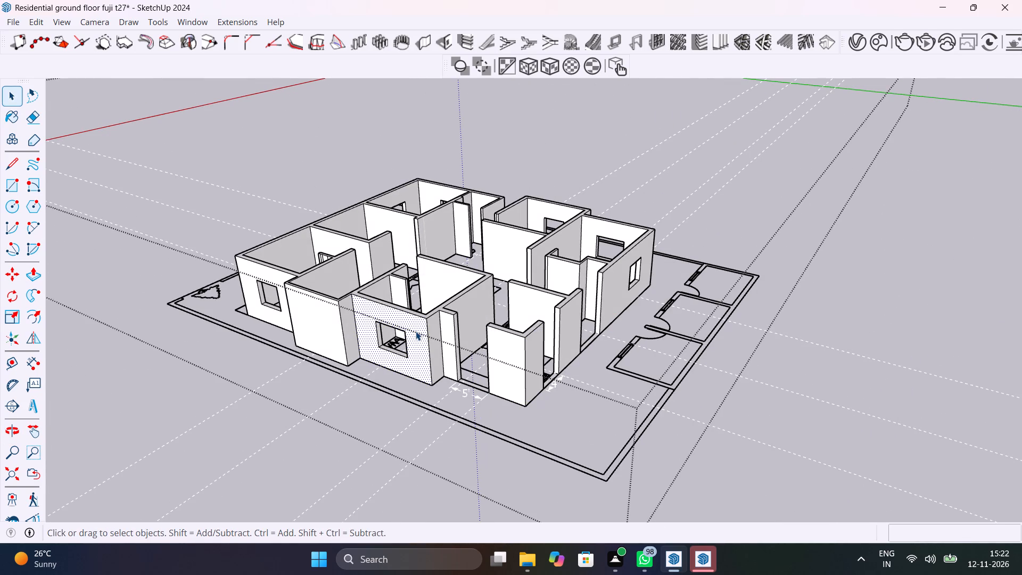
{"action": "left_click", "coordinate": [436, 347]}
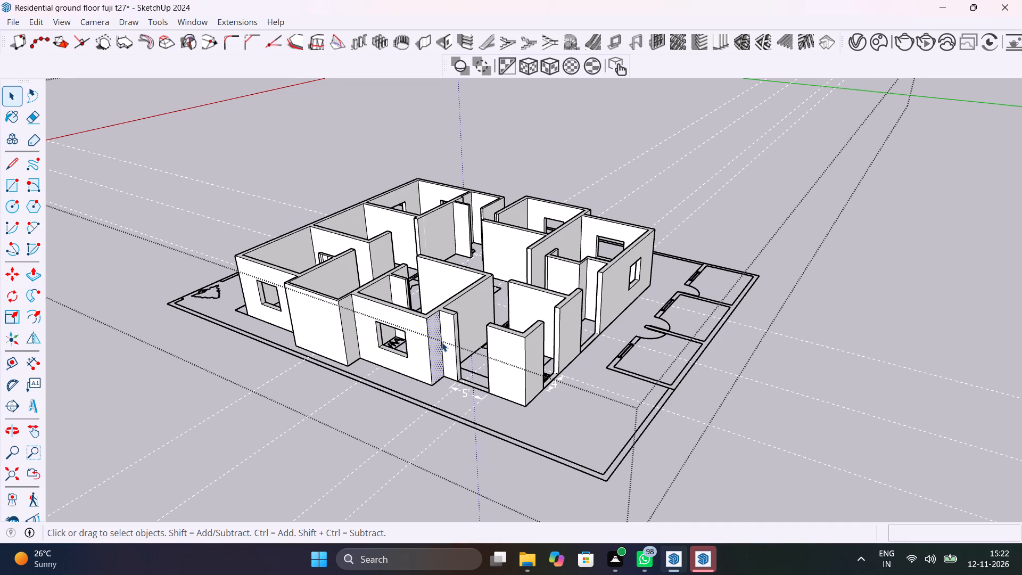
{"action": "scroll", "coordinate": [442, 342], "scroll_direction": "up", "scroll_amount": 4}
{"action": "left_click", "coordinate": [451, 334]}
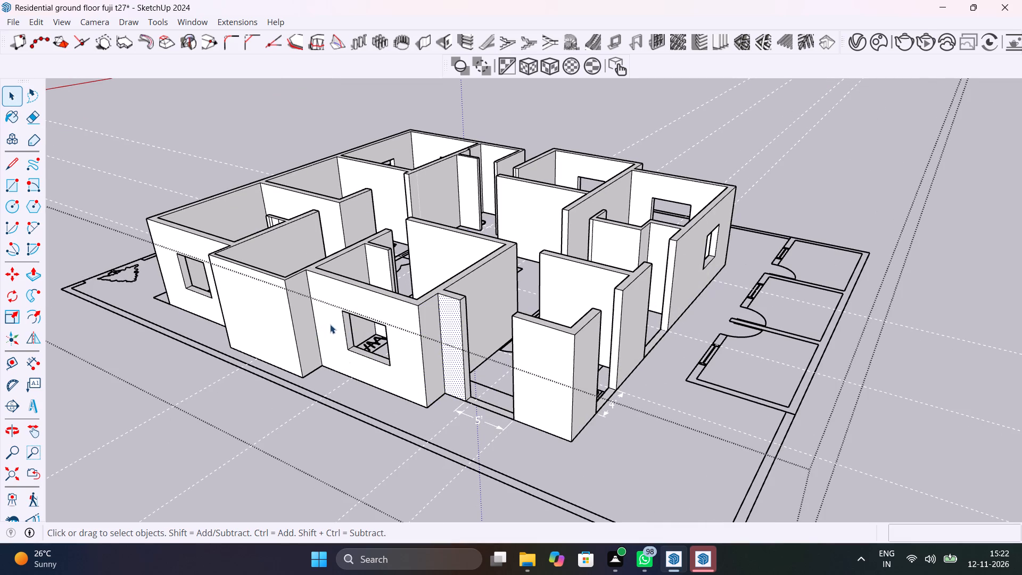
{"action": "left_click", "coordinate": [332, 324]}
{"action": "left_click", "coordinate": [306, 333]}
{"action": "left_click", "coordinate": [292, 342]}
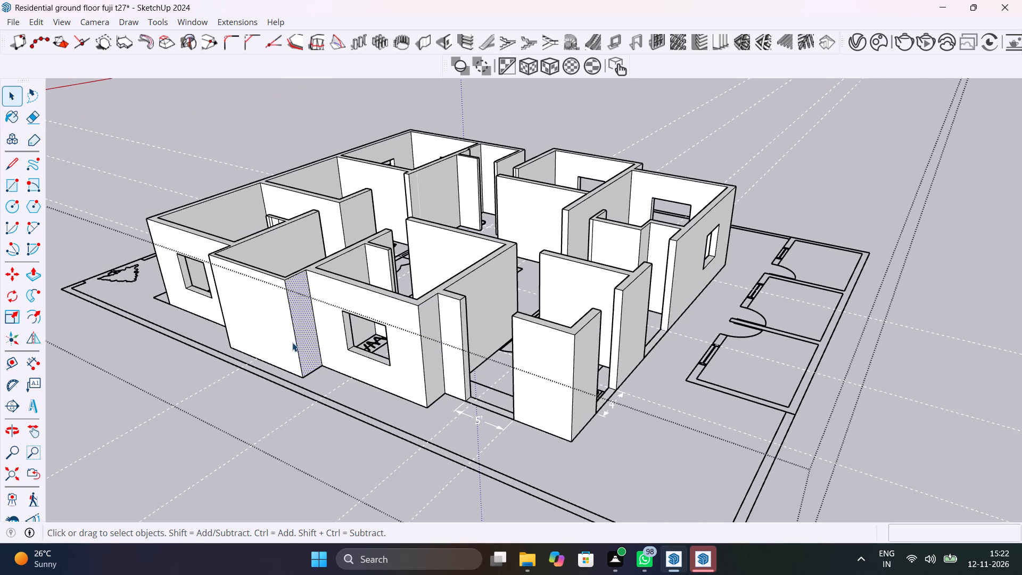
{"action": "middle_click_drag", "start_coordinate": [292, 341], "coordinate": [715, 313]}
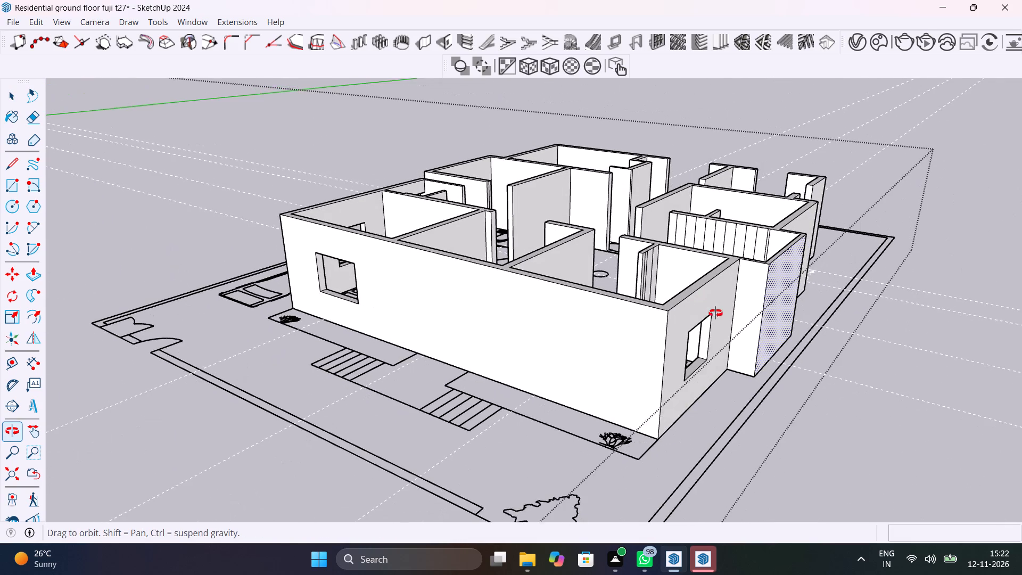
{"action": "middle_click_drag", "start_coordinate": [715, 313], "coordinate": [715, 313]}
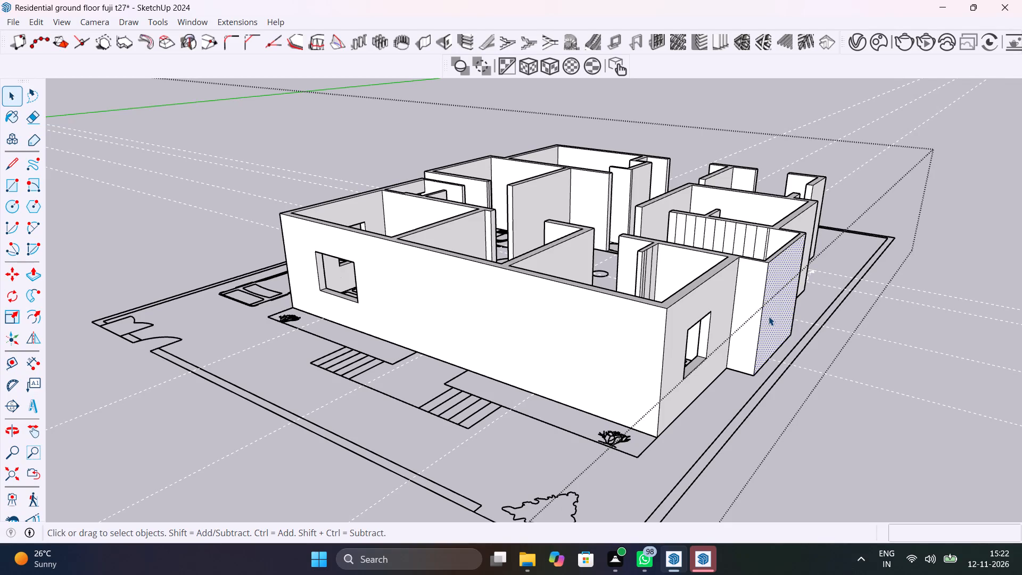
{"action": "left_click", "coordinate": [751, 332]}
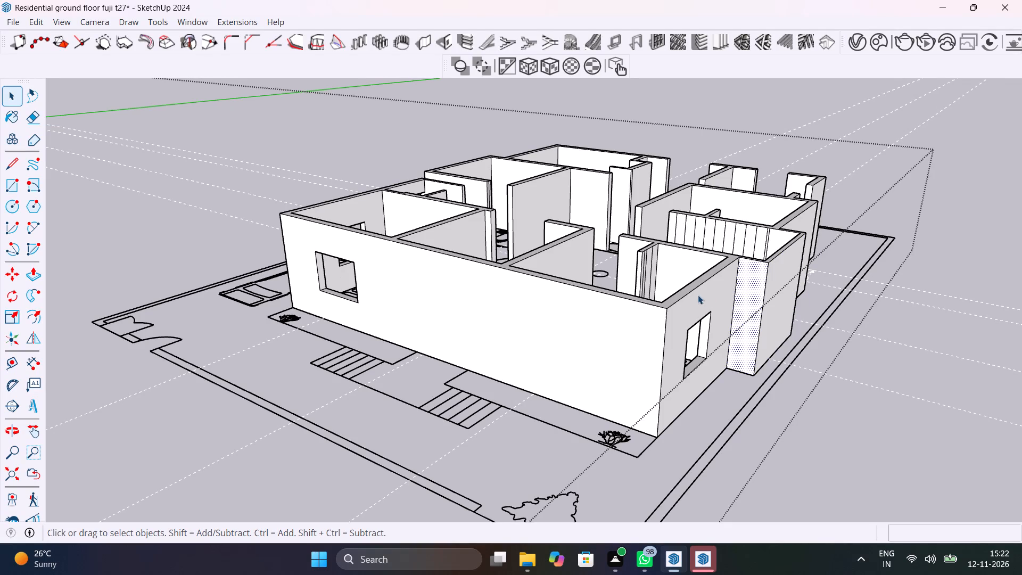
{"action": "left_click", "coordinate": [709, 297]}
{"action": "left_click", "coordinate": [644, 339]}
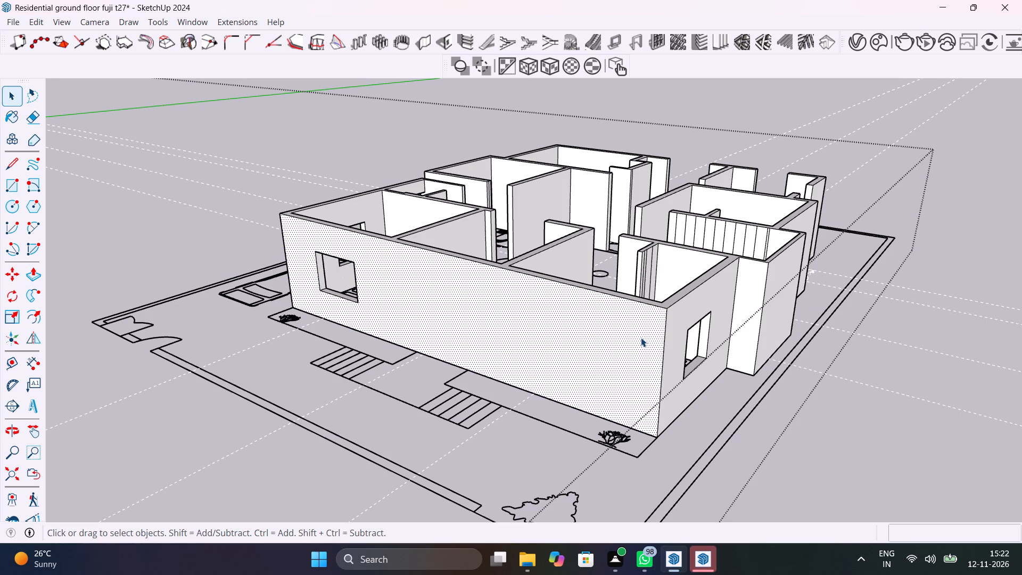
{"action": "key", "text": "space"}
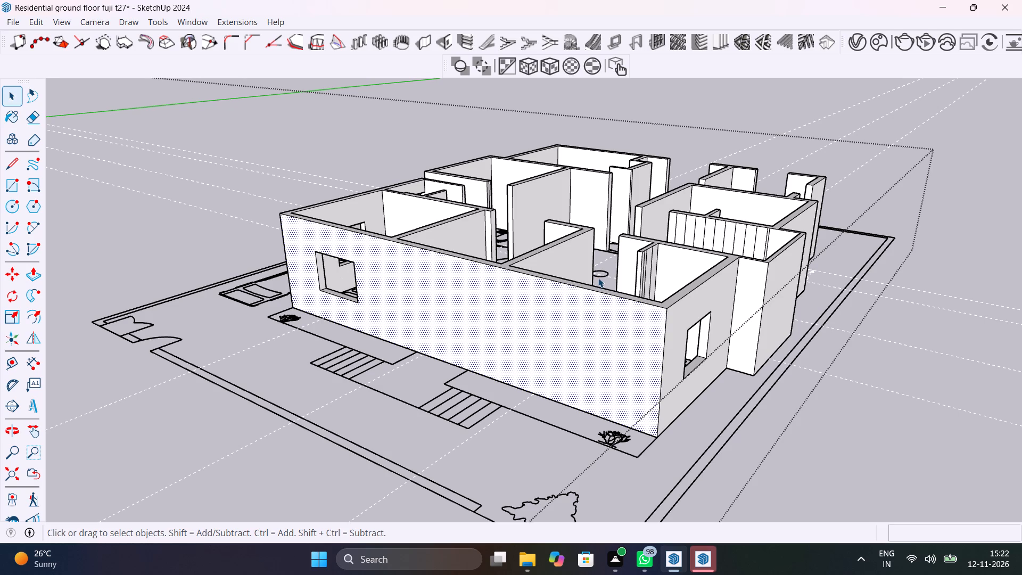
Erase the vertical seam below the small high opening on the toilet wall's inner face.
{"action": "left_click", "coordinate": [598, 276]}
{"action": "middle_click_drag", "start_coordinate": [666, 286], "coordinate": [400, 495]}
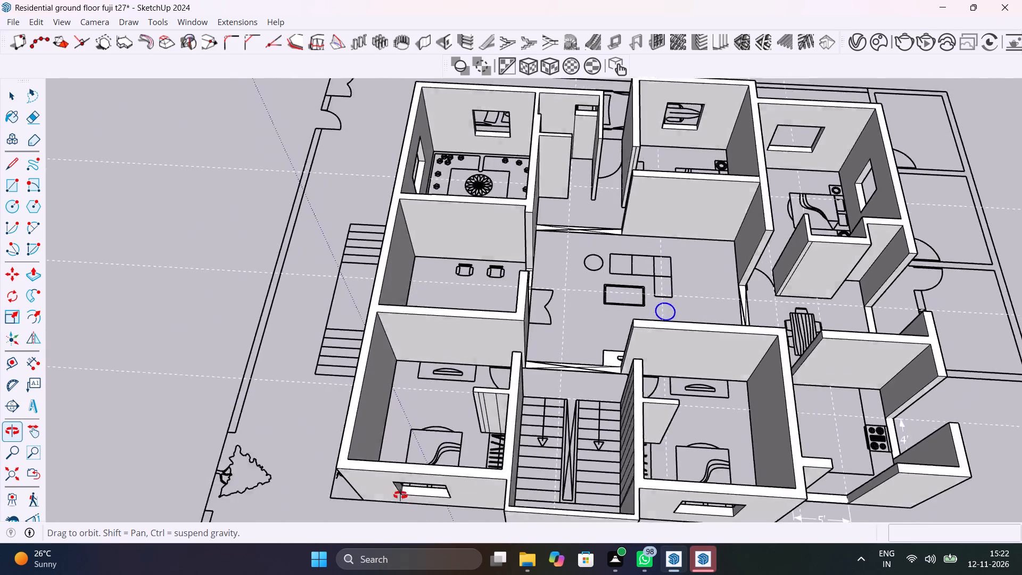
{"action": "middle_click_drag", "start_coordinate": [400, 495], "coordinate": [607, 510]}
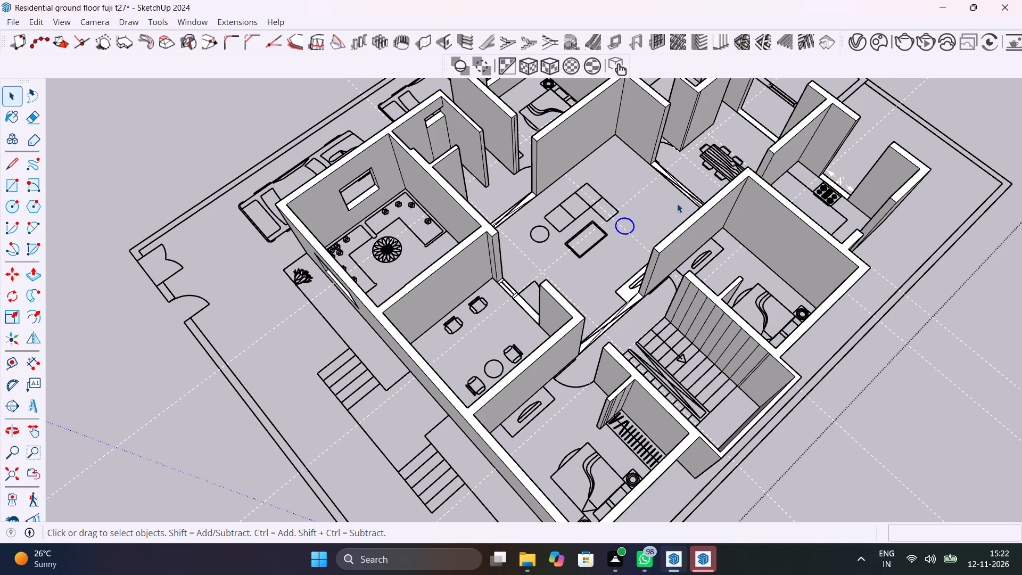
{"action": "middle_click_drag", "start_coordinate": [620, 234], "coordinate": [677, 382]}
{"action": "scroll", "coordinate": [623, 234], "scroll_direction": "up", "scroll_amount": 1, "text": "shift"}
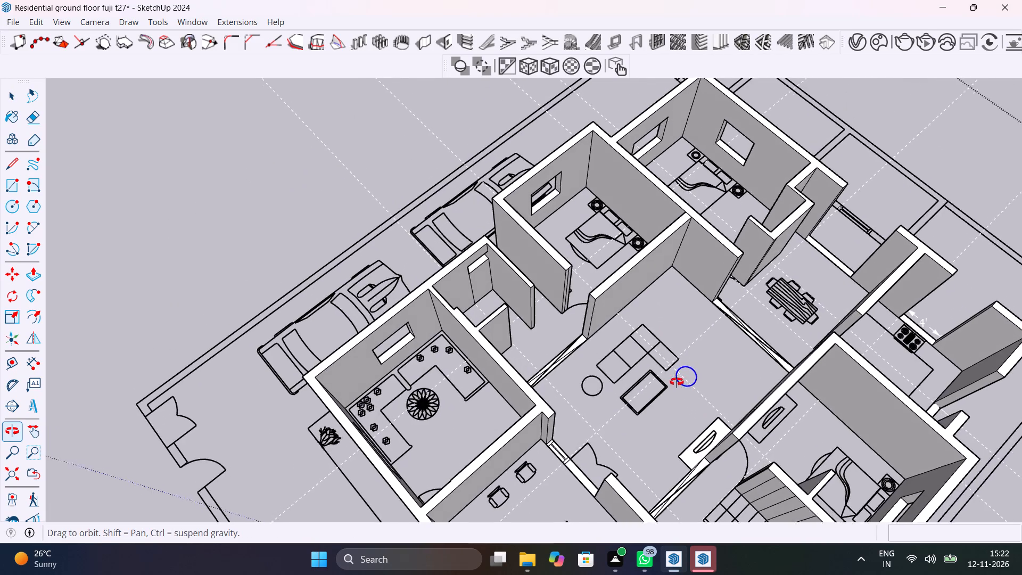
{"action": "middle_click_drag", "start_coordinate": [677, 382], "coordinate": [531, 351]}
{"action": "scroll", "coordinate": [503, 282], "scroll_direction": "up", "scroll_amount": 9}
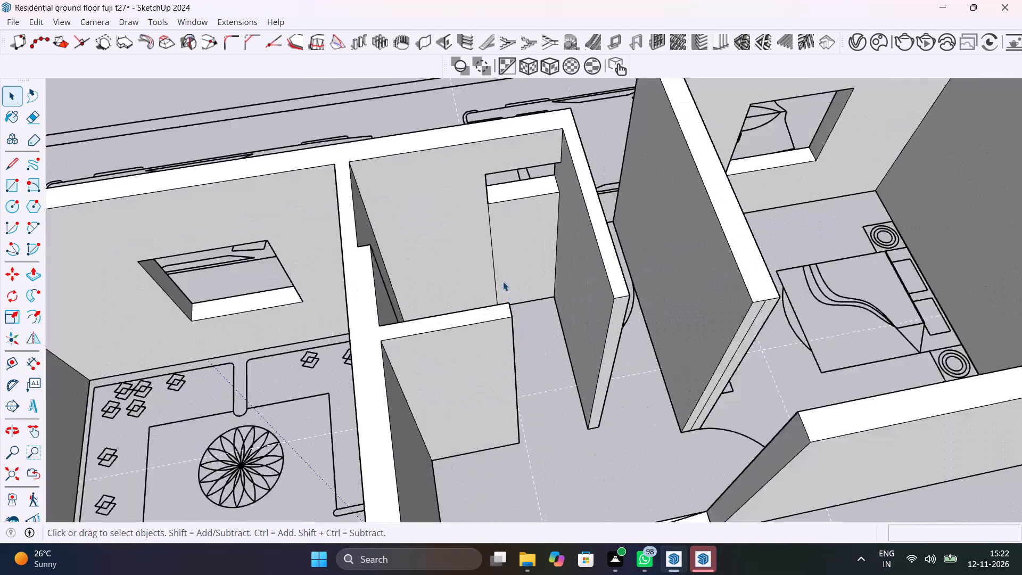
{"action": "scroll", "coordinate": [503, 282], "scroll_direction": "up", "scroll_amount": 1}
{"action": "key", "text": "e"}
{"action": "left_click_drag", "start_coordinate": [500, 260], "coordinate": [485, 235]}
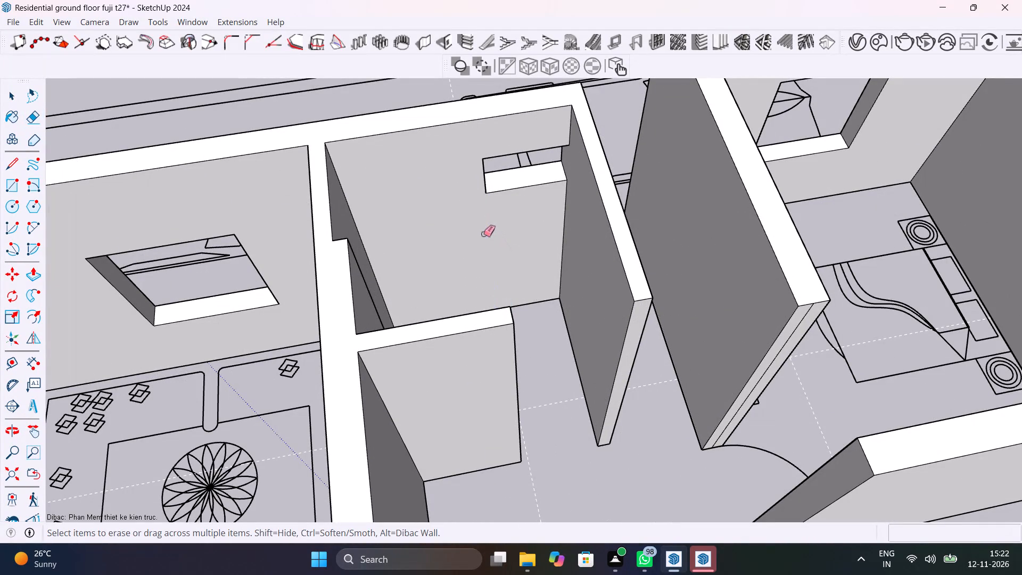
Erase the vertical seam on the narrow return face where the wall thickness steps inside the toilet.
{"action": "middle_click_drag", "start_coordinate": [419, 340], "coordinate": [105, 380]}
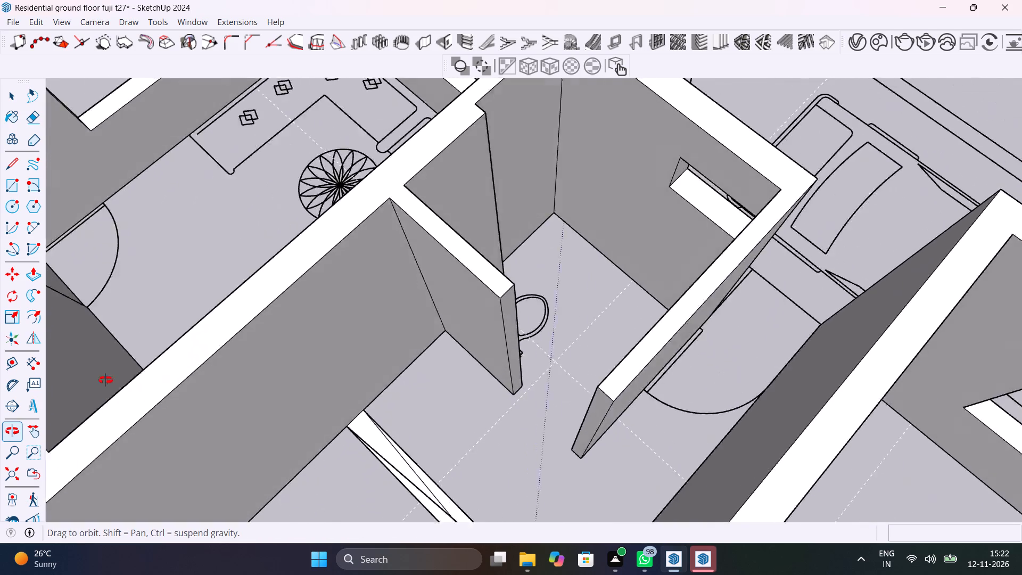
{"action": "middle_click_drag", "start_coordinate": [105, 380], "coordinate": [436, 379]}
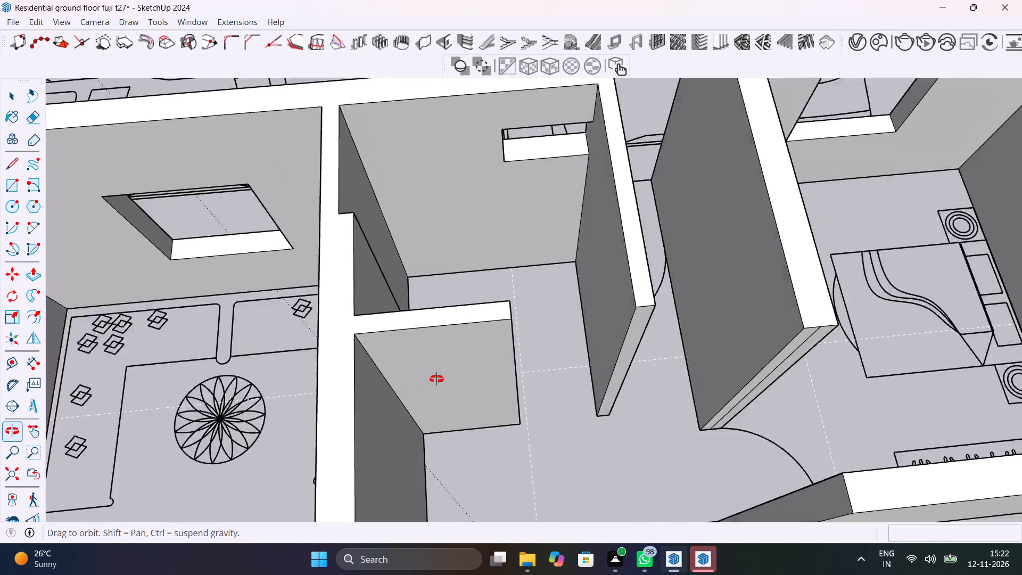
{"action": "middle_click_drag", "start_coordinate": [436, 379], "coordinate": [35, 351]}
{"action": "scroll", "coordinate": [35, 351], "scroll_direction": "up", "scroll_amount": 1}
{"action": "middle_click_drag", "start_coordinate": [573, 328], "coordinate": [508, 448], "text": "shift"}
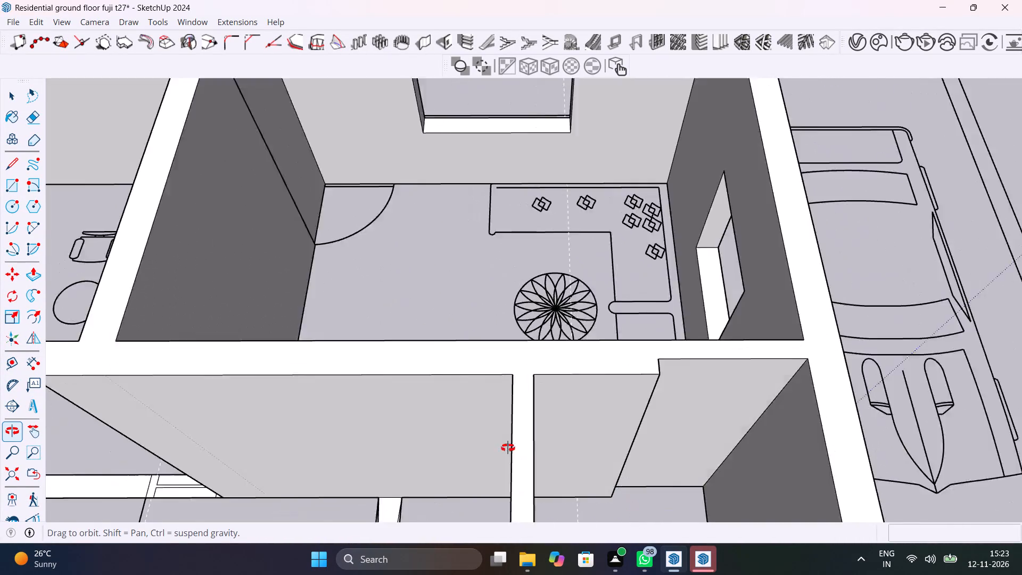
{"action": "middle_click_drag", "start_coordinate": [508, 448], "coordinate": [301, 434], "text": "shift"}
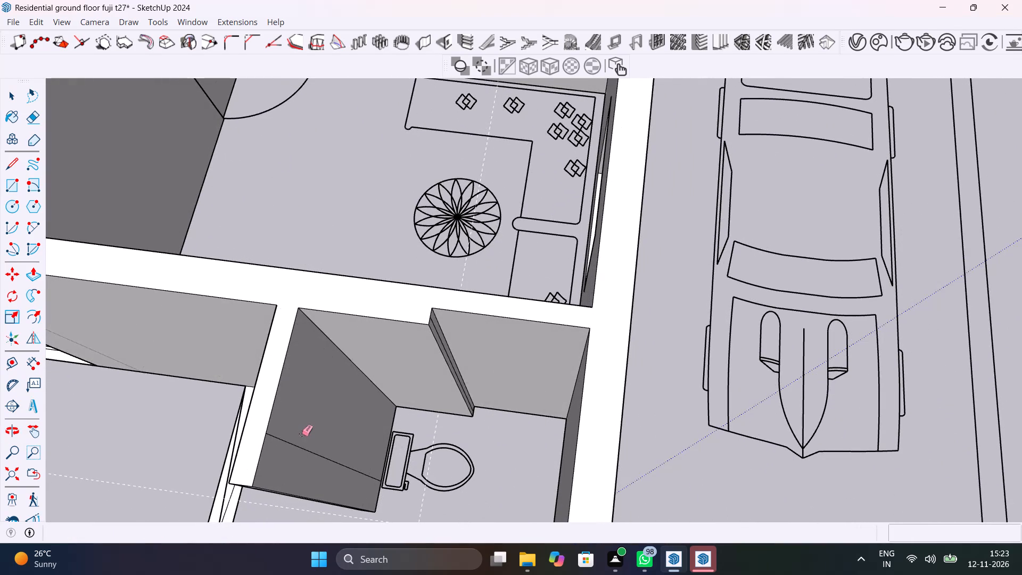
{"action": "key", "text": "k"}
{"action": "key", "text": "k"}
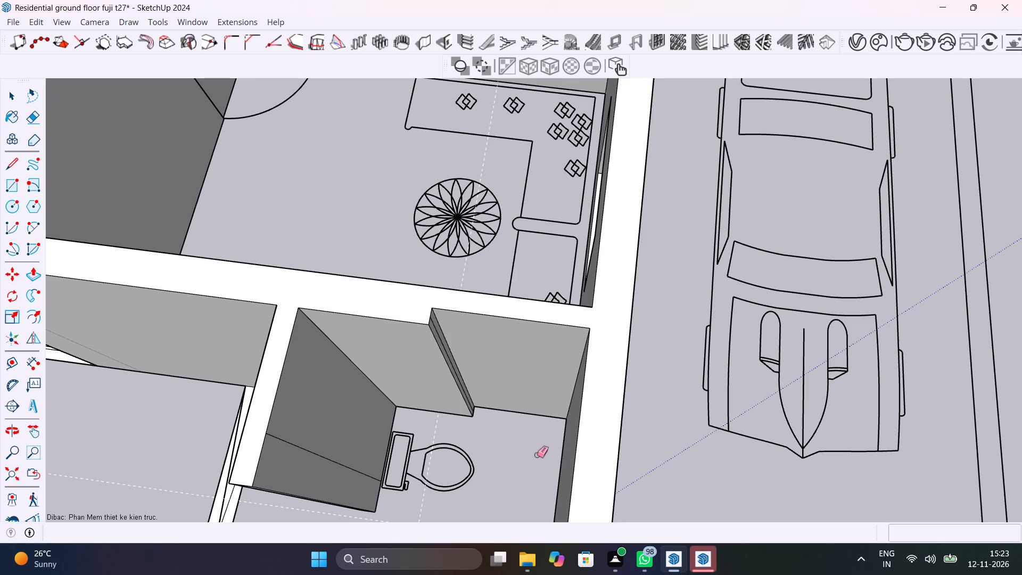
{"action": "scroll", "coordinate": [534, 425], "scroll_direction": "down", "scroll_amount": 4}
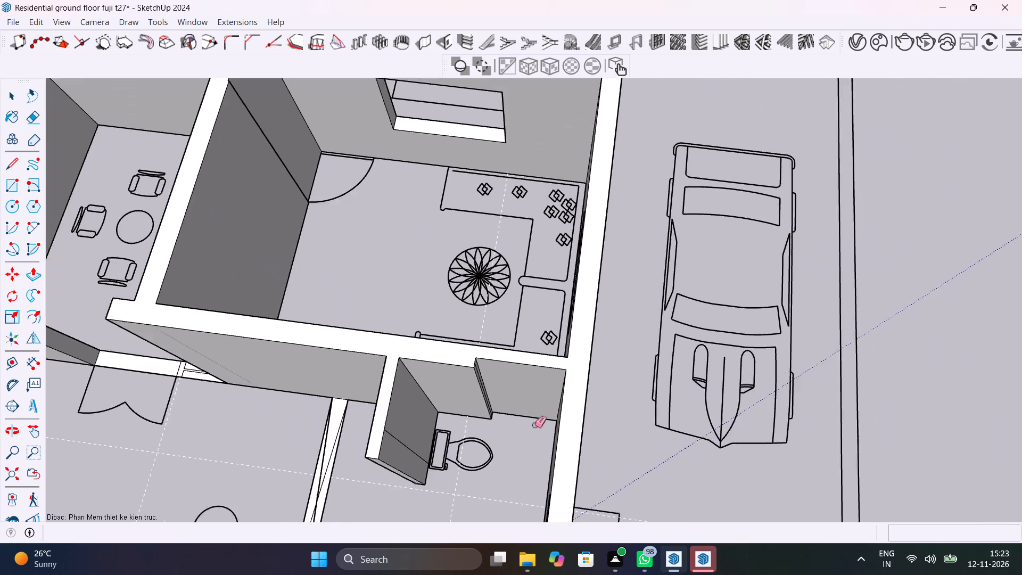
{"action": "scroll", "coordinate": [534, 425], "scroll_direction": "down", "scroll_amount": 2}
{"action": "middle_click_drag", "start_coordinate": [531, 424], "coordinate": [417, 349]}
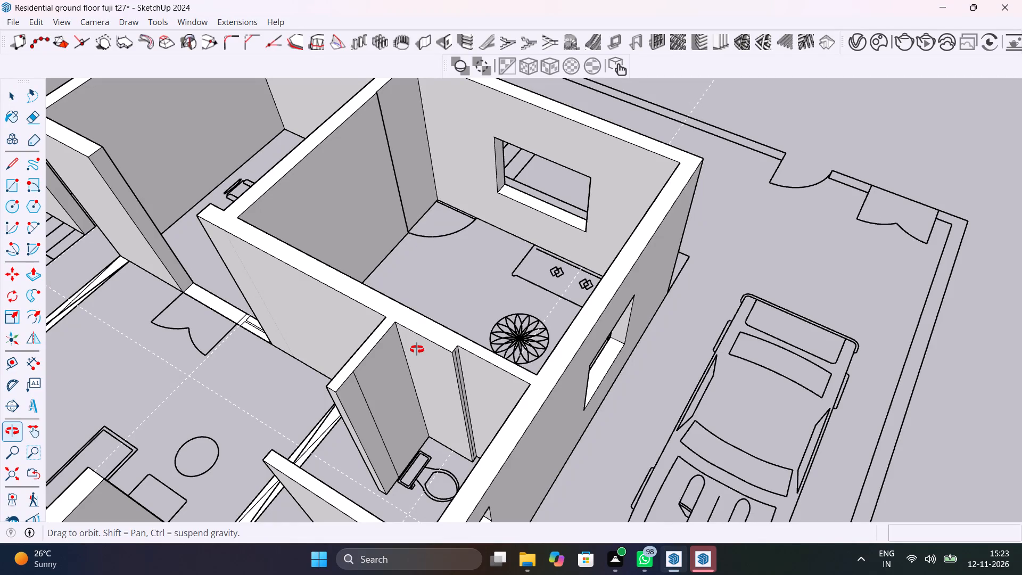
{"action": "middle_click_drag", "start_coordinate": [417, 349], "coordinate": [496, 400]}
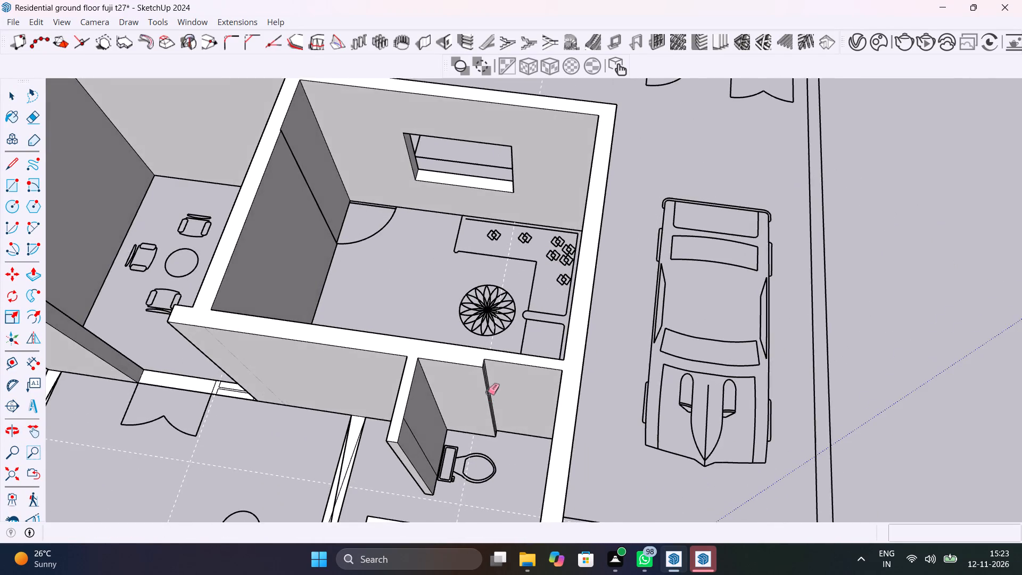
{"action": "scroll", "coordinate": [483, 391], "scroll_direction": "up", "scroll_amount": 15}
{"action": "left_click", "coordinate": [491, 384]}
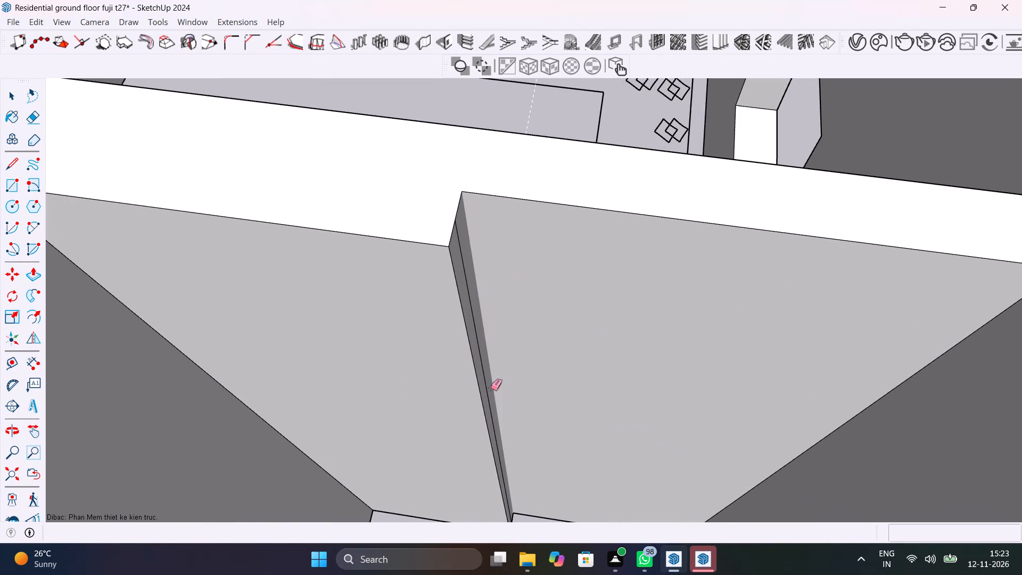
{"action": "left_click", "coordinate": [489, 391]}
{"action": "left_click", "coordinate": [554, 367]}
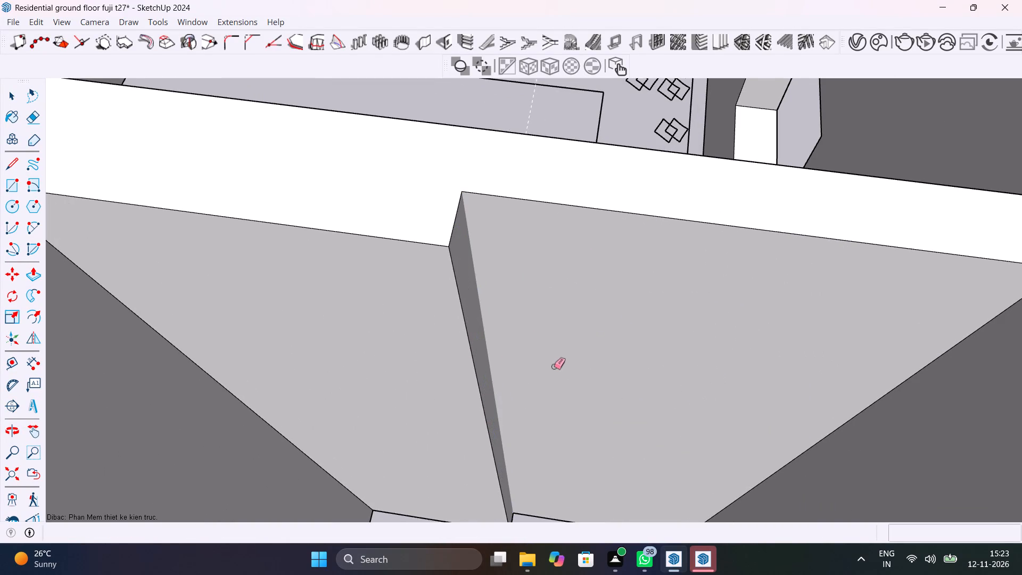
Delete the remaining hidden seam on the toilet wall's narrow return face, and check that face and its neighbours by selecting them.
{"action": "key", "text": "space"}
{"action": "left_click", "coordinate": [554, 366]}
{"action": "left_click", "coordinate": [484, 367]}
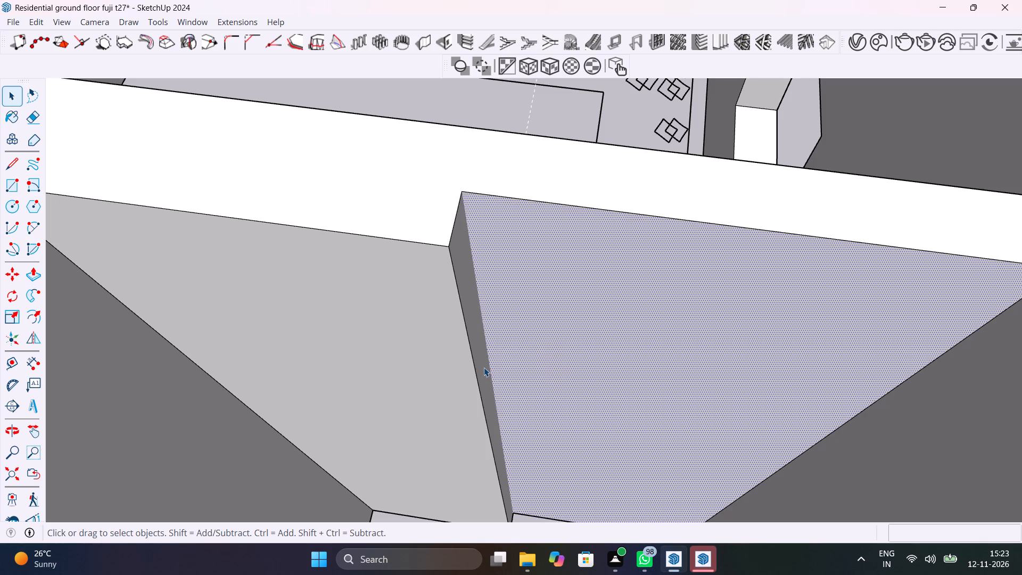
{"action": "double_click", "coordinate": [485, 369]}
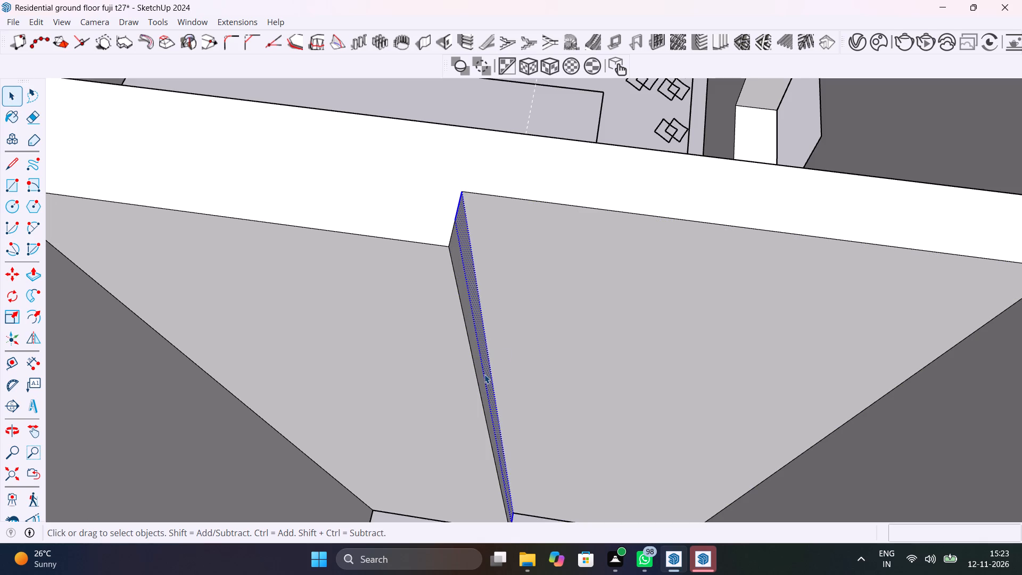
{"action": "left_click", "coordinate": [484, 374]}
{"action": "key", "text": "Delete"}
{"action": "left_click", "coordinate": [484, 374]}
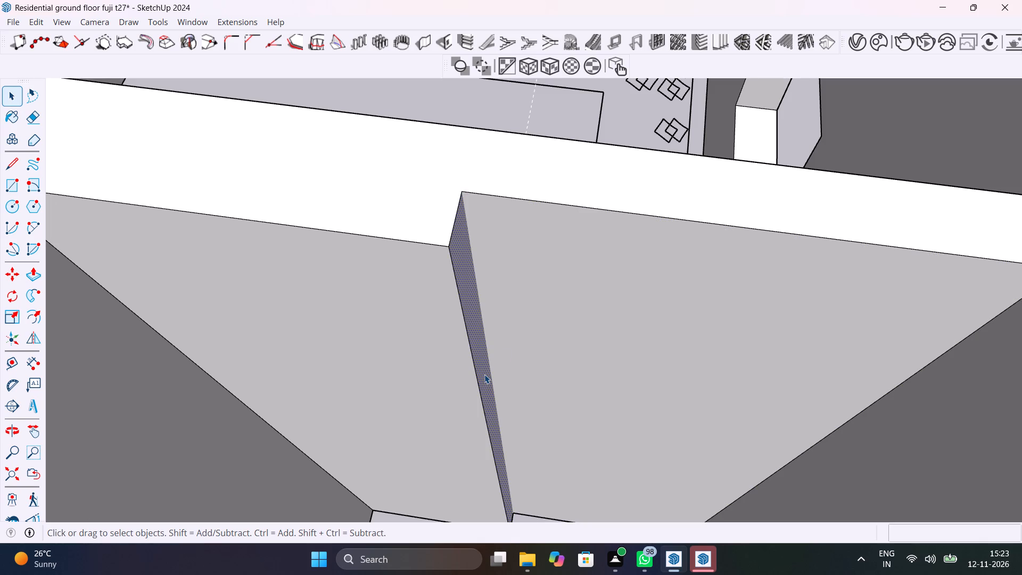
{"action": "left_click", "coordinate": [464, 385]}
Examine the whole house model from several sides and from below for remaining wall openings to finish.
{"action": "scroll", "coordinate": [464, 385], "scroll_direction": "down", "scroll_amount": 17}
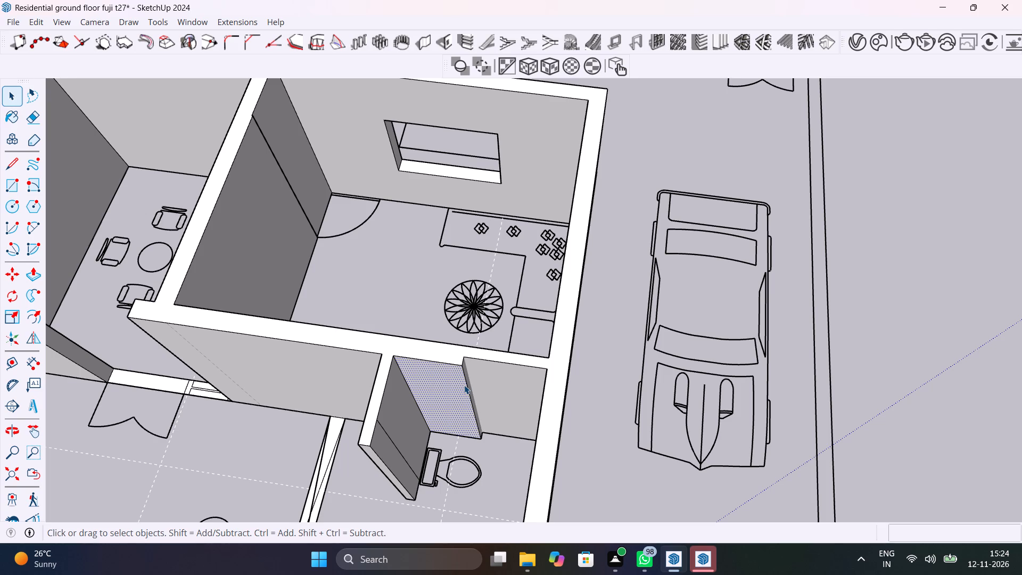
{"action": "scroll", "coordinate": [485, 340], "scroll_direction": "down", "scroll_amount": 6}
{"action": "middle_click_drag", "start_coordinate": [484, 349], "coordinate": [492, 351]}
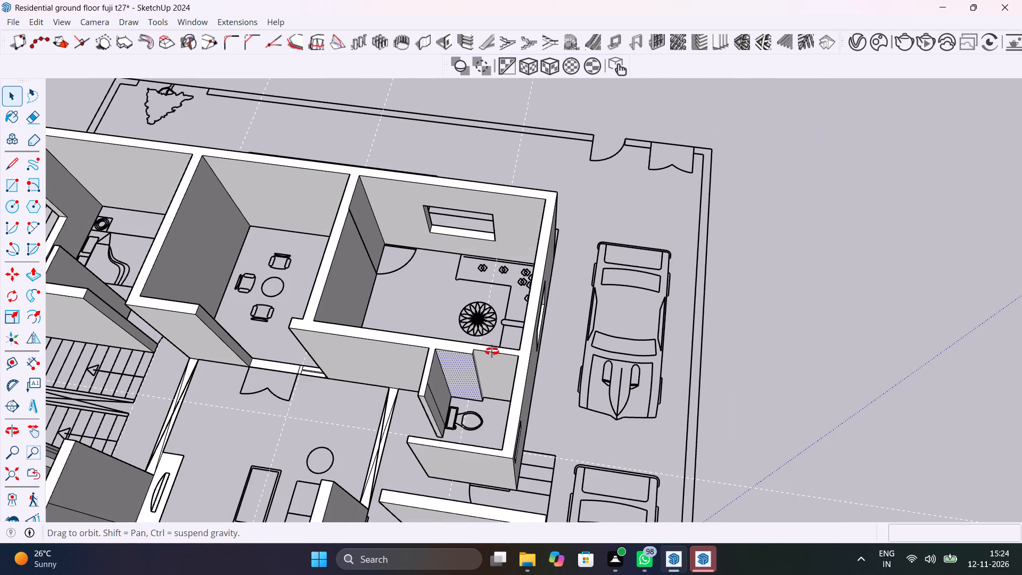
{"action": "middle_click_drag", "start_coordinate": [492, 351], "coordinate": [720, 224]}
{"action": "scroll", "coordinate": [626, 280], "scroll_direction": "down", "scroll_amount": 5}
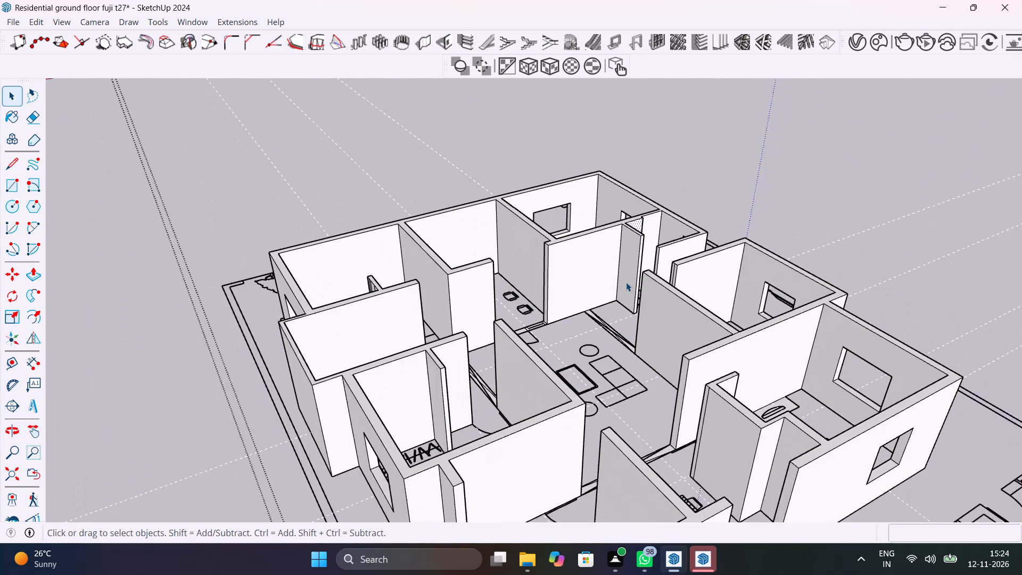
{"action": "scroll", "coordinate": [620, 141], "scroll_direction": "down", "scroll_amount": 1}
{"action": "scroll", "coordinate": [644, 379], "scroll_direction": "down", "scroll_amount": 6}
{"action": "middle_click_drag", "start_coordinate": [654, 442], "coordinate": [616, 375]}
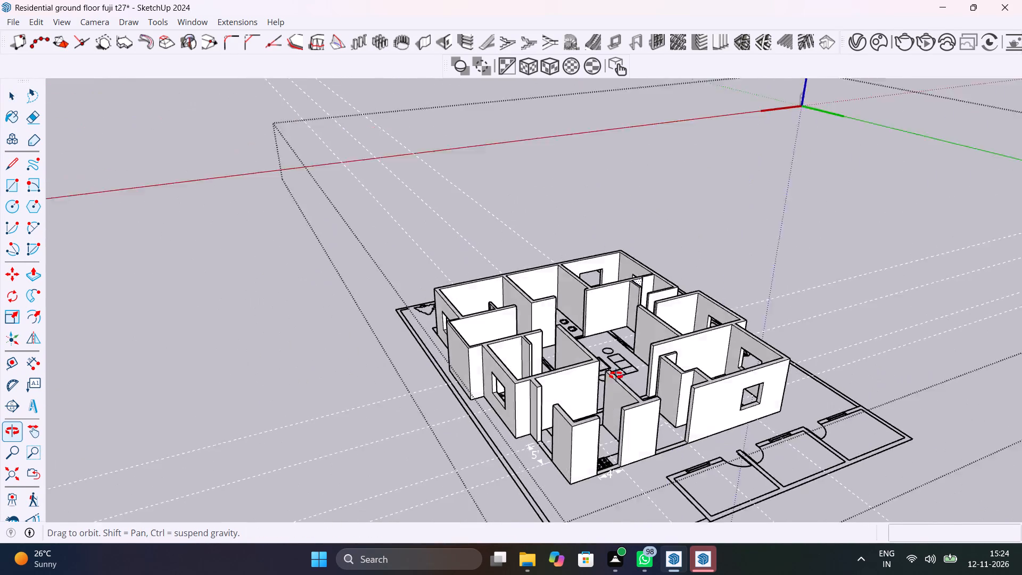
{"action": "middle_click_drag", "start_coordinate": [616, 375], "coordinate": [644, 98]}
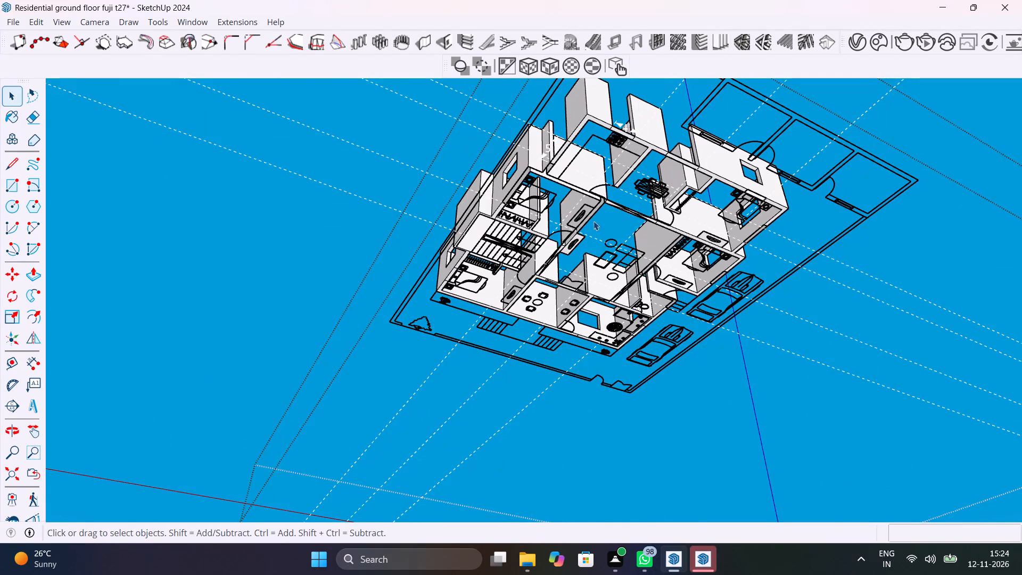
{"action": "middle_click_drag", "start_coordinate": [596, 172], "coordinate": [565, 382]}
{"action": "scroll", "coordinate": [566, 375], "scroll_direction": "down", "scroll_amount": 1}
{"action": "scroll", "coordinate": [581, 254], "scroll_direction": "down", "scroll_amount": 5}
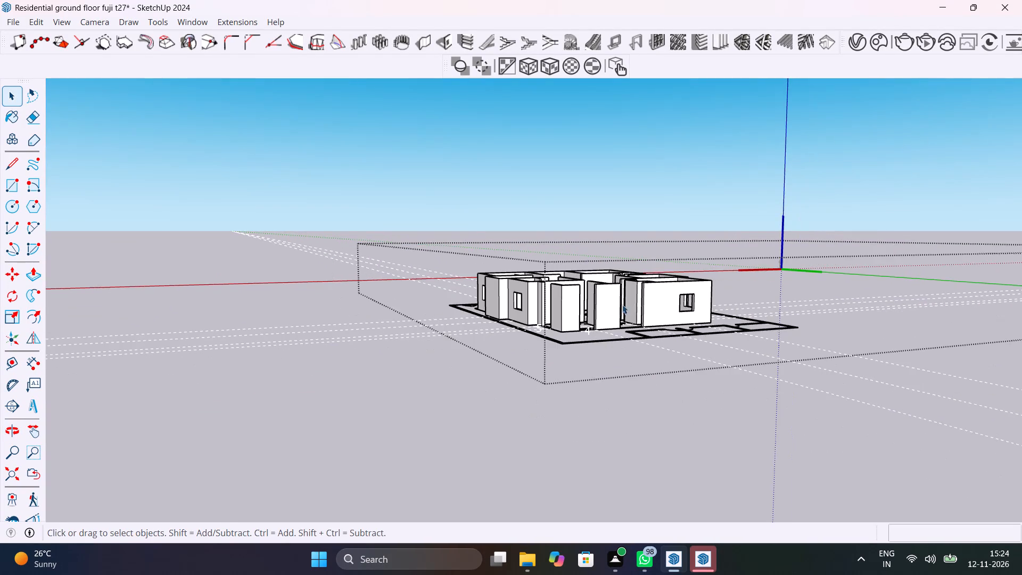
{"action": "middle_click_drag", "start_coordinate": [624, 302], "coordinate": [550, 477]}
Push/Pull the floor-level wall strip in the kitchen's 5' wide exterior opening up 3' to form a sill wall.
{"action": "scroll", "coordinate": [579, 398], "scroll_direction": "up", "scroll_amount": 3}
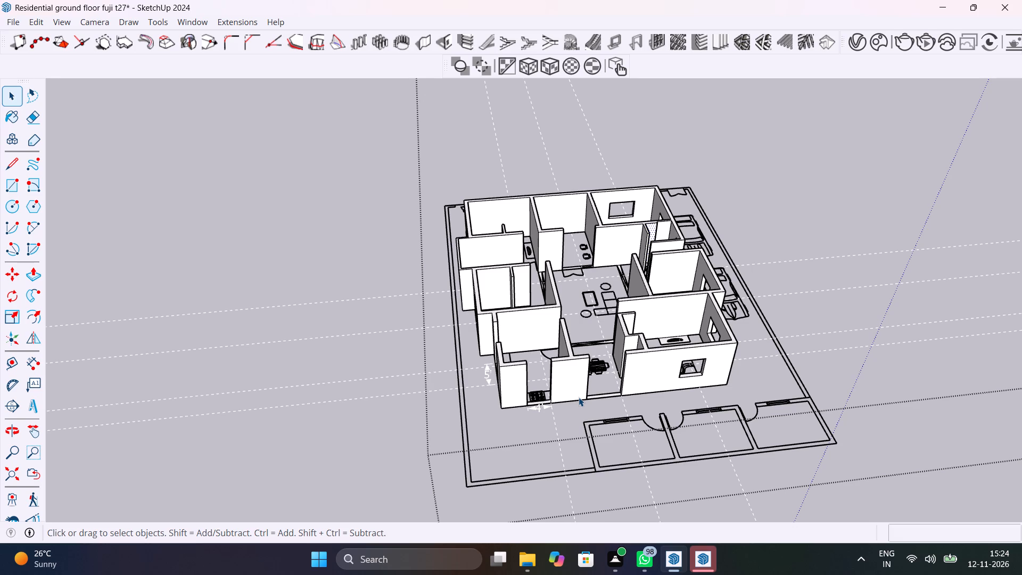
{"action": "scroll", "coordinate": [579, 397], "scroll_direction": "up", "scroll_amount": 10}
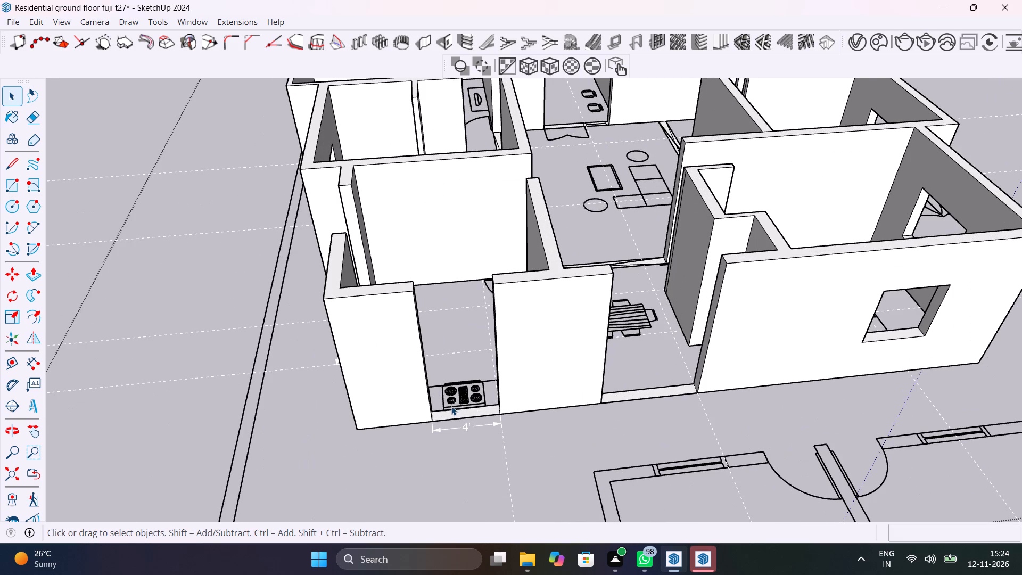
{"action": "middle_click_drag", "start_coordinate": [448, 404], "coordinate": [584, 382], "text": "shift"}
{"action": "middle_click_drag", "start_coordinate": [700, 239], "coordinate": [564, 424], "text": "shift"}
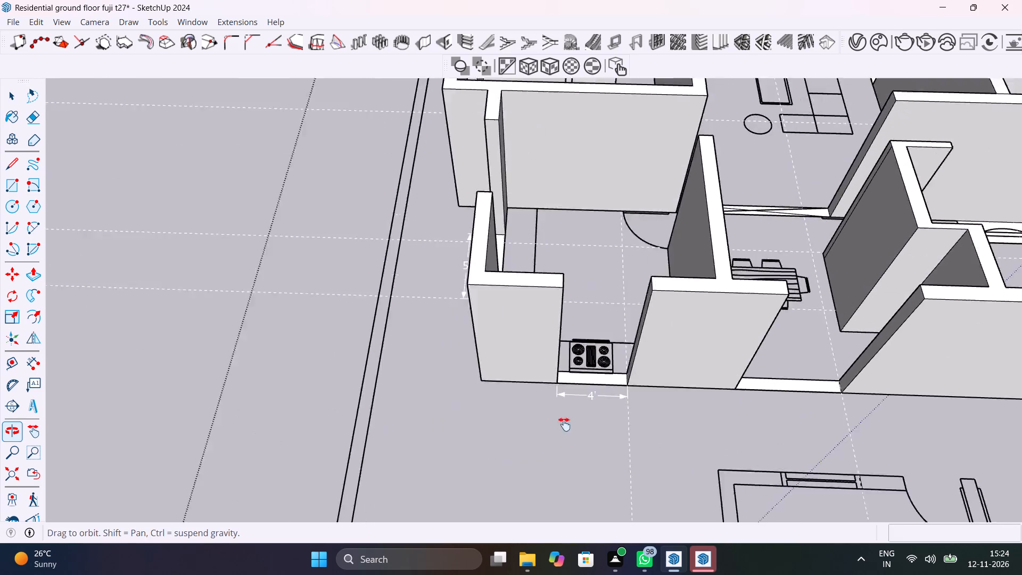
{"action": "middle_click_drag", "start_coordinate": [564, 424], "coordinate": [836, 414], "text": "shift"}
{"action": "middle_click_drag", "start_coordinate": [755, 380], "coordinate": [569, 352], "text": "shift"}
{"action": "scroll", "coordinate": [755, 380], "scroll_direction": "up", "scroll_amount": 1, "text": "shift"}
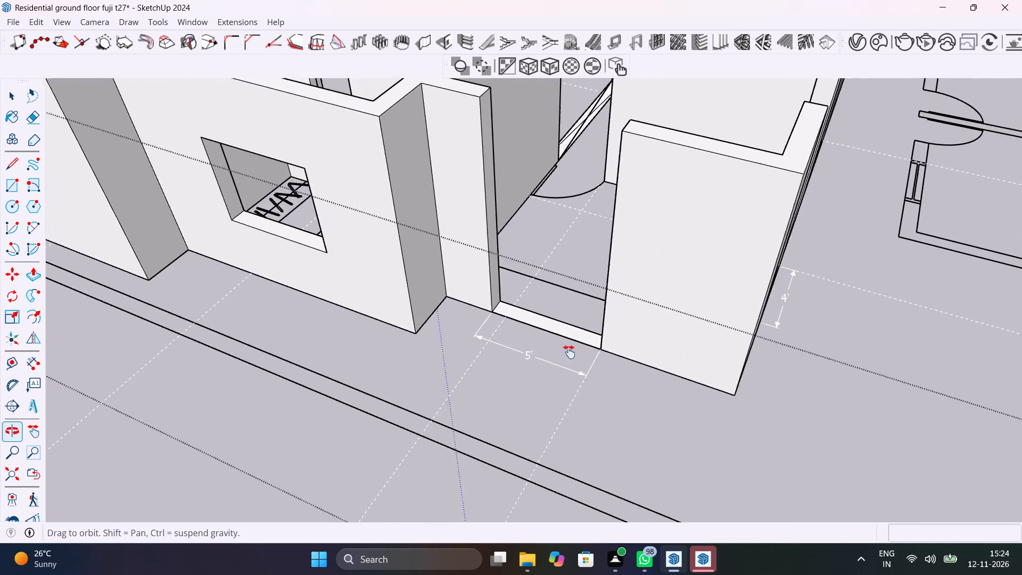
{"action": "middle_click_drag", "start_coordinate": [569, 352], "coordinate": [629, 418], "text": "shift"}
{"action": "left_click", "coordinate": [607, 377]}
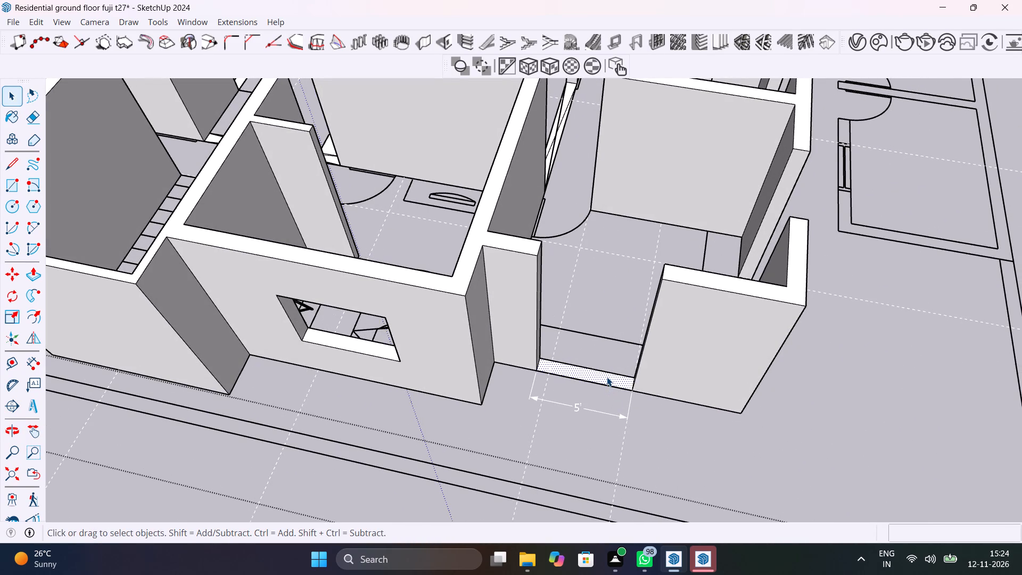
{"action": "scroll", "coordinate": [607, 377], "scroll_direction": "up", "scroll_amount": 5}
{"action": "key", "text": "p"}
{"action": "left_click", "coordinate": [607, 377]}
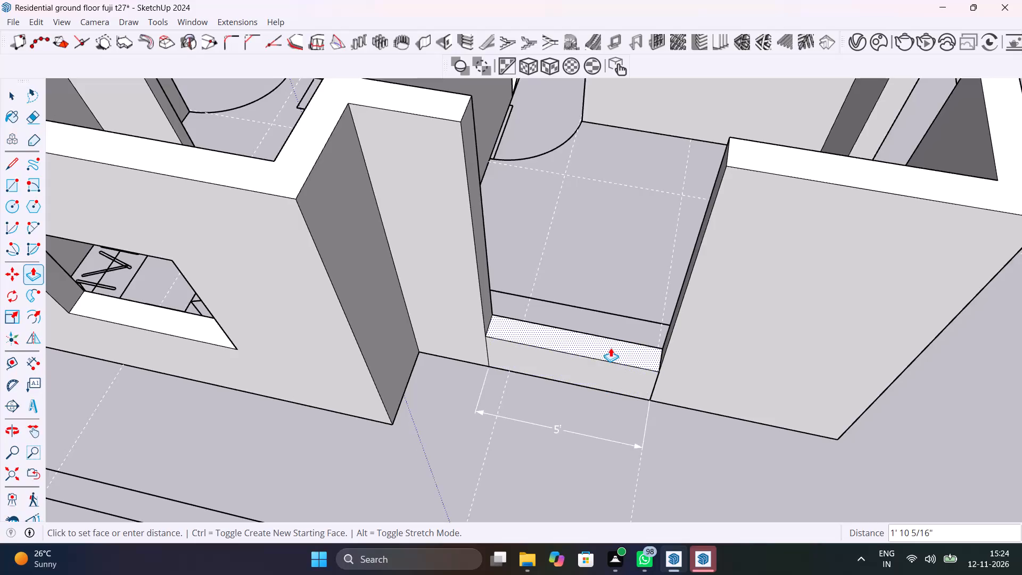
{"action": "type", "text": "3'"}
{"action": "key", "text": "Return"}
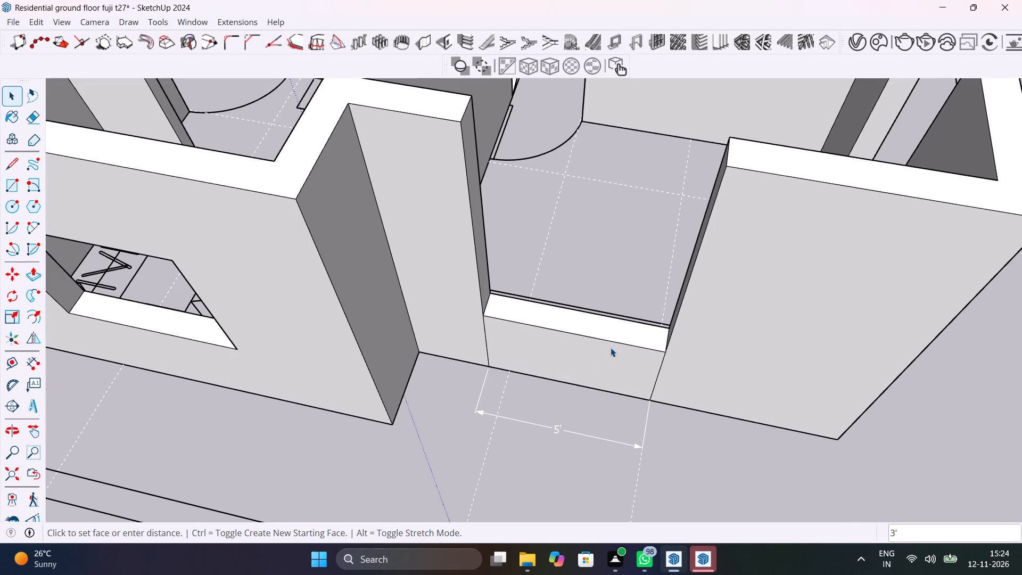
{"action": "key", "text": "space"}
Copy the sill's side edge 4' up the jamb of the kitchen's 5' window opening to mark the window head.
{"action": "scroll", "coordinate": [496, 309], "scroll_direction": "up", "scroll_amount": 4}
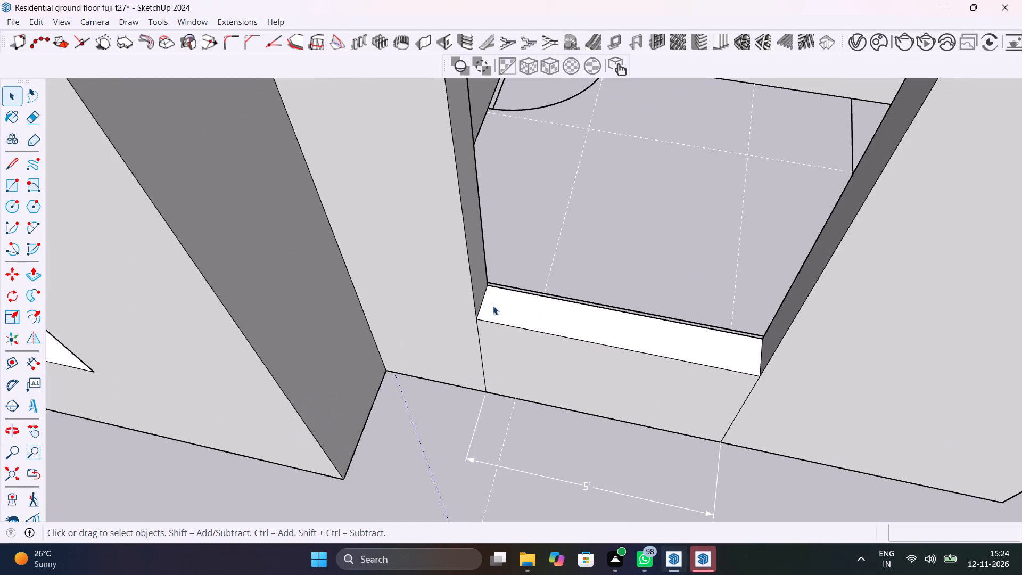
{"action": "left_click", "coordinate": [481, 311]}
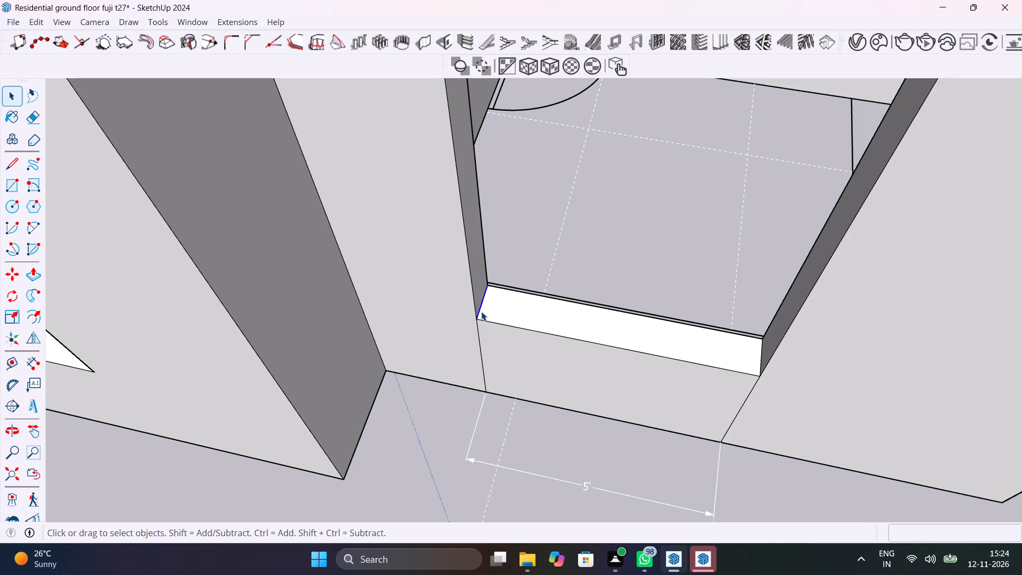
{"action": "key", "text": "m"}
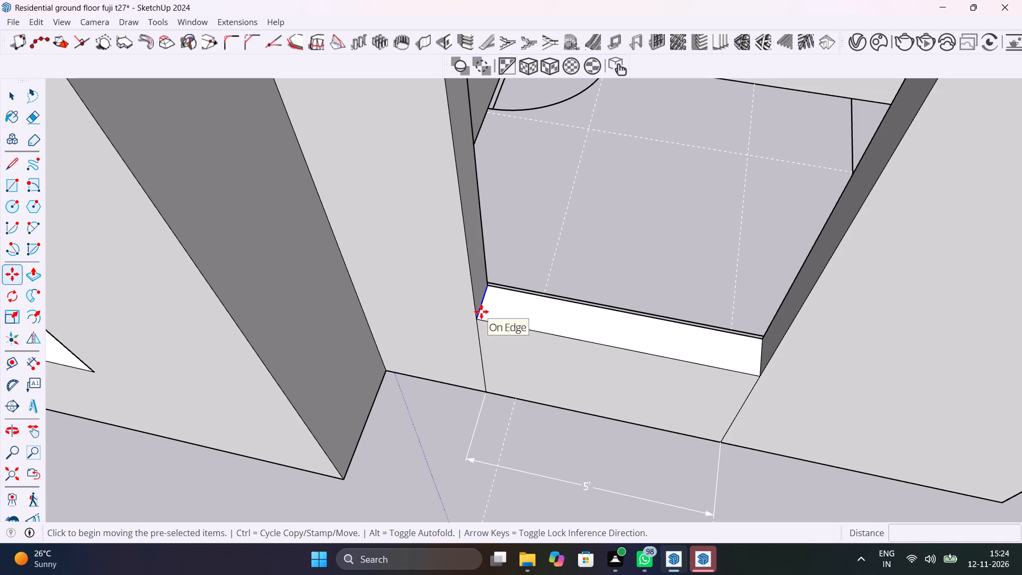
{"action": "left_click", "coordinate": [480, 321]}
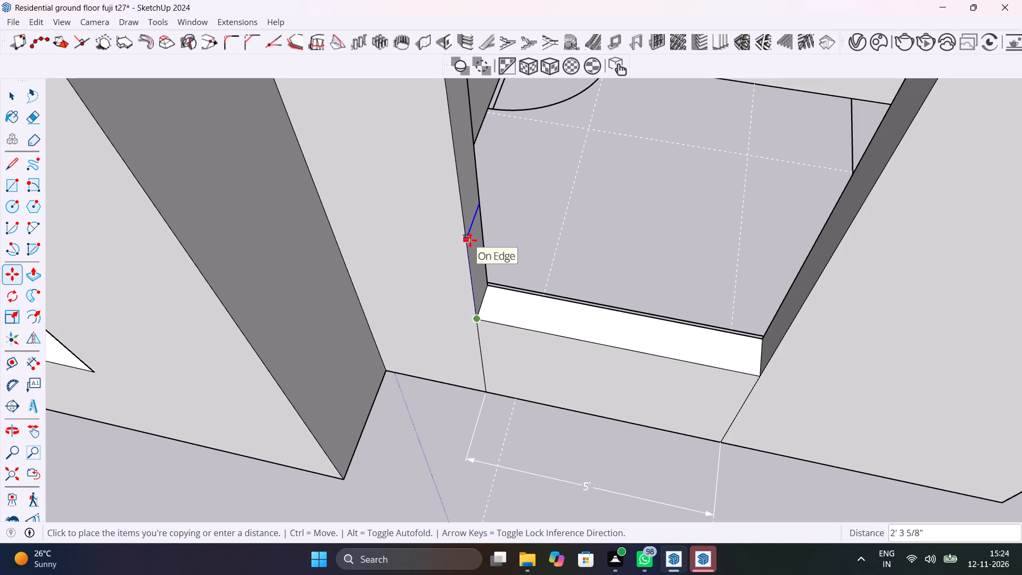
{"action": "type", "text": "4'"}
{"action": "key", "text": "Return"}
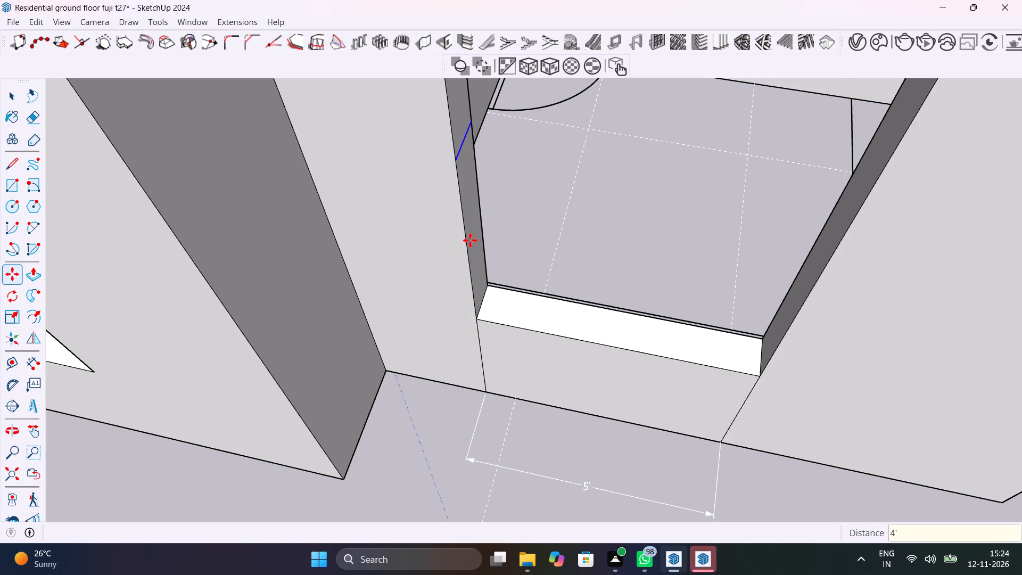
{"action": "key", "text": "space"}
Push/Pull the jamb face above the copied edge across the 5' opening to the opposite wall, forming the upper wall.
{"action": "scroll", "coordinate": [470, 240], "scroll_direction": "down", "scroll_amount": 6}
{"action": "left_click", "coordinate": [465, 162]}
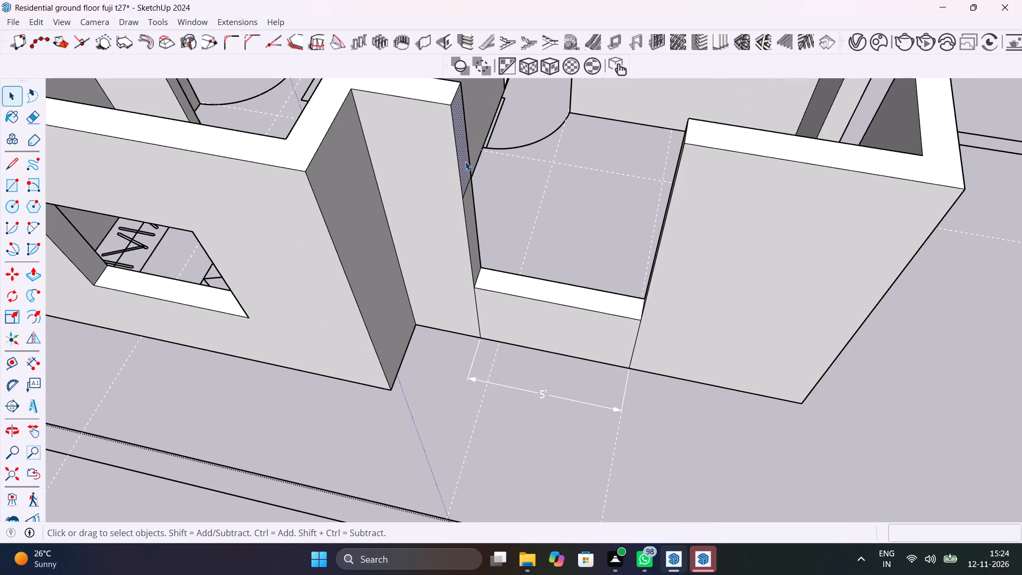
{"action": "key", "text": "p"}
{"action": "left_click", "coordinate": [465, 161]}
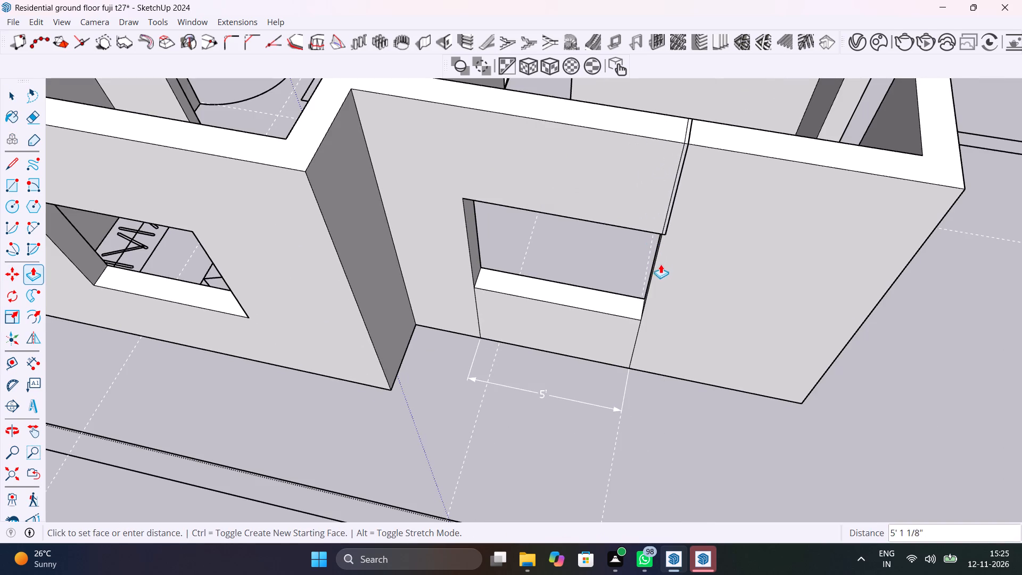
{"action": "left_click", "coordinate": [655, 273]}
{"action": "key", "text": "space"}
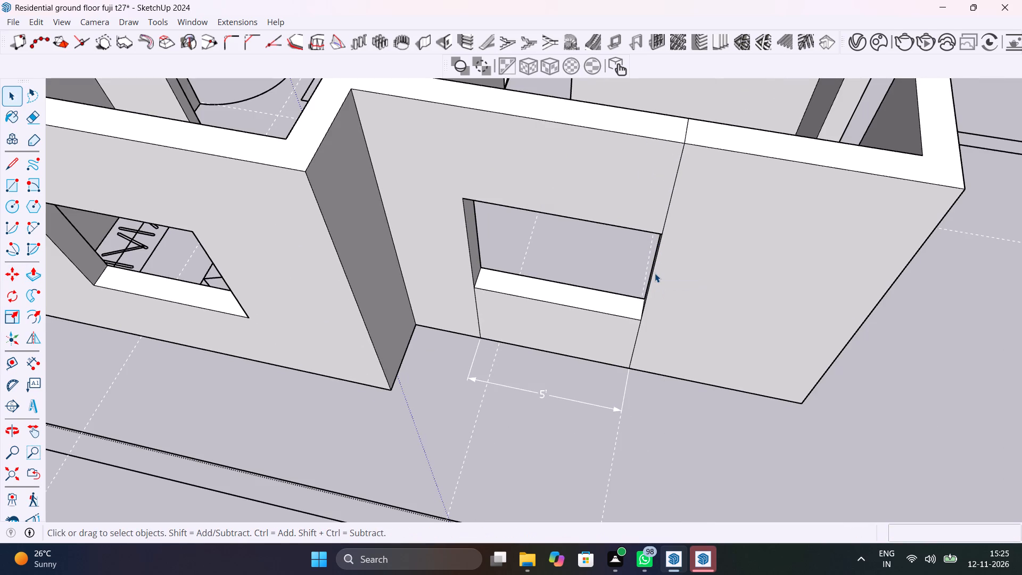
Save the model.
{"action": "key", "text": "ctrl+s"}
Erase the seams above and below the kitchen window on the exterior wall face and across the wall top.
{"action": "key", "text": "e"}
{"action": "left_click", "coordinate": [675, 183]}
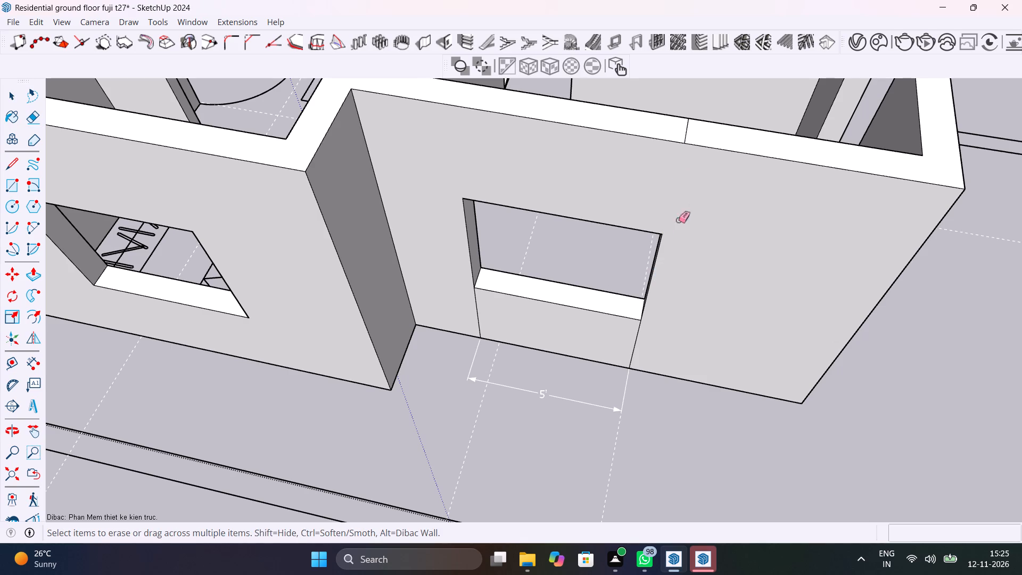
{"action": "left_click_drag", "start_coordinate": [645, 335], "coordinate": [463, 316]}
{"action": "scroll", "coordinate": [692, 130], "scroll_direction": "up", "scroll_amount": 3}
{"action": "left_click", "coordinate": [686, 127]}
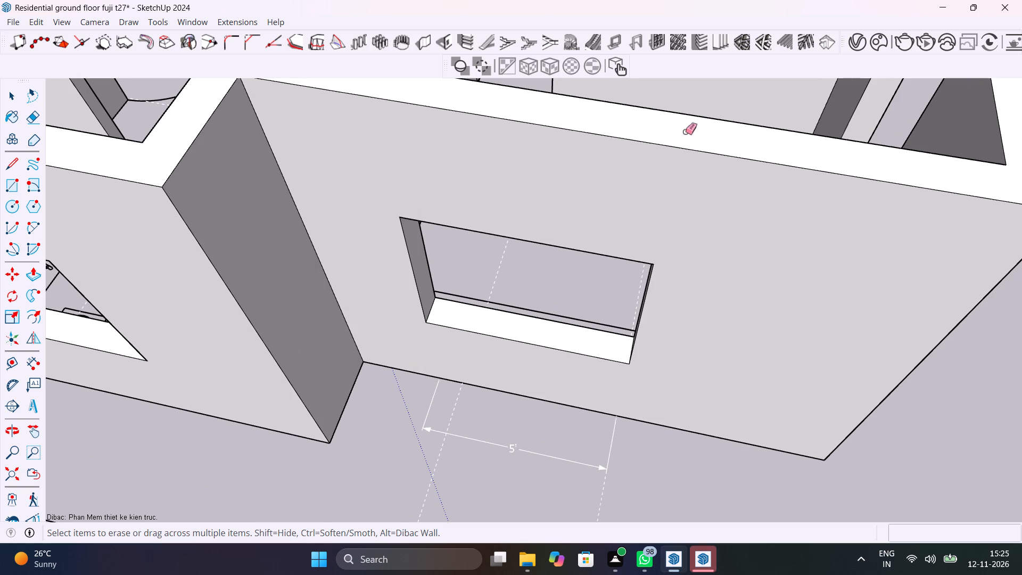
Erase the leftover seams around the kitchen window on the interior face of the same wall.
{"action": "middle_click_drag", "start_coordinate": [551, 188], "coordinate": [328, 198]}
{"action": "middle_click_drag", "start_coordinate": [328, 198], "coordinate": [0, 169]}
{"action": "scroll", "coordinate": [695, 206], "scroll_direction": "down", "scroll_amount": 5}
{"action": "middle_click_drag", "start_coordinate": [711, 290], "coordinate": [468, 203]}
{"action": "left_click_drag", "start_coordinate": [491, 235], "coordinate": [520, 229]}
{"action": "left_click_drag", "start_coordinate": [488, 365], "coordinate": [590, 361]}
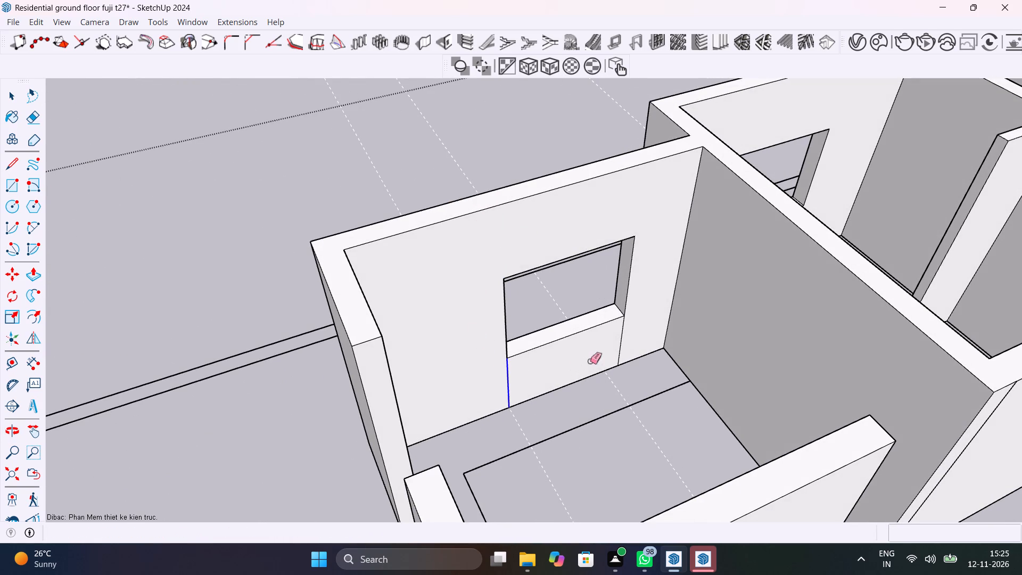
{"action": "left_click_drag", "start_coordinate": [590, 361], "coordinate": [632, 342]}
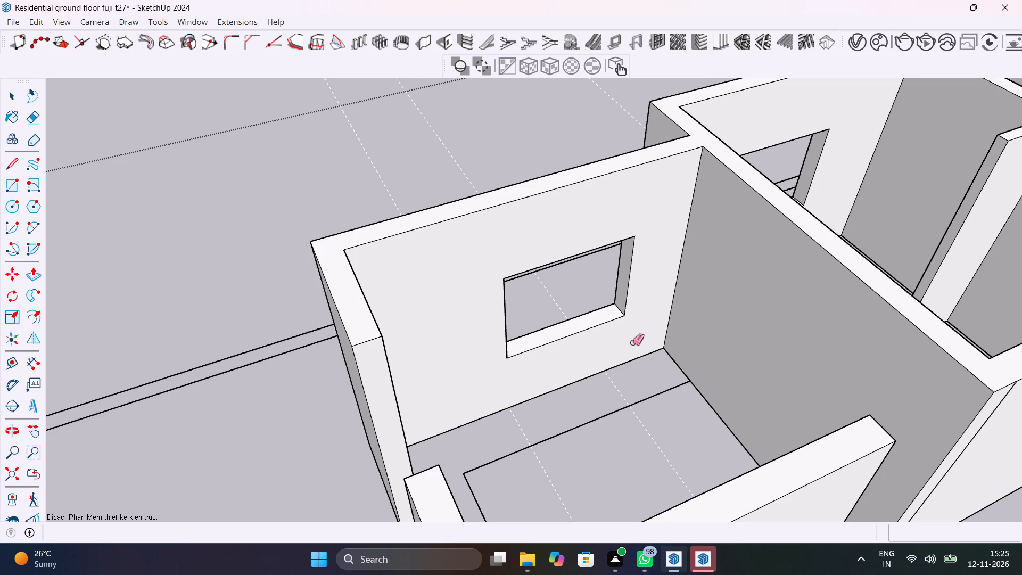
{"action": "scroll", "coordinate": [632, 342], "scroll_direction": "down", "scroll_amount": 4}
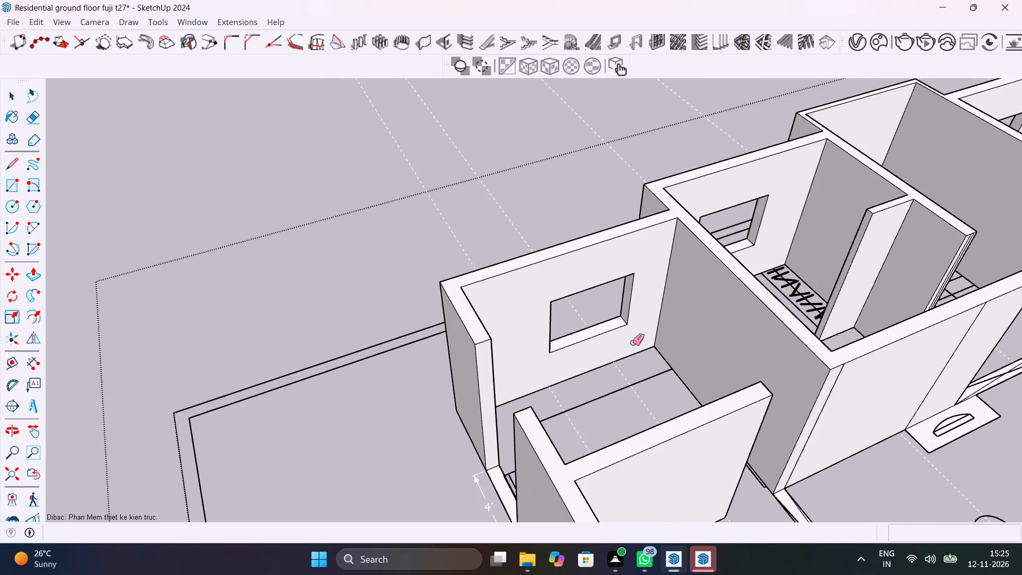
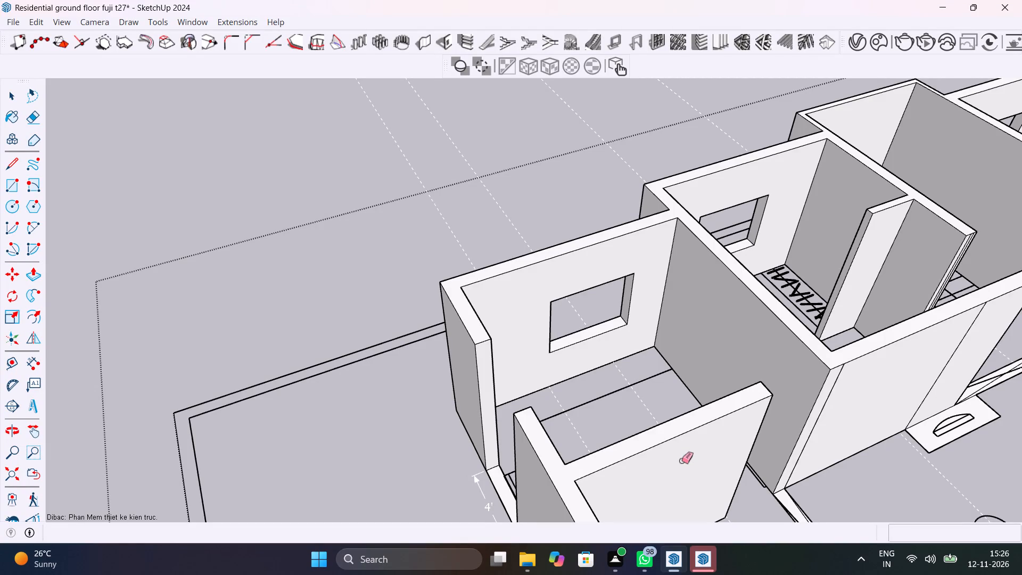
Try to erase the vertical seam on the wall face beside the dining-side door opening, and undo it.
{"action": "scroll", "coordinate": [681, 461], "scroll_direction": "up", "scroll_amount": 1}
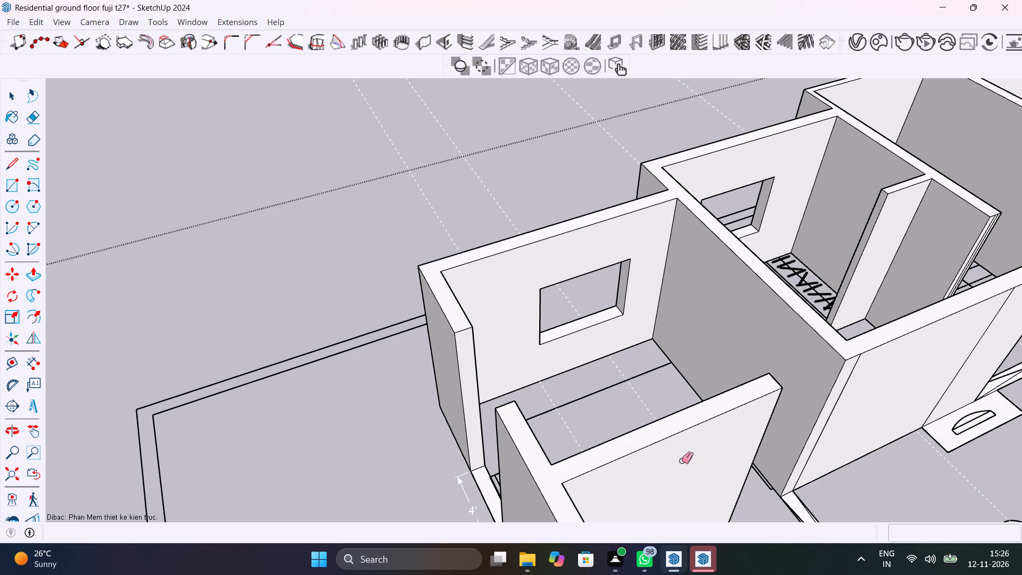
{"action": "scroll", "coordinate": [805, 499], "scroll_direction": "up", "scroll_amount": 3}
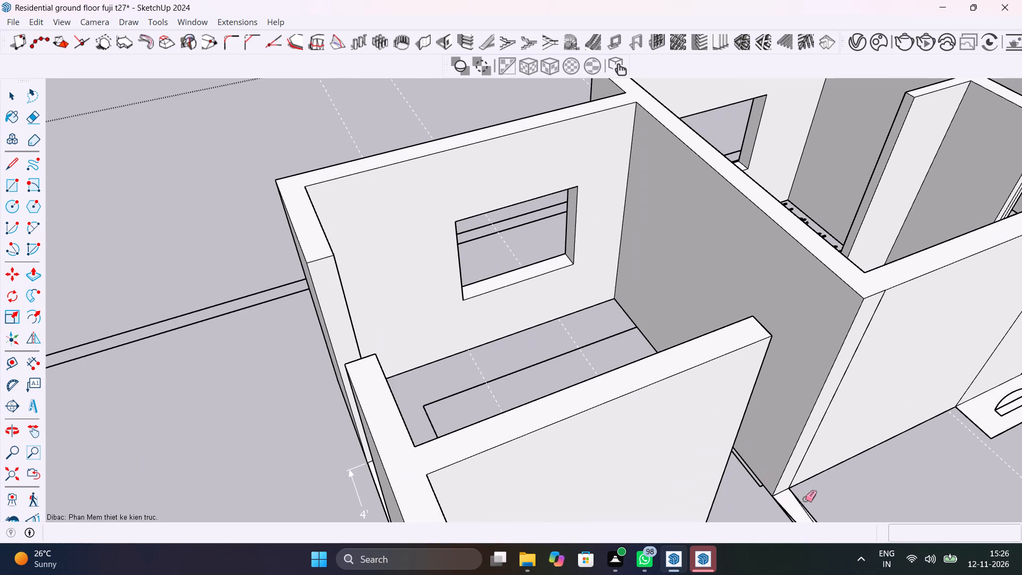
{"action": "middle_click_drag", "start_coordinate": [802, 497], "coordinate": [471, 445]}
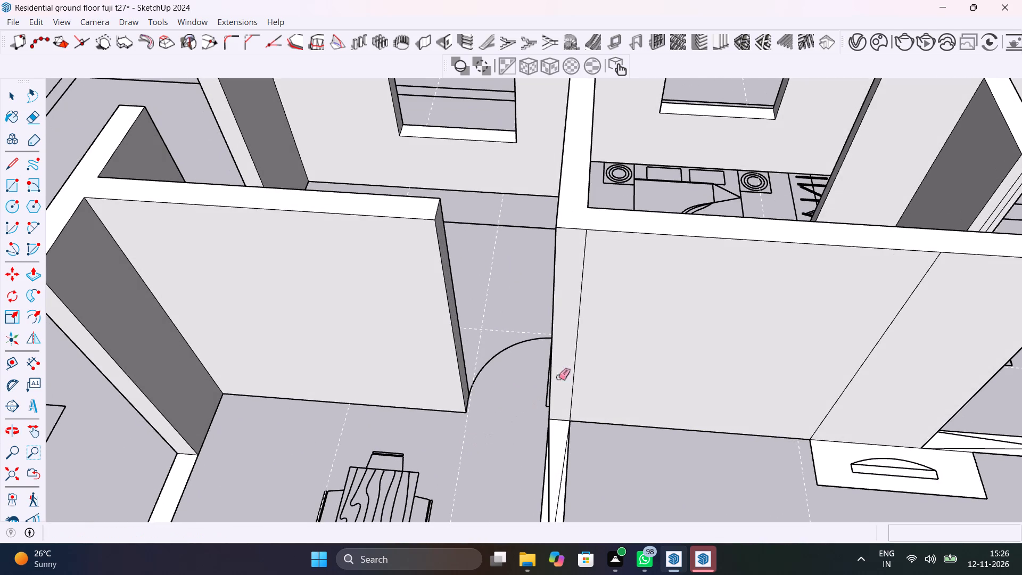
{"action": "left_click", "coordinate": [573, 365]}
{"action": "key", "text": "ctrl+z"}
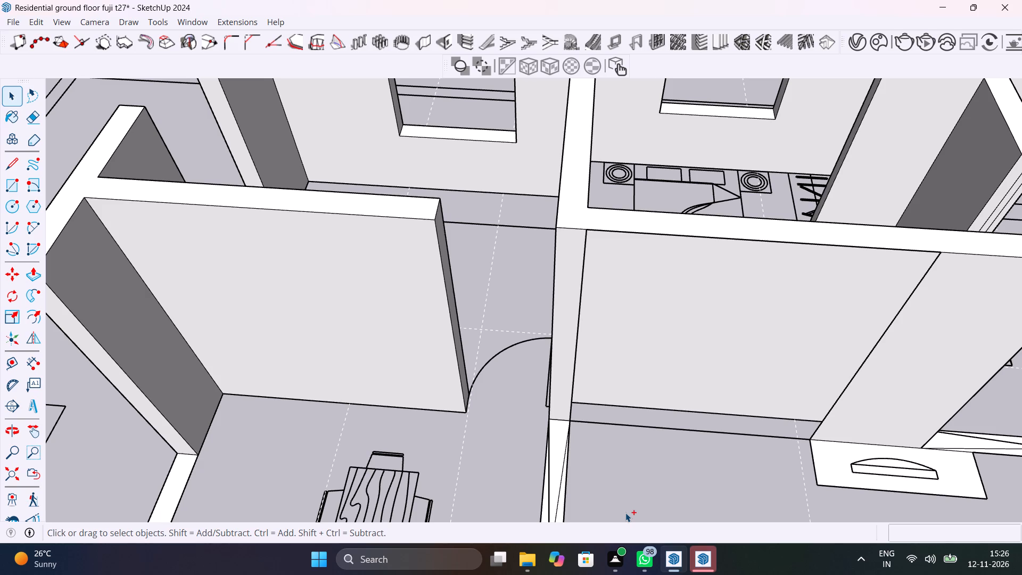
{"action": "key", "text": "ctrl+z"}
Push/Pull the base face of the 4' wall opening beside the kitchen stove up 3' to form the sill wall.
{"action": "scroll", "coordinate": [625, 513], "scroll_direction": "down", "scroll_amount": 8}
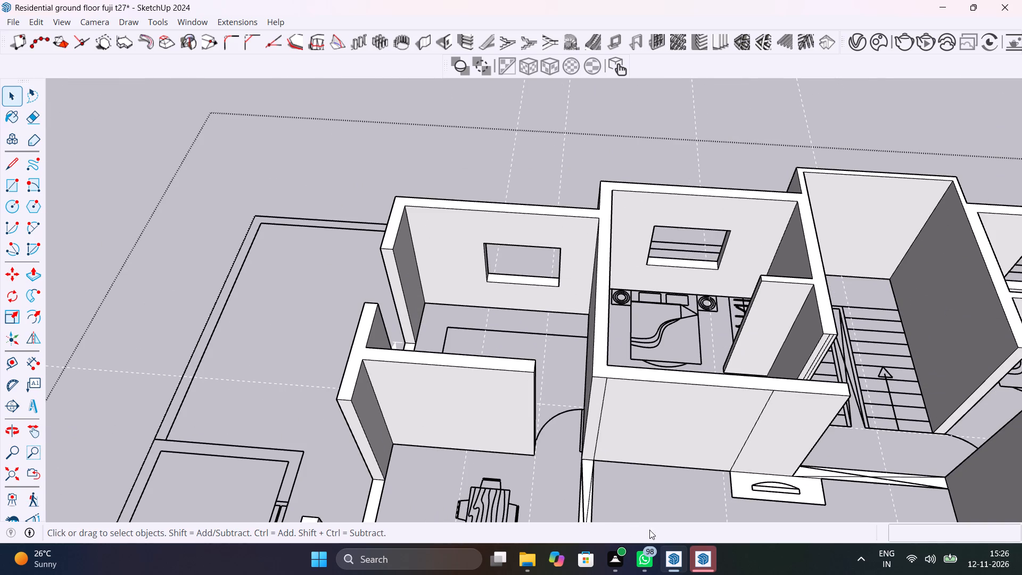
{"action": "middle_click_drag", "start_coordinate": [649, 530], "coordinate": [769, 447], "text": "shift"}
{"action": "scroll", "coordinate": [769, 447], "scroll_direction": "up", "scroll_amount": 1}
{"action": "scroll", "coordinate": [769, 447], "scroll_direction": "down", "scroll_amount": 20}
{"action": "middle_click_drag", "start_coordinate": [799, 488], "coordinate": [710, 362], "text": "shift"}
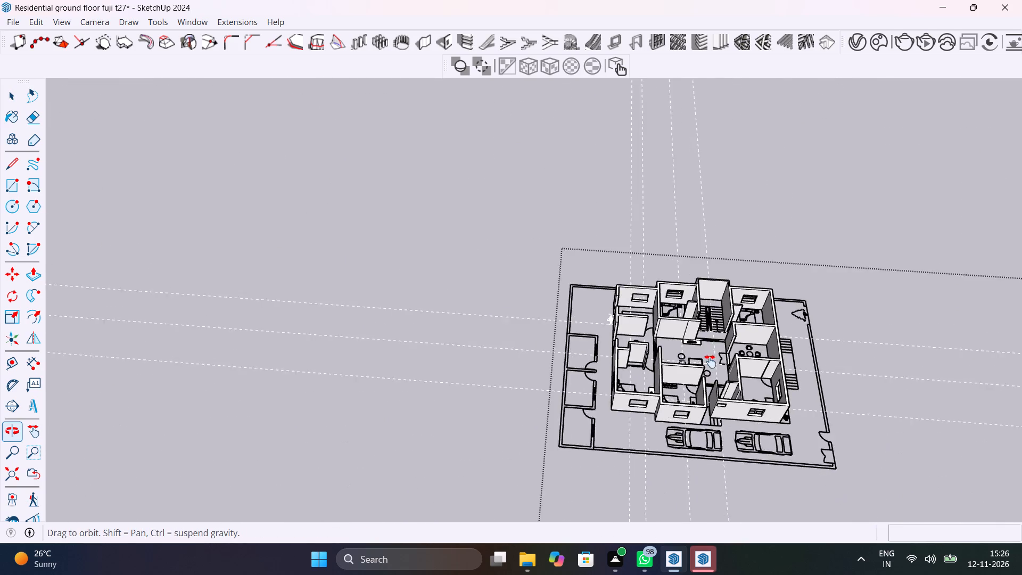
{"action": "middle_click_drag", "start_coordinate": [710, 362], "coordinate": [1021, 343], "text": "shift"}
{"action": "scroll", "coordinate": [842, 402], "scroll_direction": "down", "scroll_amount": 14}
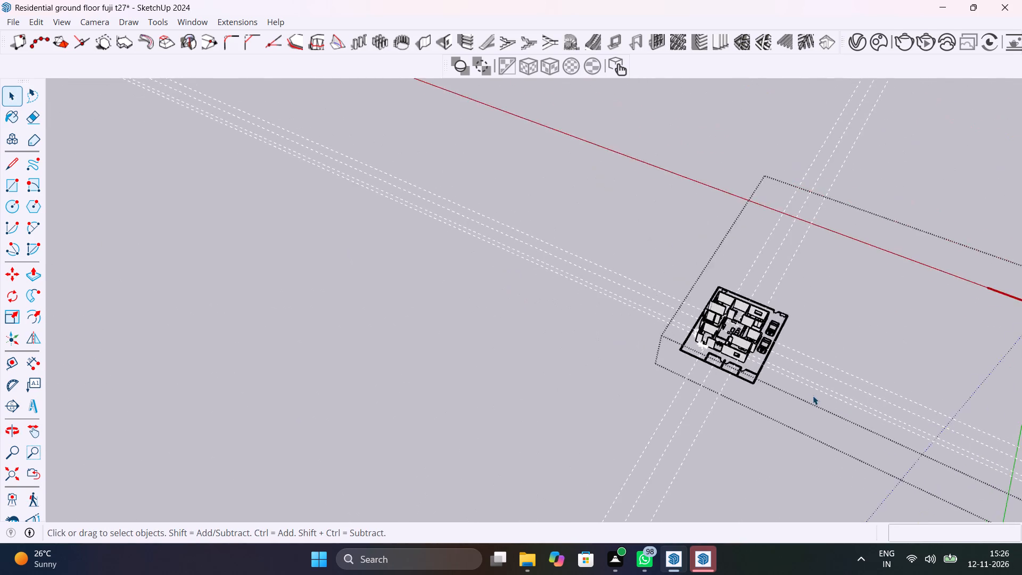
{"action": "scroll", "coordinate": [813, 396], "scroll_direction": "down", "scroll_amount": 11}
{"action": "scroll", "coordinate": [813, 396], "scroll_direction": "up", "scroll_amount": 17}
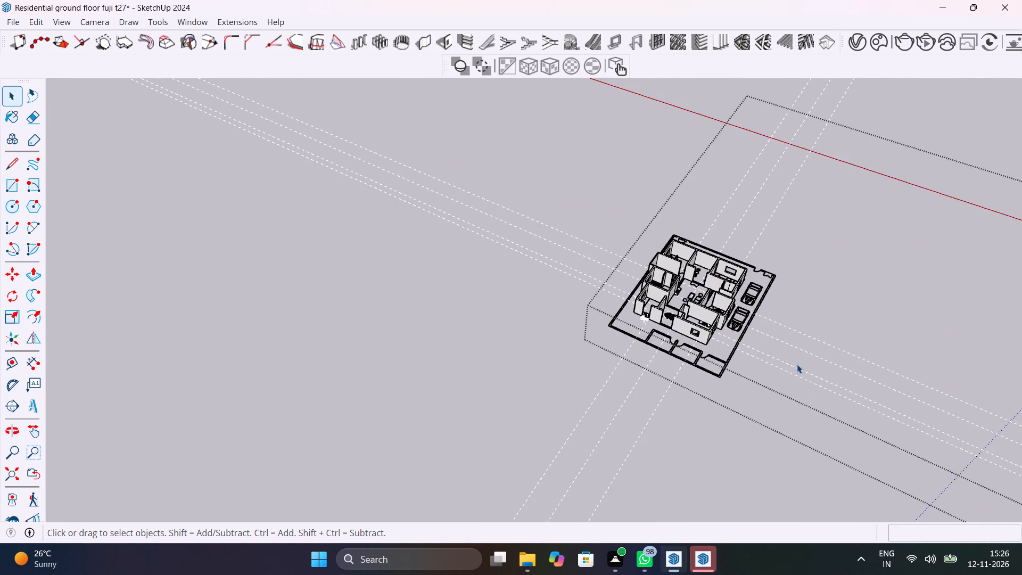
{"action": "scroll", "coordinate": [794, 363], "scroll_direction": "up", "scroll_amount": 16}
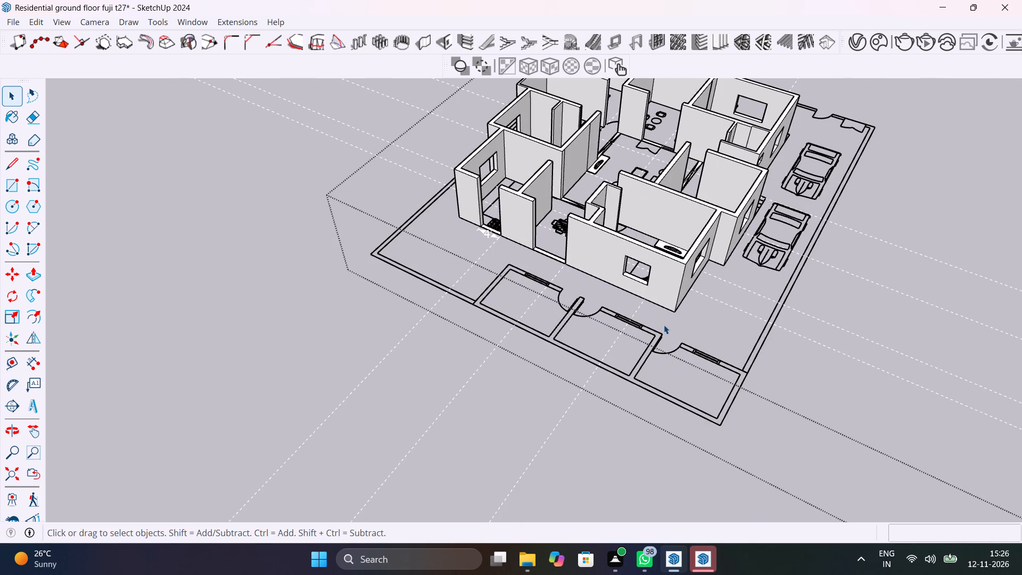
{"action": "scroll", "coordinate": [664, 317], "scroll_direction": "up", "scroll_amount": 11}
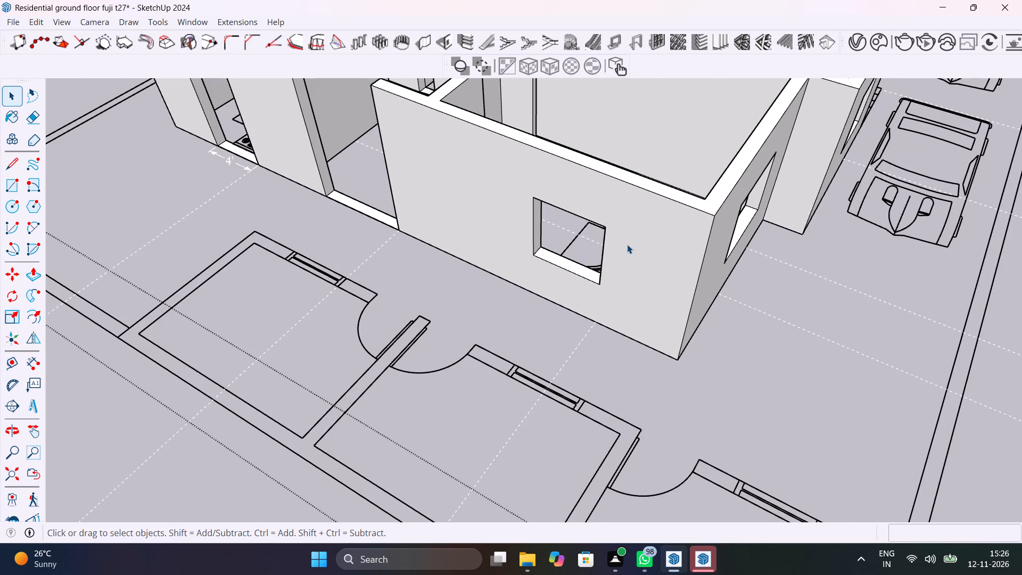
{"action": "scroll", "coordinate": [603, 242], "scroll_direction": "up", "scroll_amount": 1}
{"action": "middle_click_drag", "start_coordinate": [603, 241], "coordinate": [594, 381]}
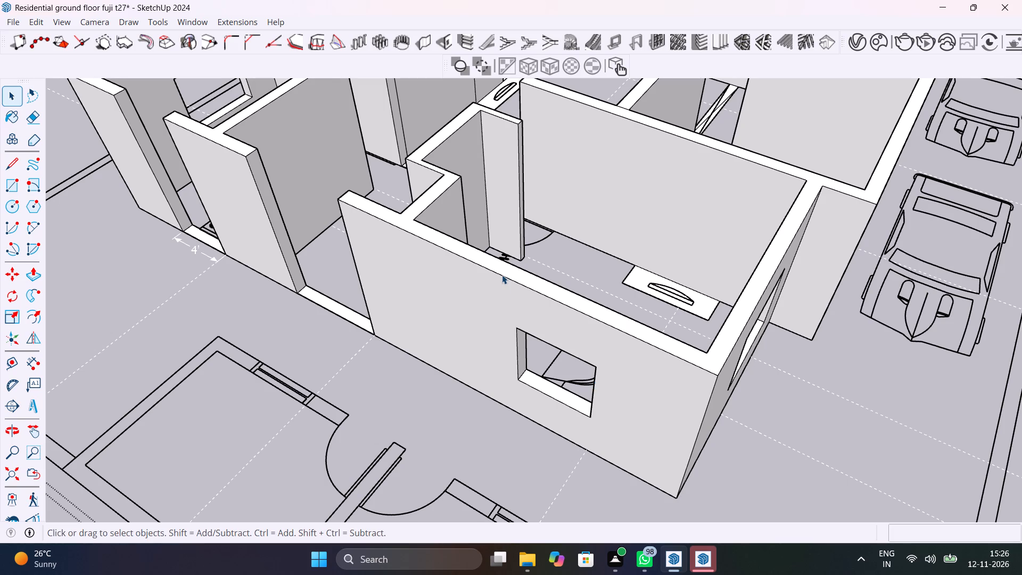
{"action": "middle_click_drag", "start_coordinate": [499, 258], "coordinate": [729, 416], "text": "shift"}
{"action": "scroll", "coordinate": [232, 371], "scroll_direction": "up", "scroll_amount": 3}
{"action": "middle_click_drag", "start_coordinate": [269, 367], "coordinate": [525, 344], "text": "shift"}
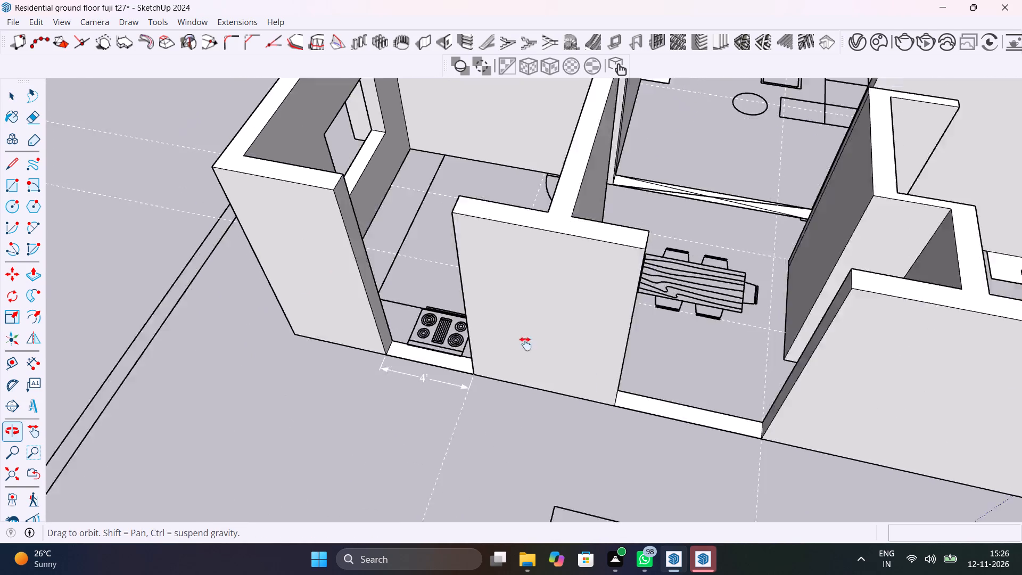
{"action": "middle_click_drag", "start_coordinate": [525, 344], "coordinate": [548, 344], "text": "shift"}
{"action": "scroll", "coordinate": [522, 368], "scroll_direction": "up", "scroll_amount": 10}
{"action": "left_click", "coordinate": [526, 360]}
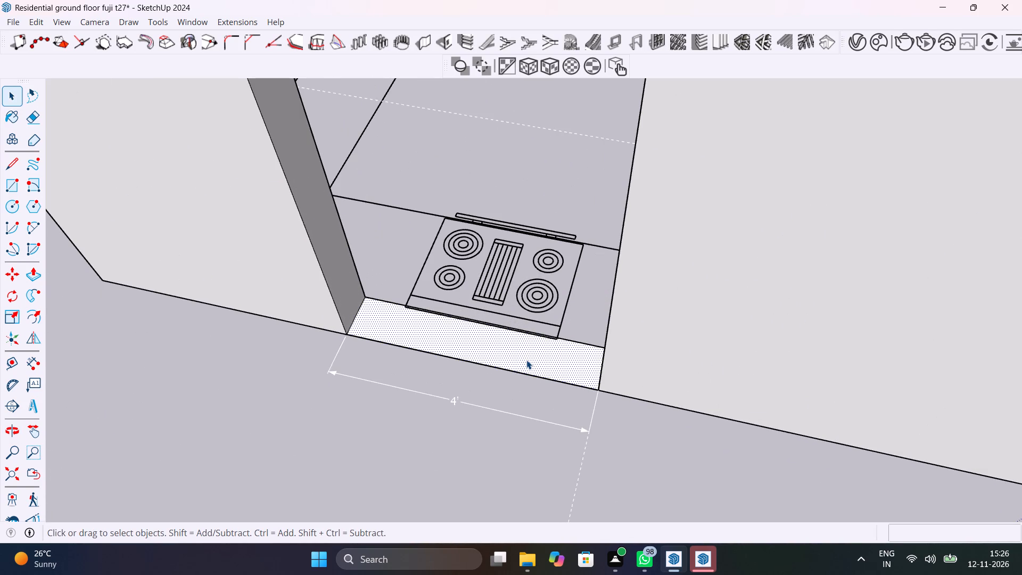
{"action": "scroll", "coordinate": [526, 360], "scroll_direction": "up", "scroll_amount": 4}
{"action": "key", "text": "p"}
{"action": "left_click", "coordinate": [526, 360]}
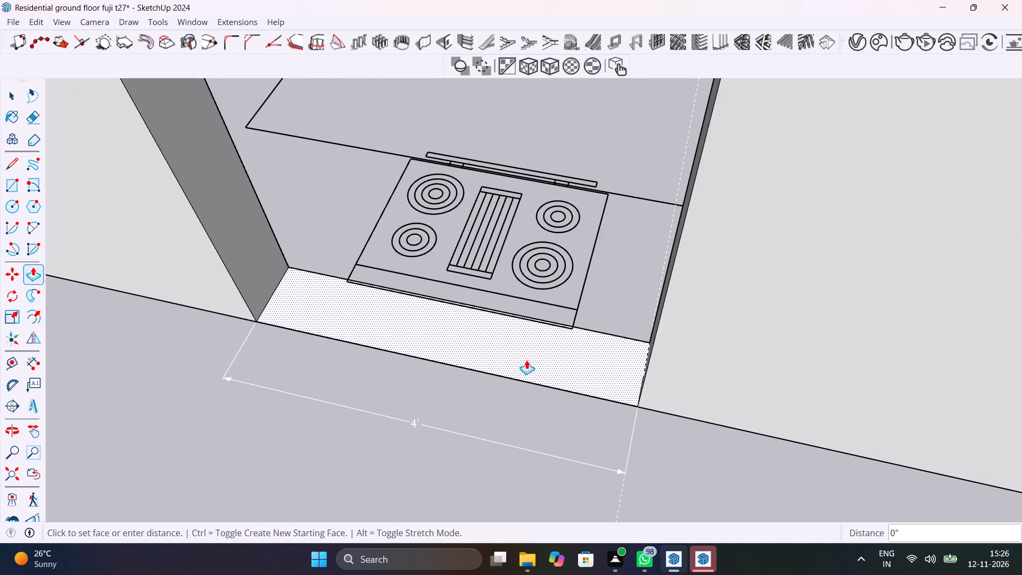
{"action": "scroll", "coordinate": [508, 313], "scroll_direction": "down", "scroll_amount": 4}
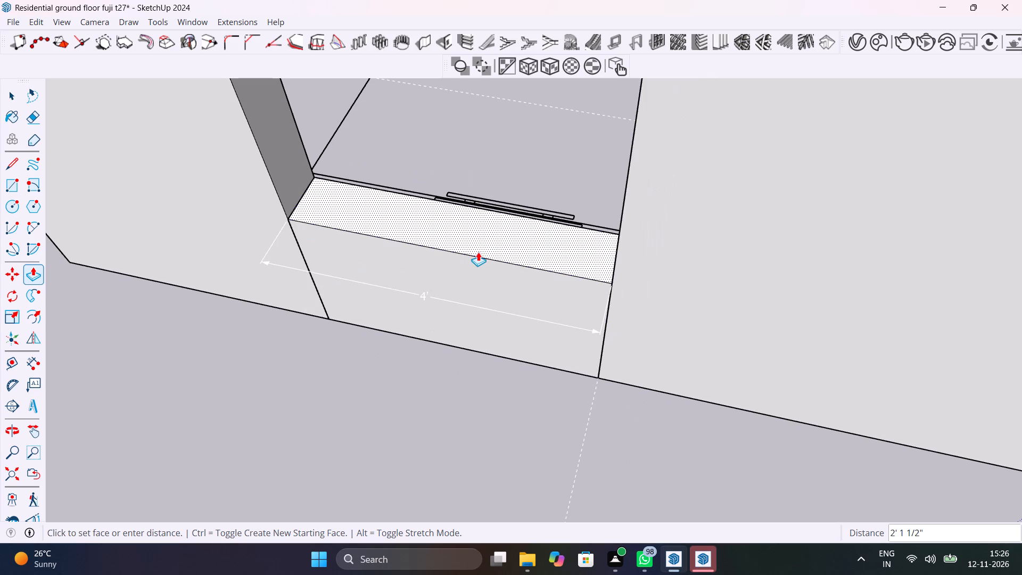
{"action": "type", "text": "3'"}
{"action": "key", "text": "Return"}
{"action": "key", "text": "space"}
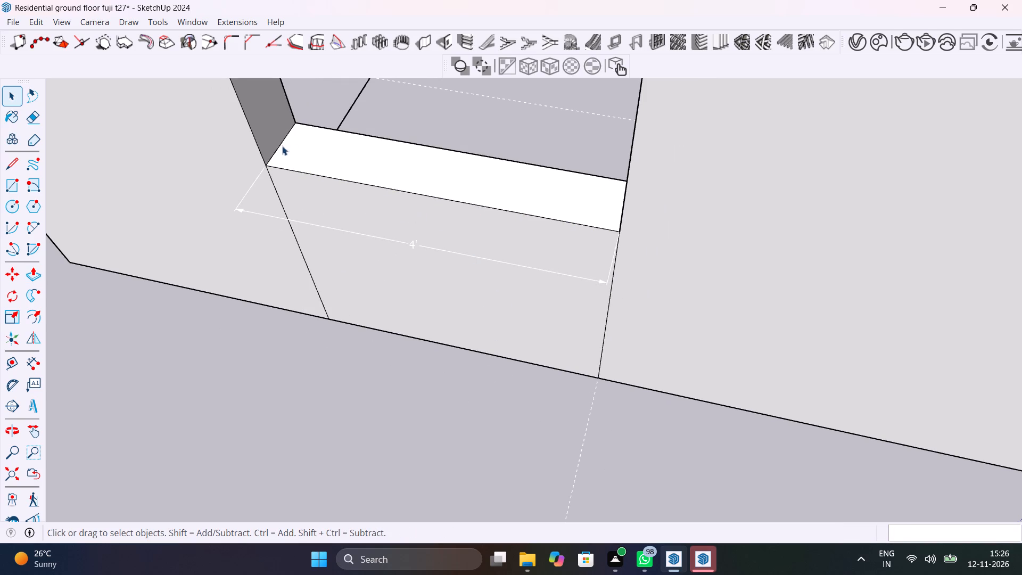
Copy the sill's end edge 4' straight up the jamb face of the stove-side opening.
{"action": "left_click", "coordinate": [275, 157]}
{"action": "key", "text": "m"}
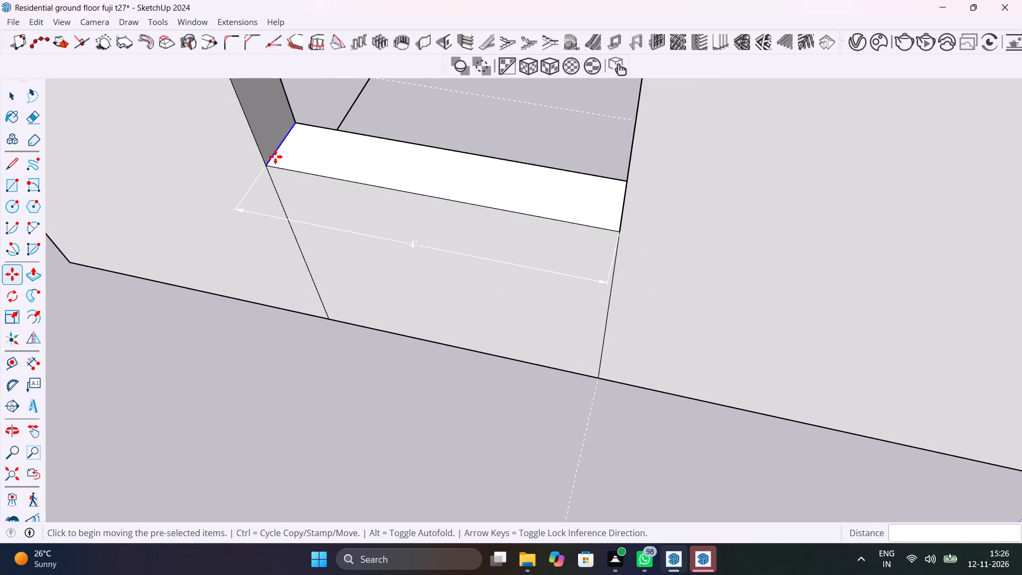
{"action": "left_click", "coordinate": [269, 167]}
{"action": "scroll", "coordinate": [262, 131], "scroll_direction": "down", "scroll_amount": 2}
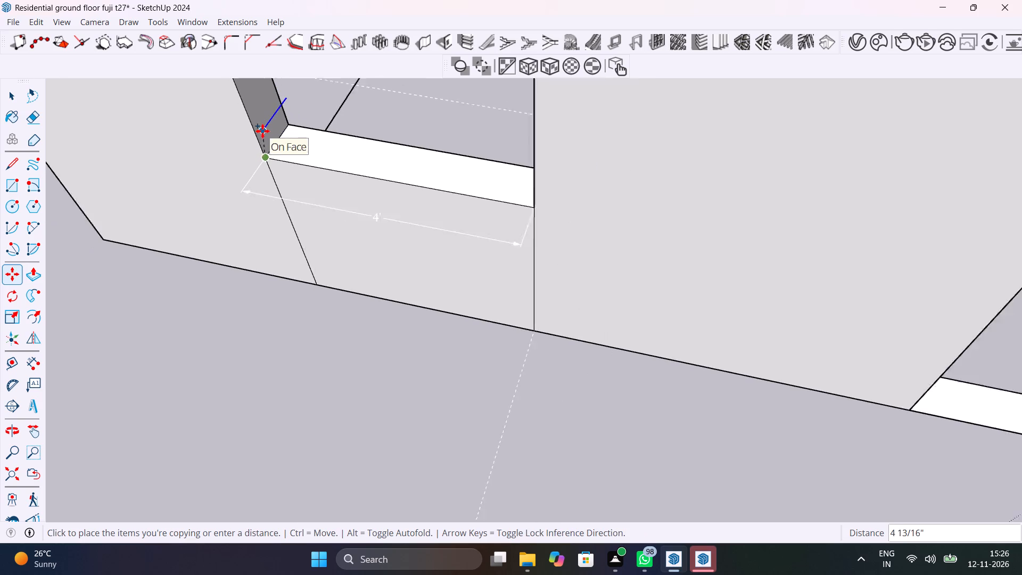
{"action": "scroll", "coordinate": [262, 131], "scroll_direction": "down", "scroll_amount": 8}
{"action": "middle_click_drag", "start_coordinate": [262, 130], "coordinate": [347, 333], "text": "shift"}
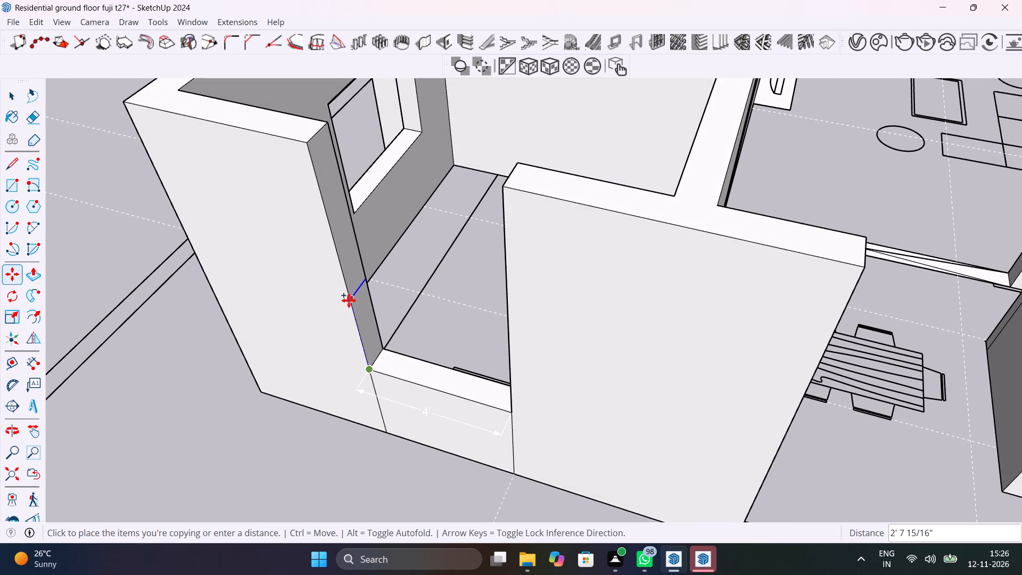
{"action": "type", "text": "4'"}
{"action": "key", "text": "Return"}
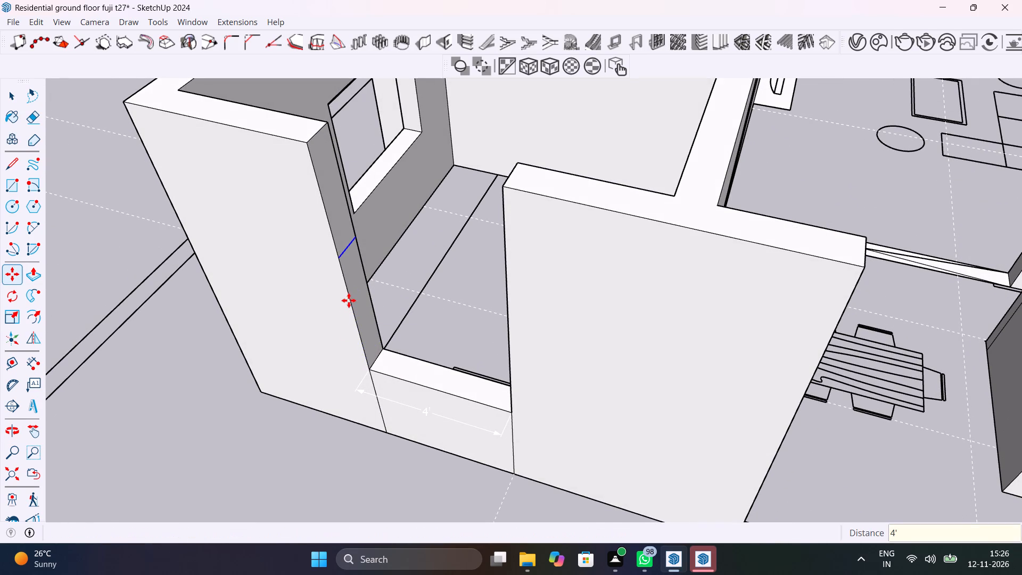
{"action": "key", "text": "space"}
Push/Pull the jamb face above the copied edge across the 4' opening to the opposite wall, forming the upper wall.
{"action": "left_click", "coordinate": [343, 227]}
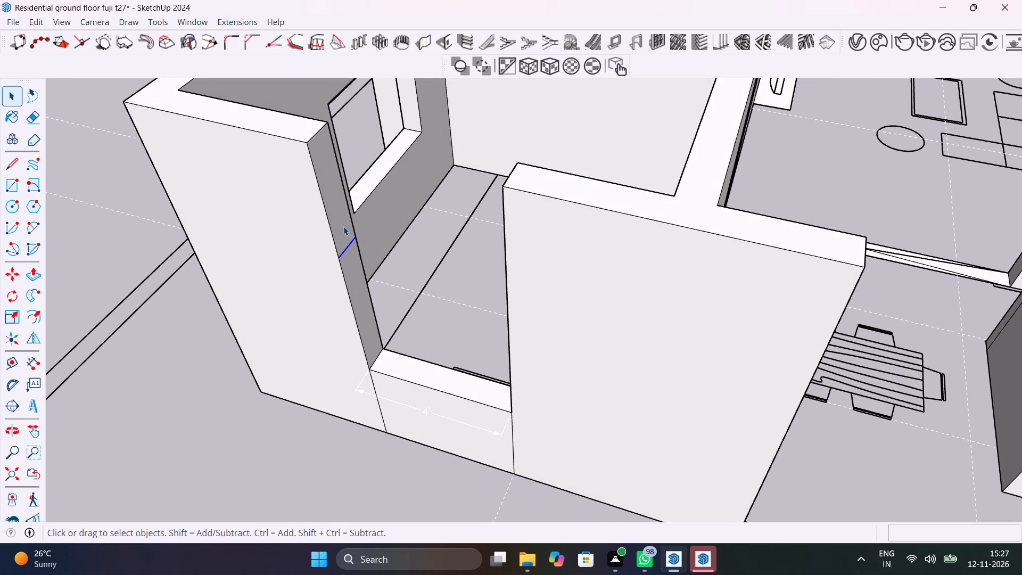
{"action": "key", "text": "p"}
{"action": "left_click", "coordinate": [343, 226]}
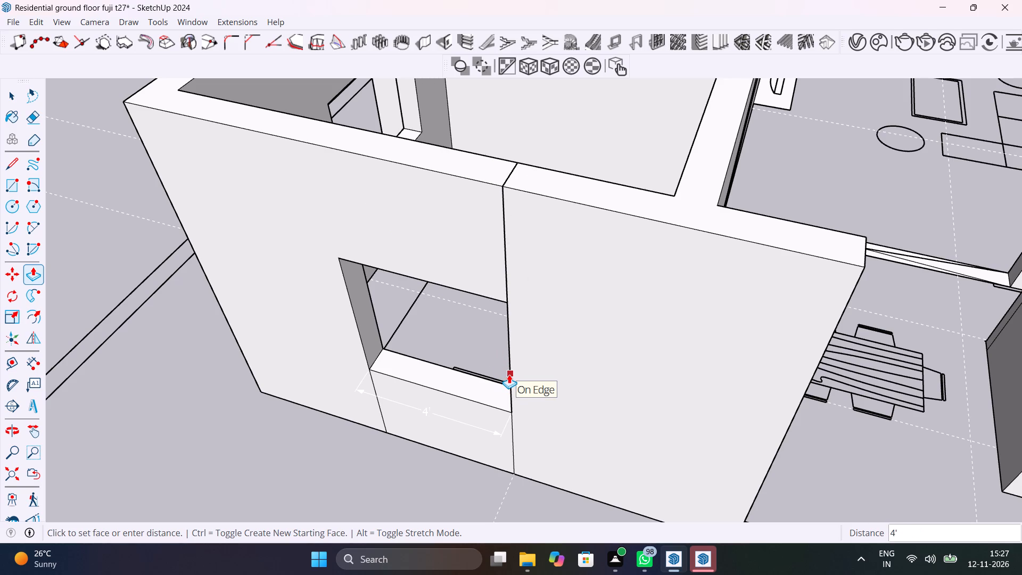
{"action": "left_click", "coordinate": [509, 374]}
{"action": "key", "text": "space"}
Erase the exterior seams around the stove-side window, the 4' dimension below it, and the seam across the wall top.
{"action": "key", "text": "e"}
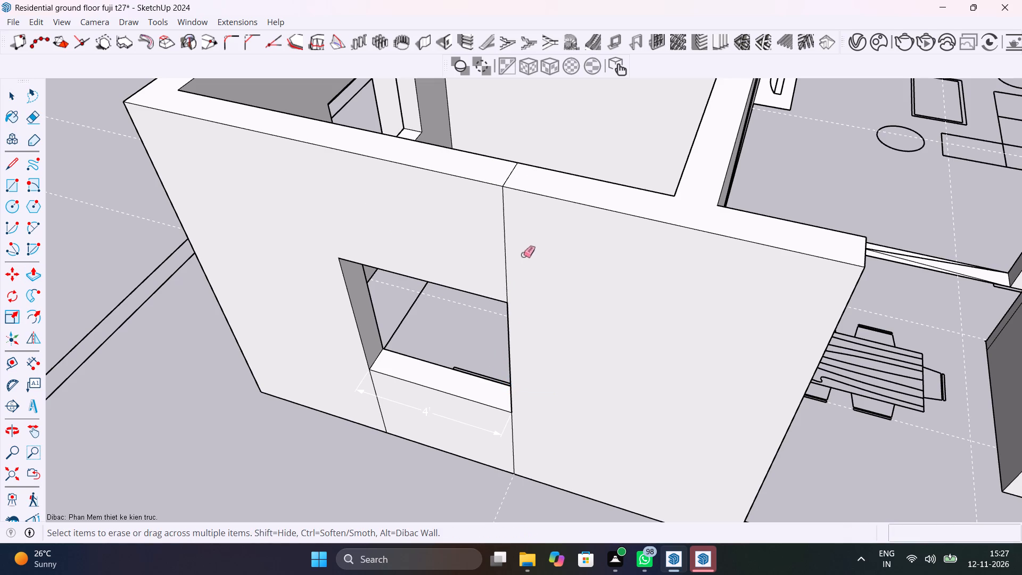
{"action": "left_click_drag", "start_coordinate": [523, 254], "coordinate": [490, 228]}
{"action": "left_click_drag", "start_coordinate": [514, 449], "coordinate": [456, 424]}
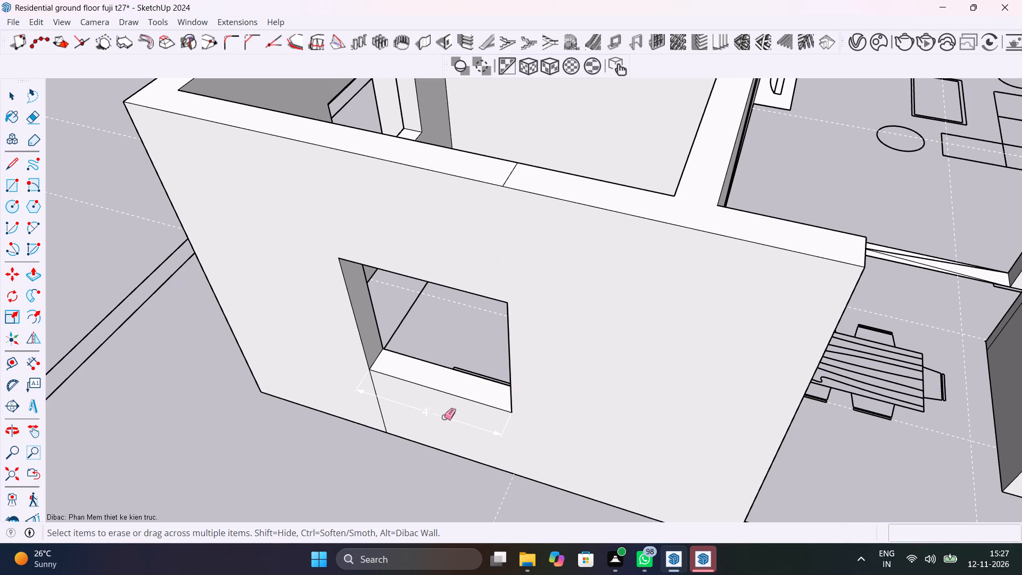
{"action": "left_click", "coordinate": [442, 415]}
{"action": "left_click_drag", "start_coordinate": [421, 414], "coordinate": [366, 400]}
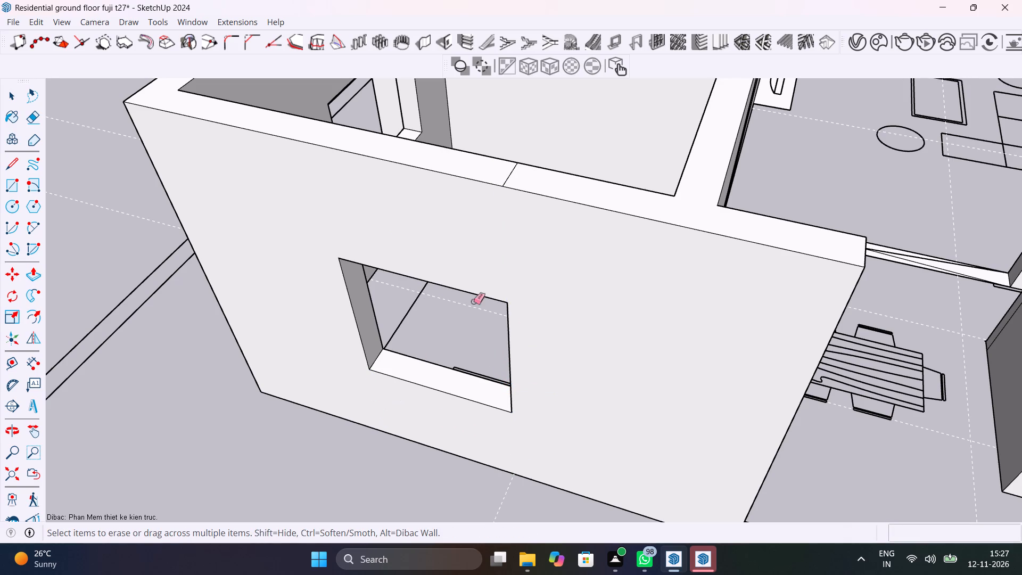
{"action": "left_click", "coordinate": [511, 176]}
Erase the leftover seams above and below the stove-side window on the wall's interior face.
{"action": "middle_click_drag", "start_coordinate": [541, 280], "coordinate": [595, 357], "text": "shift"}
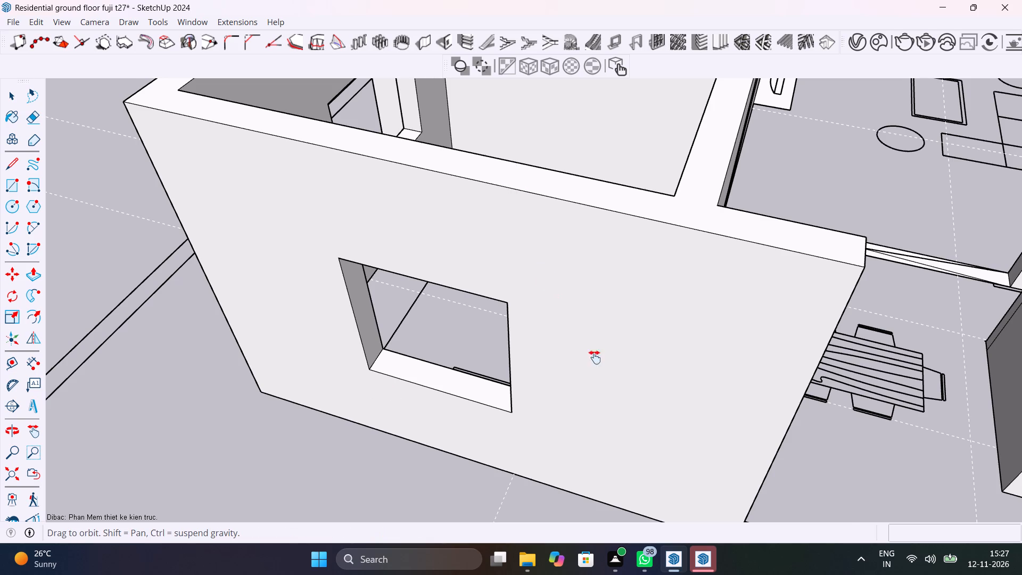
{"action": "middle_click_drag", "start_coordinate": [595, 357], "coordinate": [89, 369], "text": "shift"}
{"action": "left_click_drag", "start_coordinate": [534, 363], "coordinate": [524, 369]}
{"action": "middle_click_drag", "start_coordinate": [630, 367], "coordinate": [434, 309], "text": "shift"}
{"action": "left_click_drag", "start_coordinate": [428, 331], "coordinate": [396, 359]}
{"action": "left_click_drag", "start_coordinate": [294, 417], "coordinate": [275, 434]}
Inspect the walls and window openings around the house from outside and above for missing pieces and stray edges.
{"action": "scroll", "coordinate": [366, 410], "scroll_direction": "down", "scroll_amount": 5}
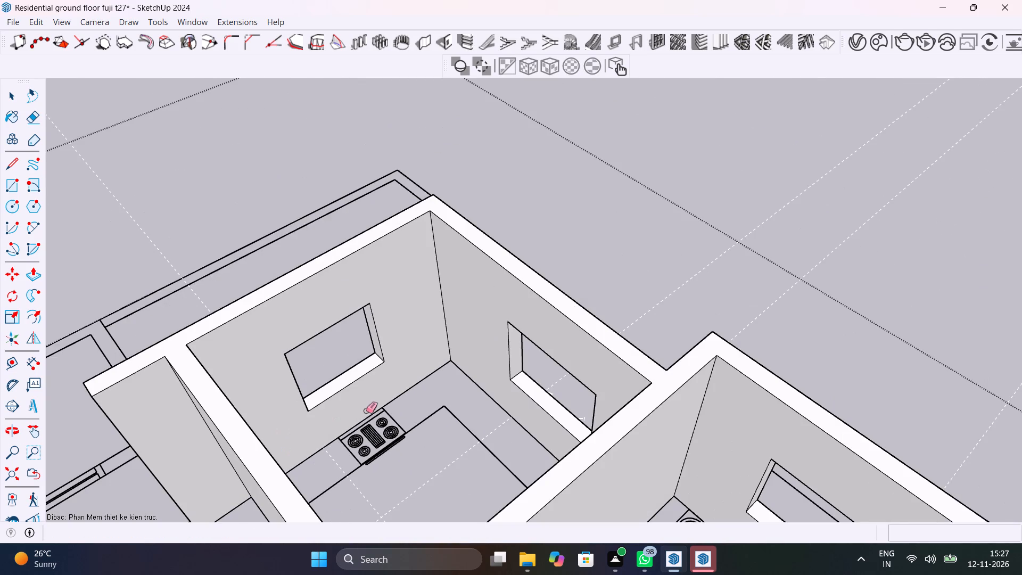
{"action": "middle_click_drag", "start_coordinate": [410, 405], "coordinate": [586, 409]}
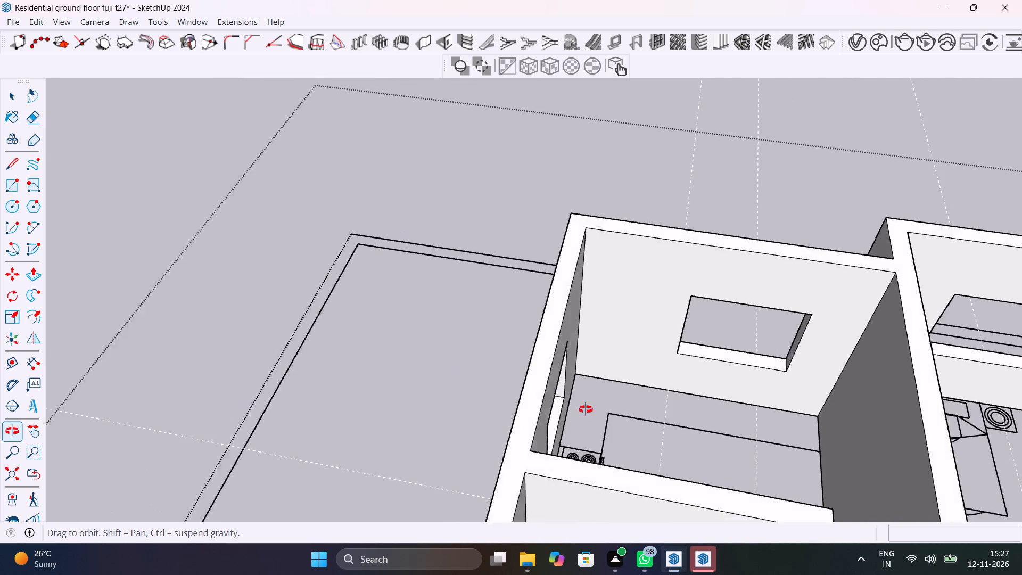
{"action": "middle_click_drag", "start_coordinate": [586, 409], "coordinate": [281, 332]}
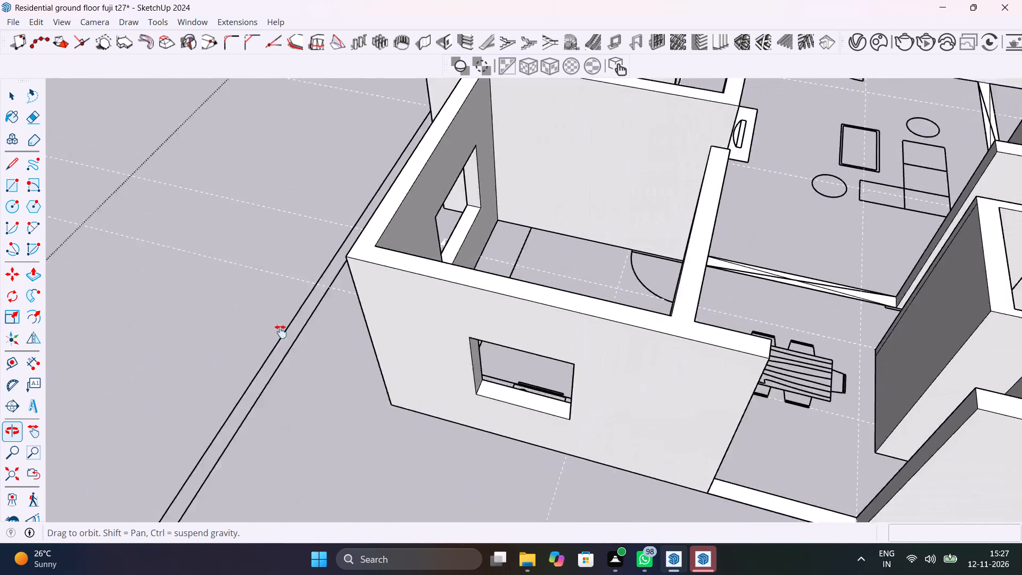
{"action": "middle_click_drag", "start_coordinate": [281, 332], "coordinate": [206, 330]}
{"action": "scroll", "coordinate": [446, 360], "scroll_direction": "down", "scroll_amount": 6}
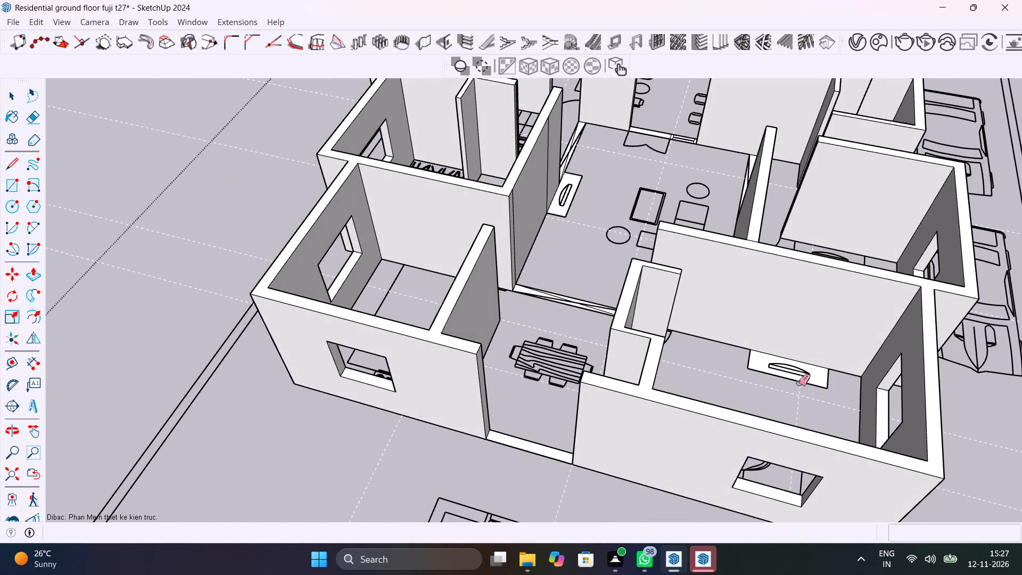
{"action": "middle_click_drag", "start_coordinate": [798, 382], "coordinate": [469, 469], "text": "shift"}
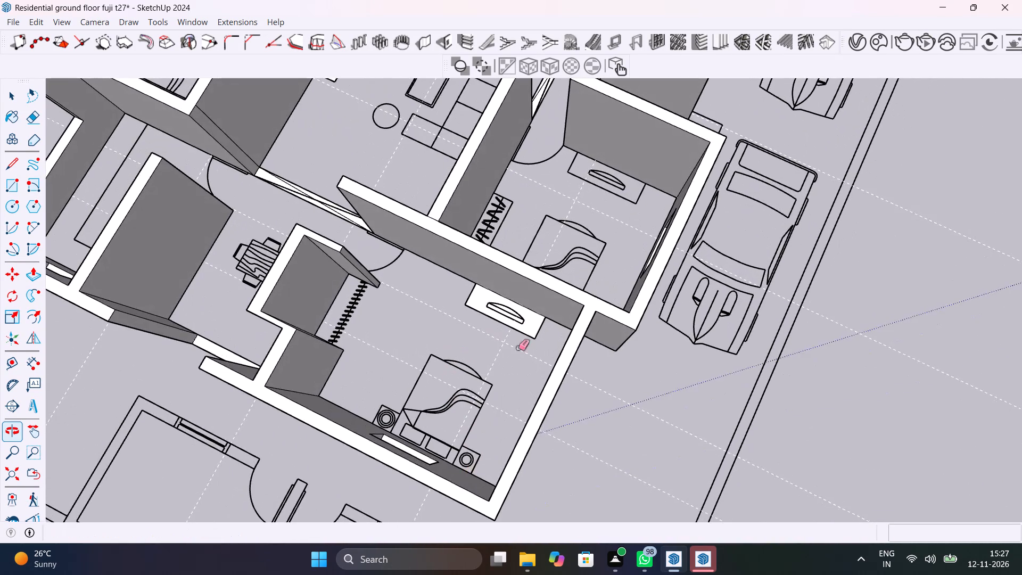
{"action": "middle_click_drag", "start_coordinate": [614, 272], "coordinate": [655, 429], "text": "shift"}
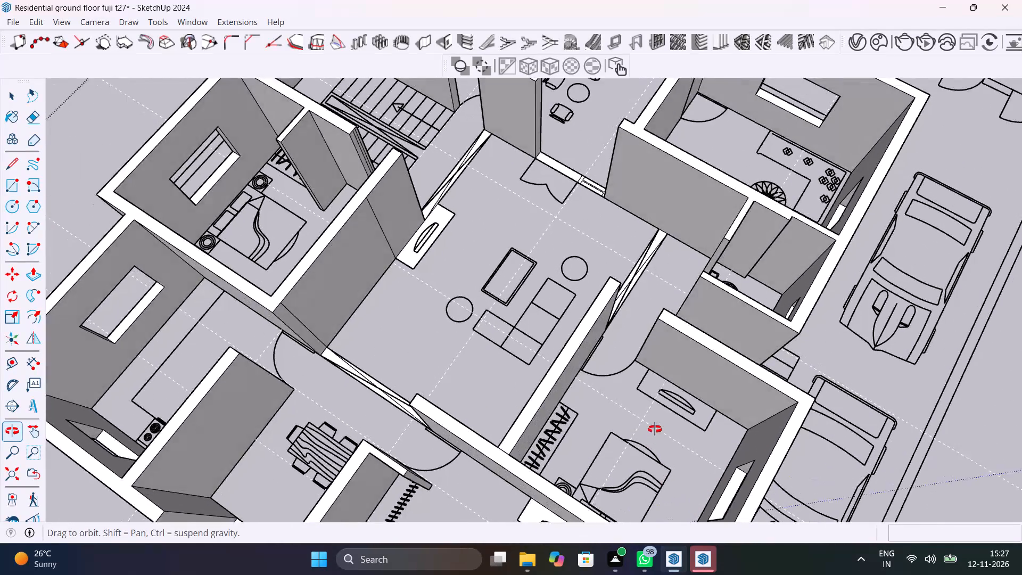
{"action": "middle_click_drag", "start_coordinate": [655, 429], "coordinate": [341, 416], "text": "shift"}
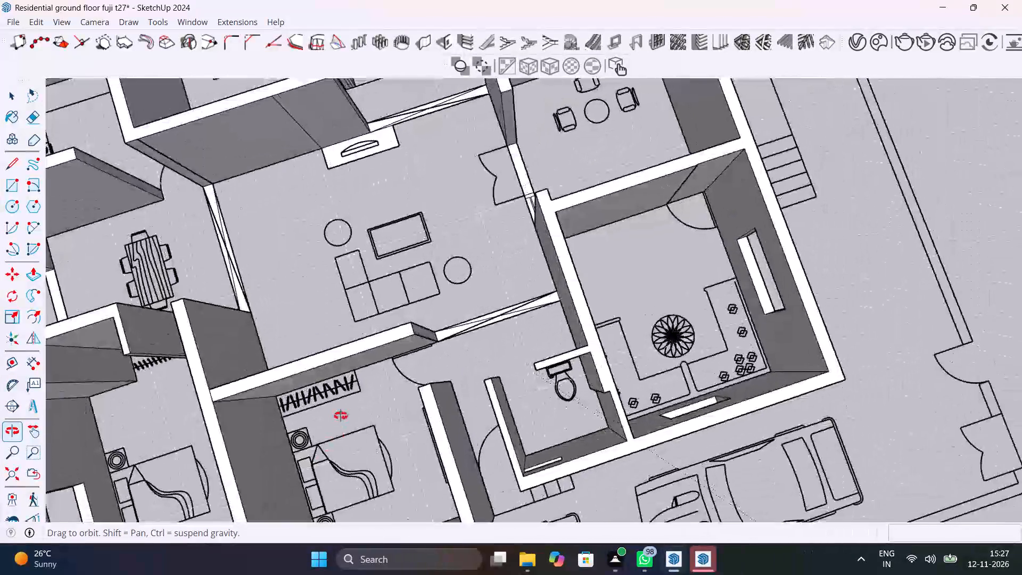
{"action": "middle_click_drag", "start_coordinate": [341, 416], "coordinate": [427, 336], "text": "shift"}
{"action": "scroll", "coordinate": [427, 337], "scroll_direction": "down", "scroll_amount": 7}
{"action": "scroll", "coordinate": [492, 431], "scroll_direction": "up", "scroll_amount": 4}
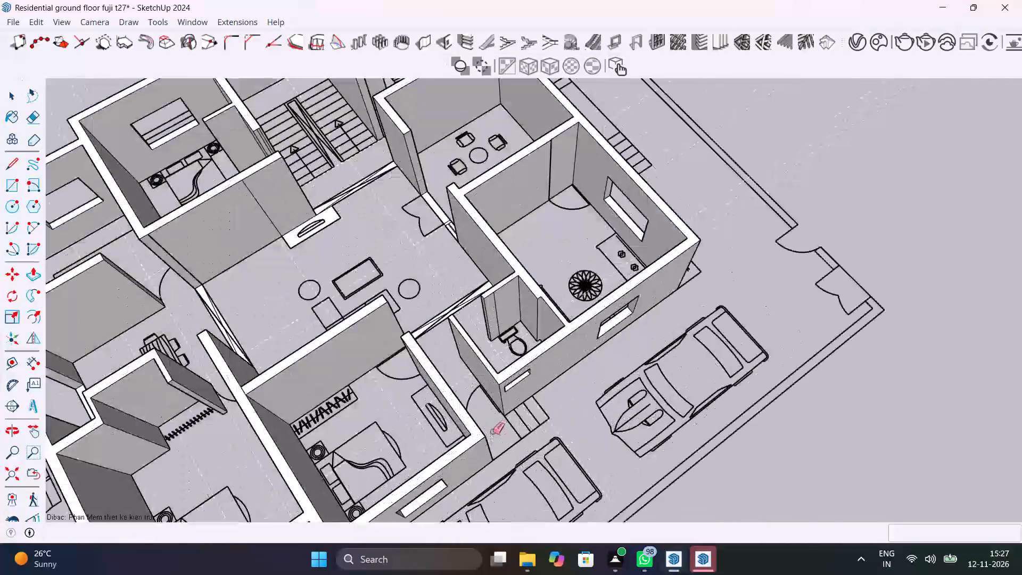
{"action": "scroll", "coordinate": [492, 431], "scroll_direction": "up", "scroll_amount": 7}
{"action": "middle_click_drag", "start_coordinate": [489, 429], "coordinate": [191, 344], "text": "shift"}
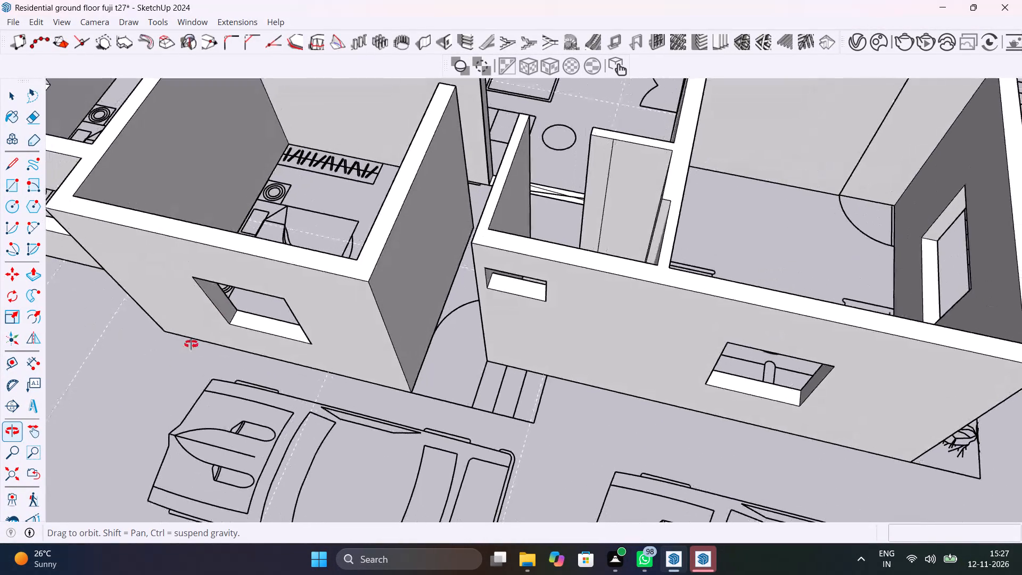
{"action": "middle_click_drag", "start_coordinate": [191, 344], "coordinate": [341, 268], "text": "shift"}
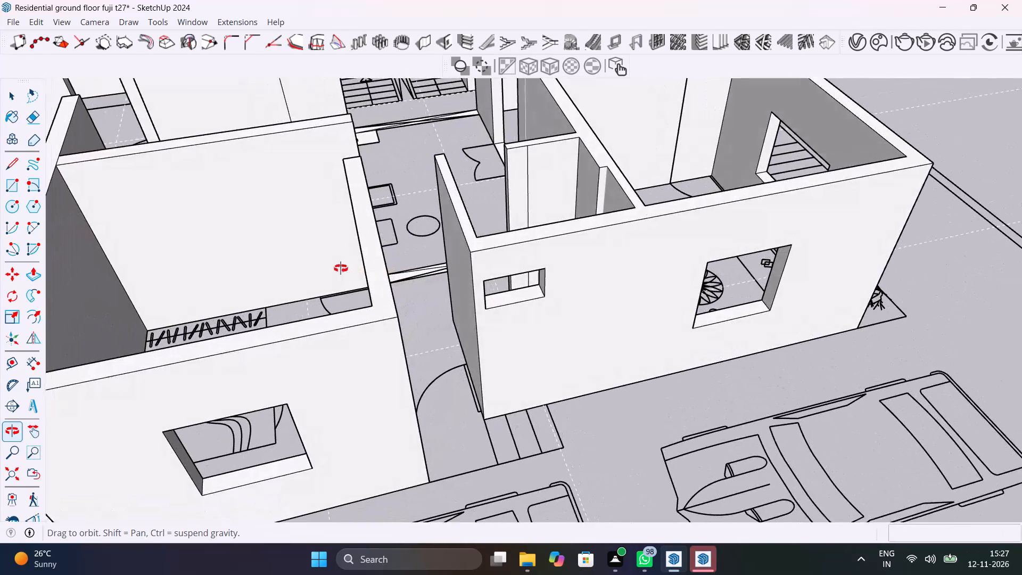
{"action": "middle_click_drag", "start_coordinate": [341, 268], "coordinate": [337, 268], "text": "shift"}
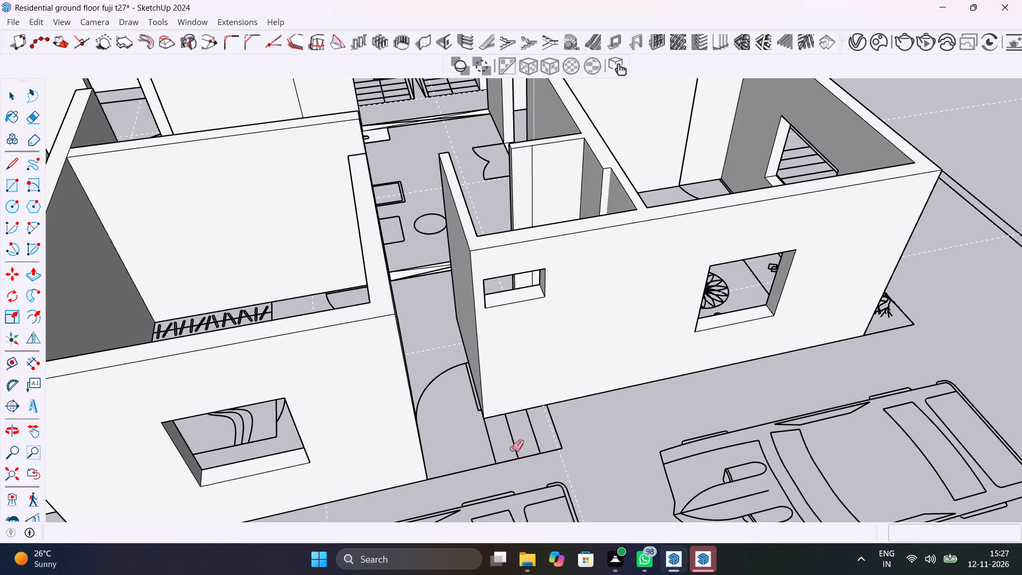
{"action": "scroll", "coordinate": [512, 448], "scroll_direction": "down", "scroll_amount": 3}
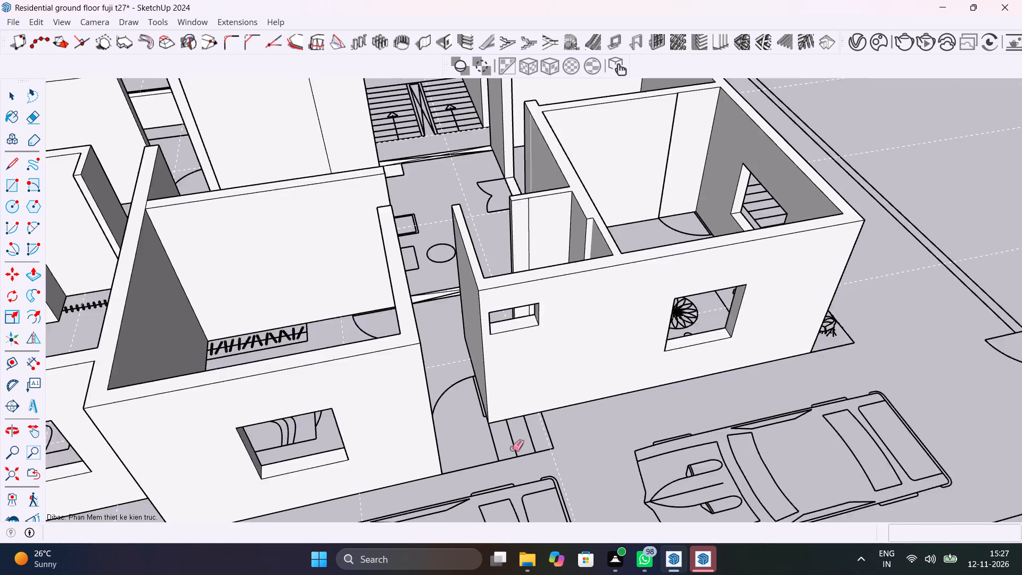
{"action": "scroll", "coordinate": [512, 448], "scroll_direction": "down", "scroll_amount": 2}
{"action": "middle_click_drag", "start_coordinate": [488, 235], "coordinate": [674, 372], "text": "shift"}
{"action": "scroll", "coordinate": [692, 376], "scroll_direction": "down", "scroll_amount": 1}
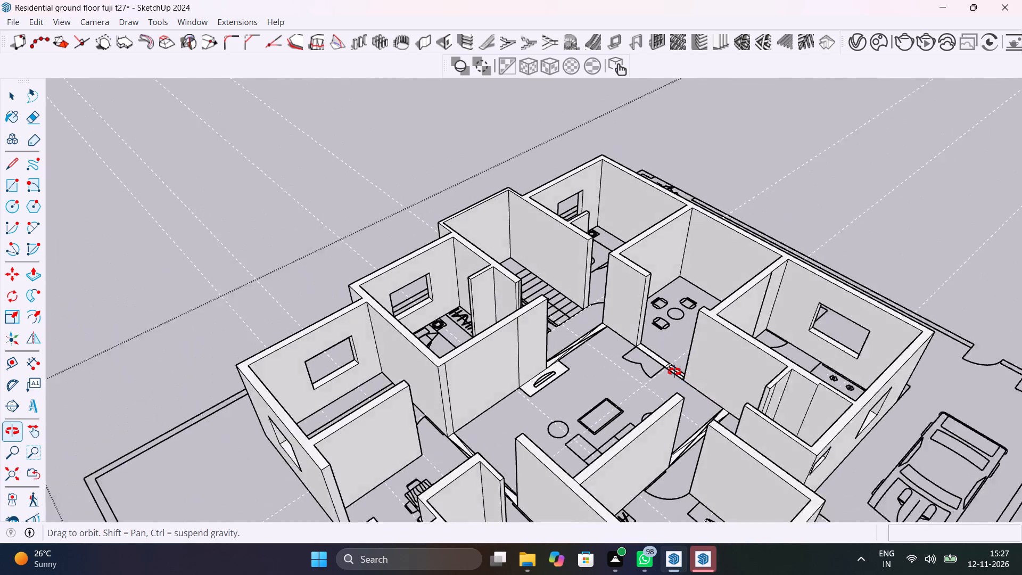
{"action": "middle_click_drag", "start_coordinate": [674, 372], "coordinate": [594, 359], "text": "shift"}
{"action": "scroll", "coordinate": [652, 374], "scroll_direction": "up", "scroll_amount": 4}
Erase the stray vertical seams on the hall-side wall beside the double door and on the adjoining toilet wall.
{"action": "left_click_drag", "start_coordinate": [644, 359], "coordinate": [636, 346]}
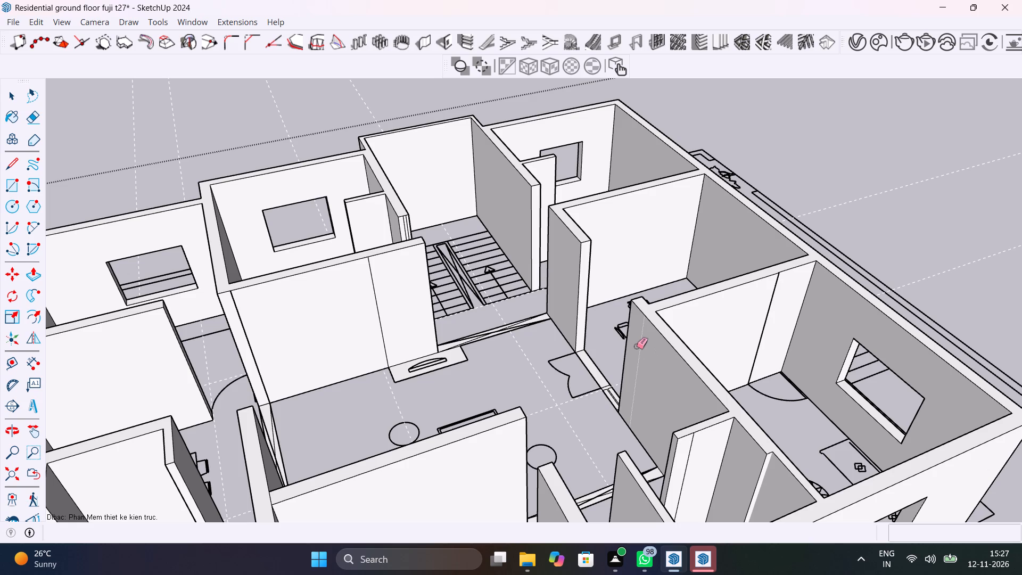
{"action": "left_click_drag", "start_coordinate": [685, 456], "coordinate": [692, 447]}
Examine the whole ground floor from several sides, checking the walls, window openings and door gaps.
{"action": "scroll", "coordinate": [693, 447], "scroll_direction": "down", "scroll_amount": 6}
{"action": "scroll", "coordinate": [564, 350], "scroll_direction": "up", "scroll_amount": 4}
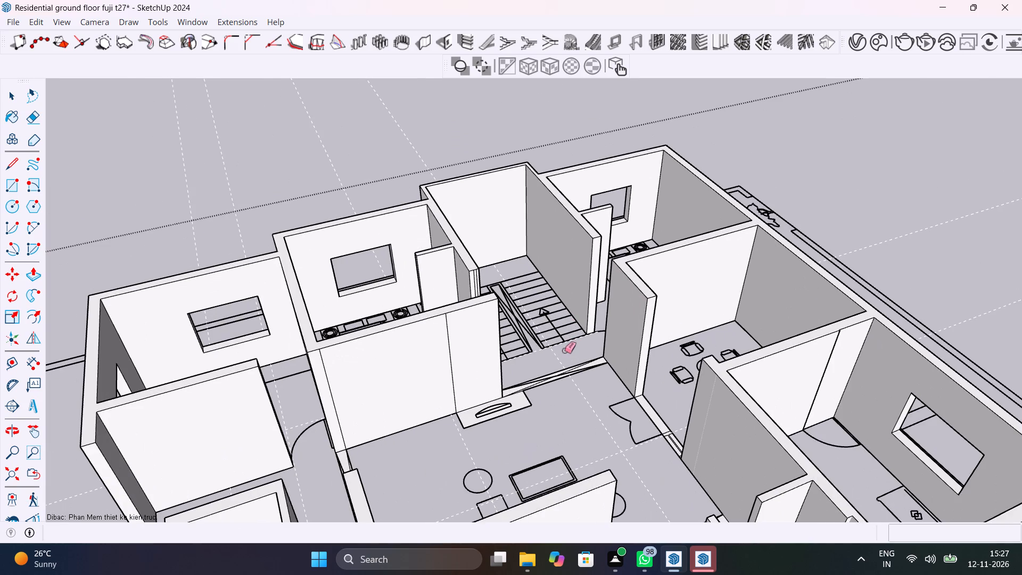
{"action": "middle_click_drag", "start_coordinate": [564, 347], "coordinate": [408, 497], "text": "shift"}
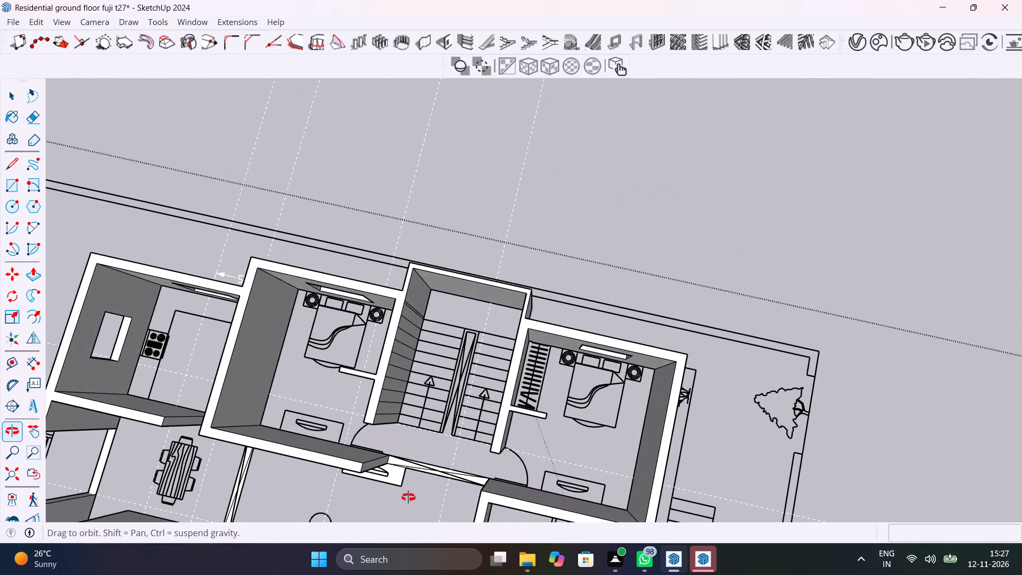
{"action": "middle_click_drag", "start_coordinate": [408, 497], "coordinate": [558, 333], "text": "shift"}
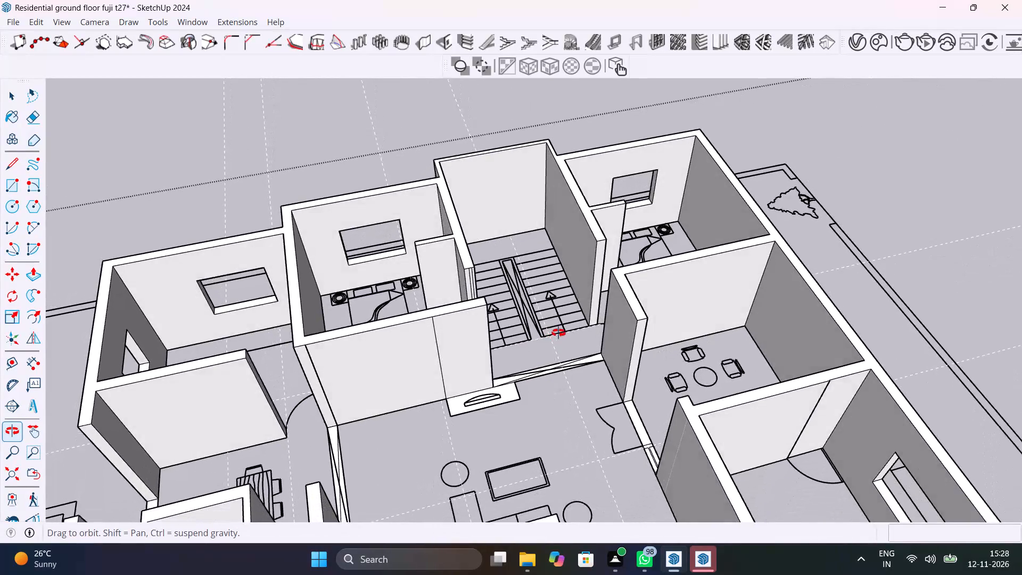
{"action": "middle_click_drag", "start_coordinate": [558, 333], "coordinate": [567, 322], "text": "shift"}
{"action": "scroll", "coordinate": [572, 315], "scroll_direction": "down", "scroll_amount": 6}
{"action": "scroll", "coordinate": [347, 420], "scroll_direction": "up", "scroll_amount": 5}
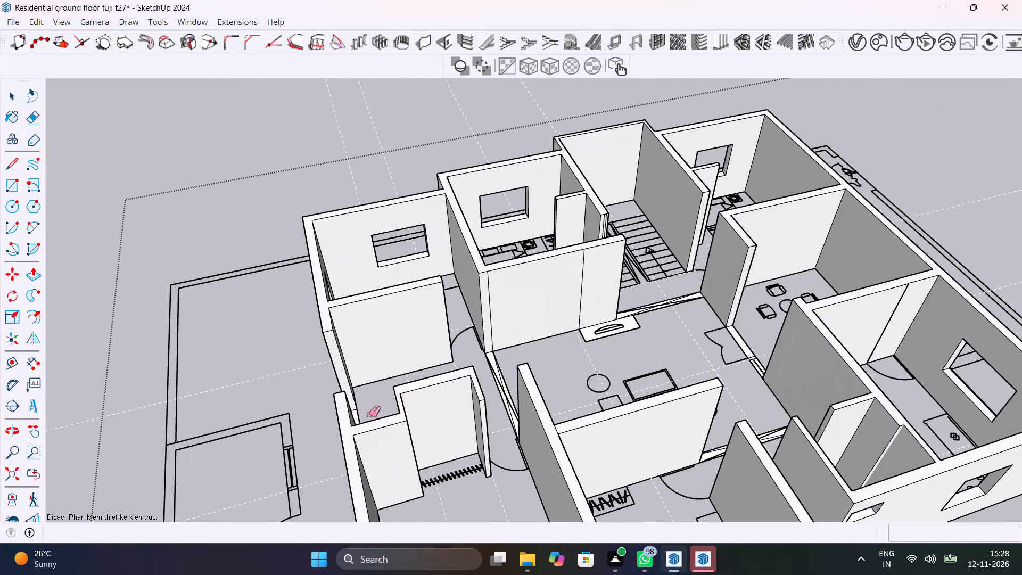
{"action": "middle_click_drag", "start_coordinate": [496, 399], "coordinate": [839, 410], "text": "shift"}
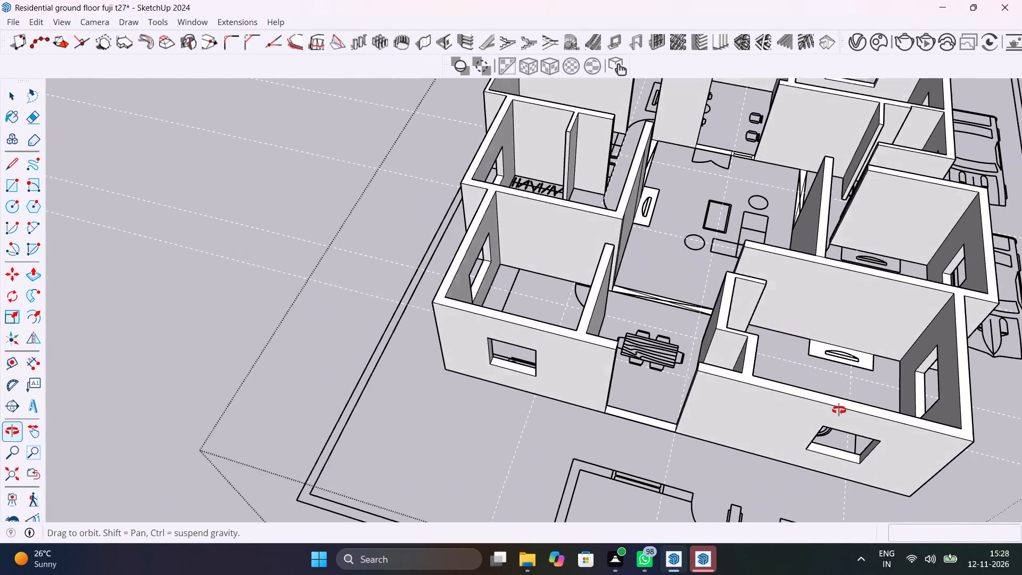
{"action": "middle_click_drag", "start_coordinate": [839, 410], "coordinate": [839, 410], "text": "shift"}
{"action": "scroll", "coordinate": [675, 425], "scroll_direction": "up", "scroll_amount": 6}
{"action": "scroll", "coordinate": [611, 330], "scroll_direction": "down", "scroll_amount": 9}
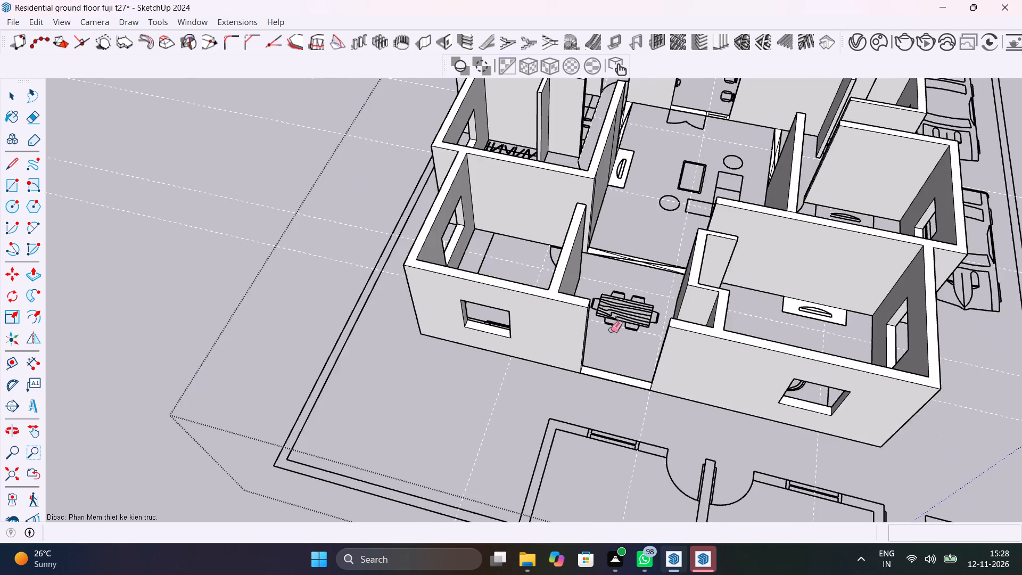
{"action": "scroll", "coordinate": [611, 330], "scroll_direction": "down", "scroll_amount": 4}
{"action": "scroll", "coordinate": [622, 358], "scroll_direction": "up", "scroll_amount": 6}
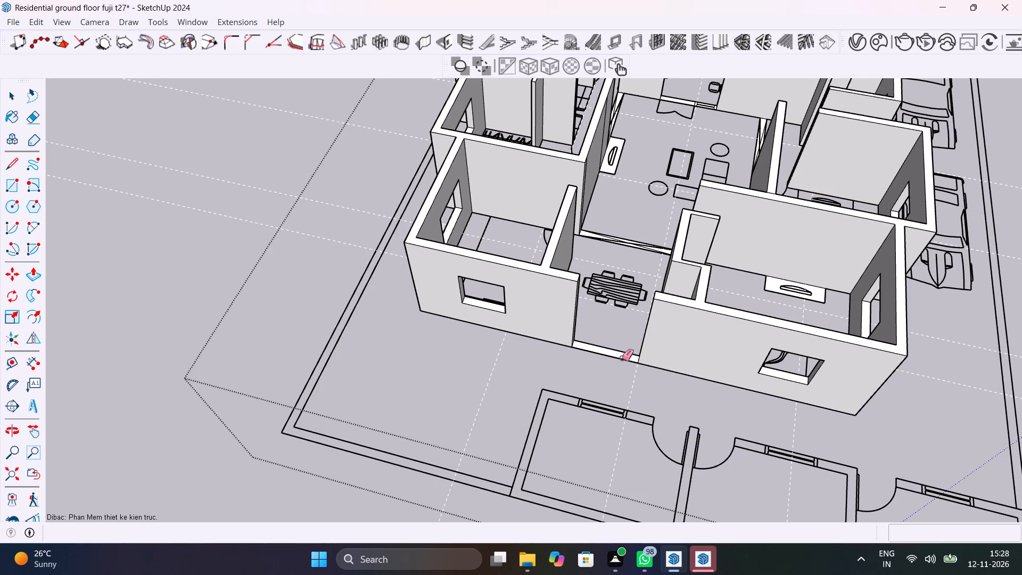
{"action": "scroll", "coordinate": [622, 358], "scroll_direction": "down", "scroll_amount": 5}
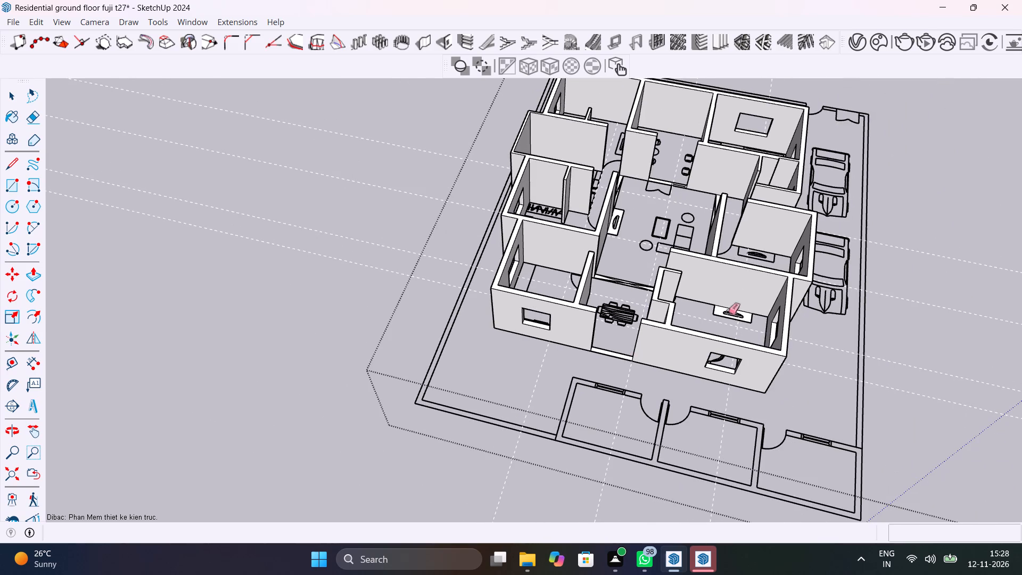
{"action": "scroll", "coordinate": [823, 286], "scroll_direction": "up", "scroll_amount": 4}
{"action": "middle_click_drag", "start_coordinate": [823, 285], "coordinate": [532, 185]}
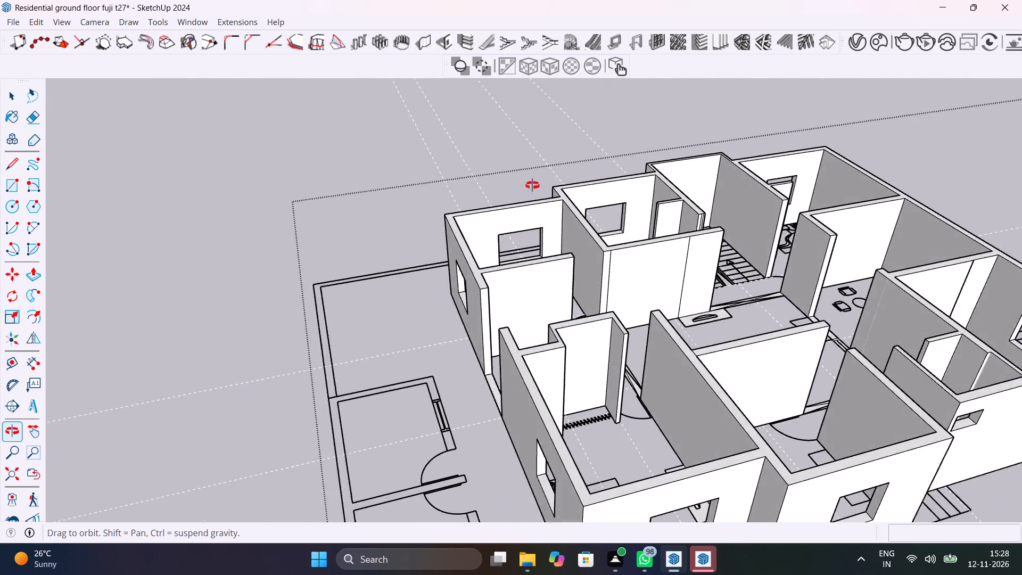
{"action": "middle_click_drag", "start_coordinate": [532, 185], "coordinate": [496, 186]}
{"action": "scroll", "coordinate": [781, 282], "scroll_direction": "down", "scroll_amount": 10}
{"action": "scroll", "coordinate": [896, 328], "scroll_direction": "up", "scroll_amount": 5}
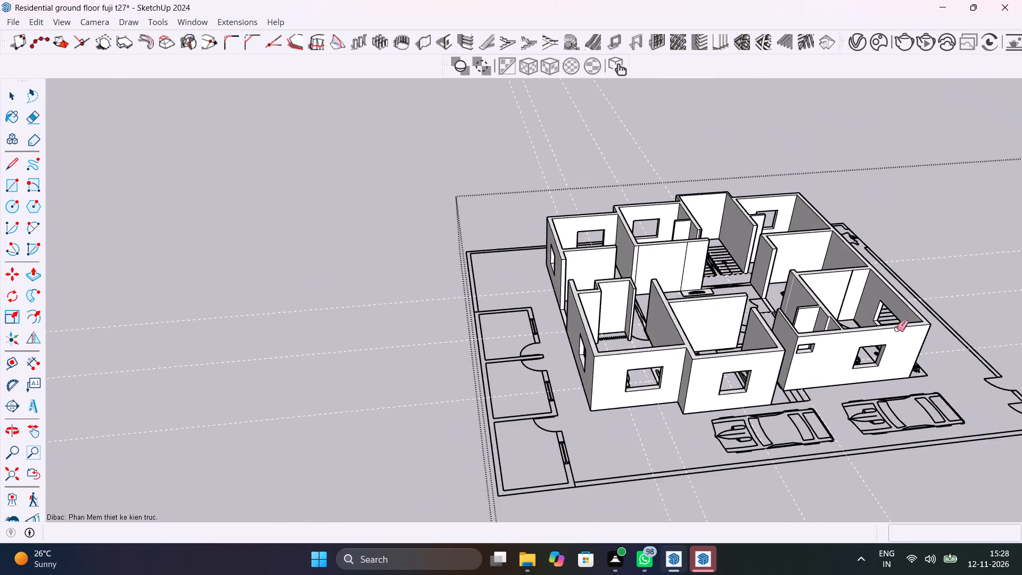
{"action": "scroll", "coordinate": [896, 328], "scroll_direction": "up", "scroll_amount": 10}
Examine the room with the L-shaped seating and the vertical edge by its door swing from several angles.
{"action": "middle_click_drag", "start_coordinate": [886, 325], "coordinate": [698, 372]}
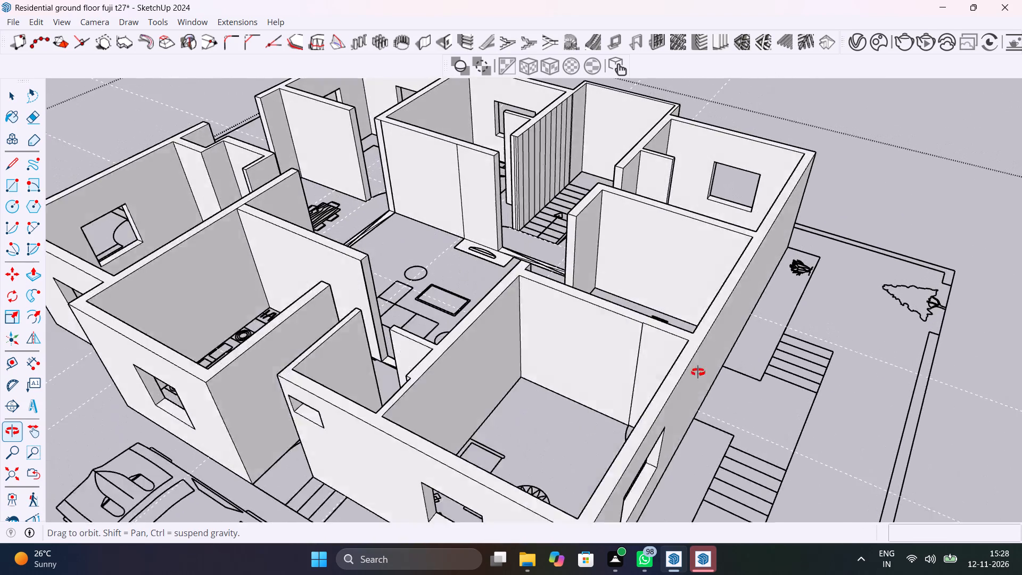
{"action": "middle_click_drag", "start_coordinate": [698, 372], "coordinate": [702, 381]}
{"action": "scroll", "coordinate": [680, 407], "scroll_direction": "up", "scroll_amount": 11}
{"action": "middle_click_drag", "start_coordinate": [653, 395], "coordinate": [333, 445]}
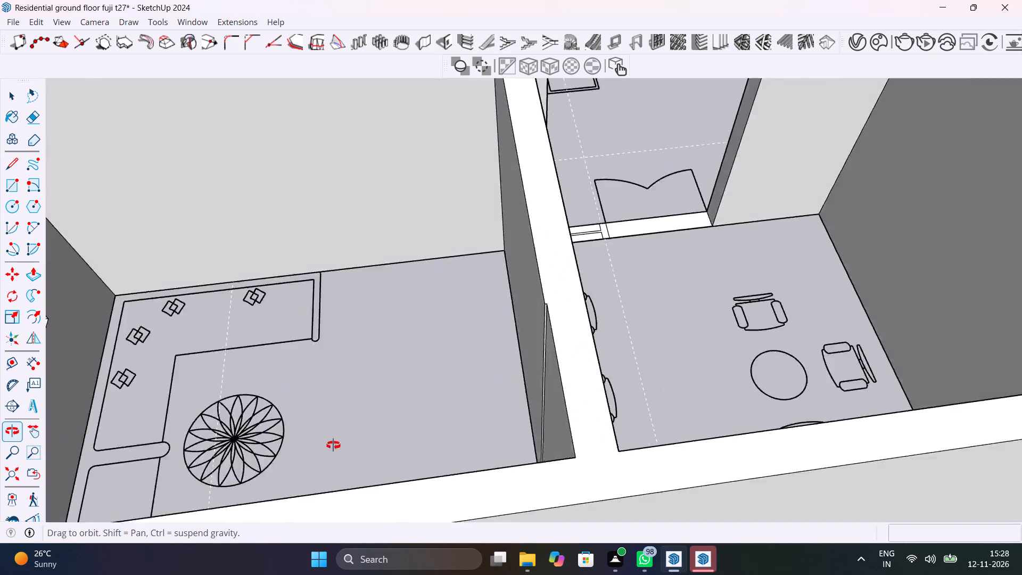
{"action": "middle_click_drag", "start_coordinate": [333, 445], "coordinate": [286, 475]}
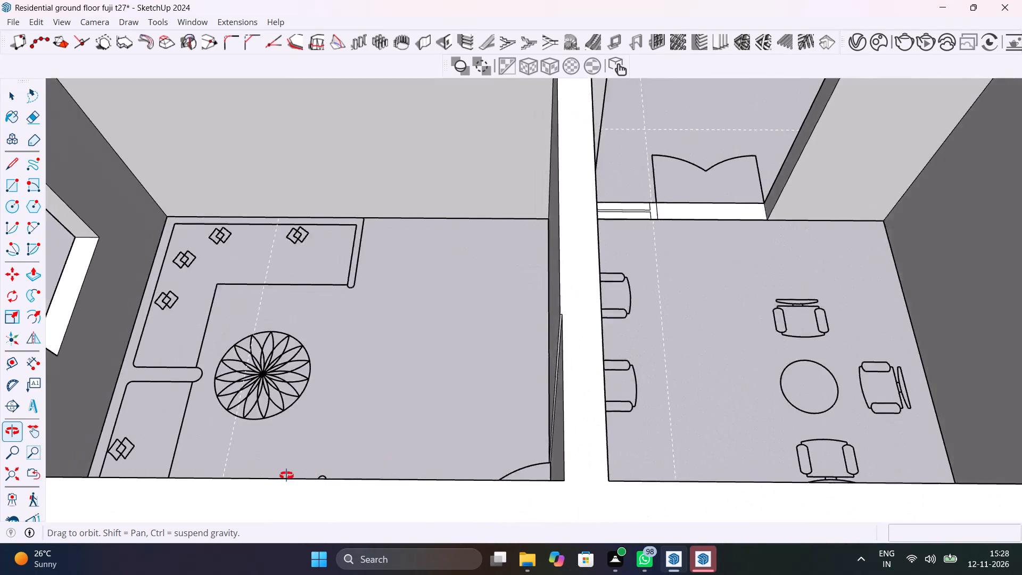
{"action": "middle_click_drag", "start_coordinate": [286, 475], "coordinate": [266, 477]}
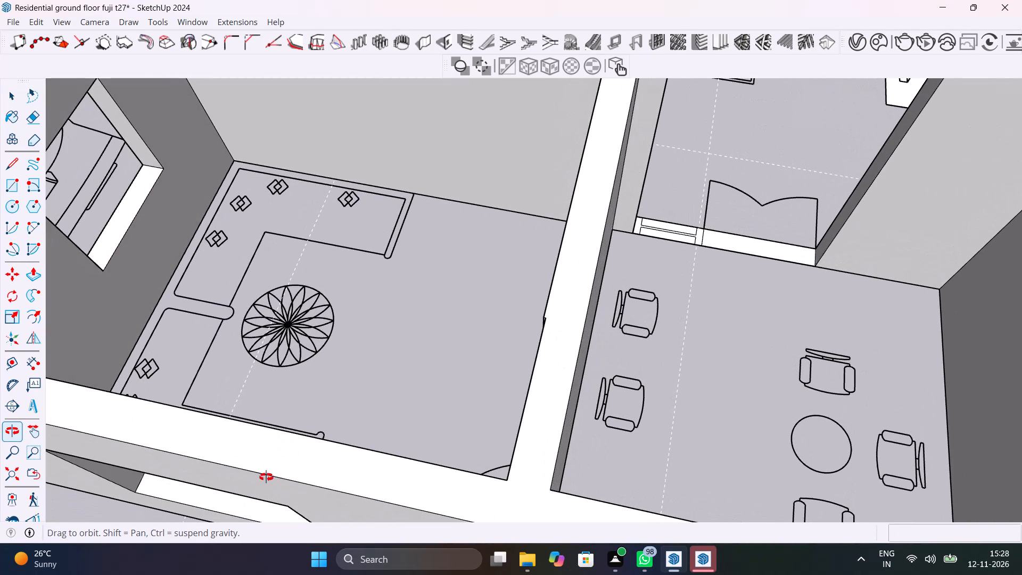
{"action": "middle_click_drag", "start_coordinate": [266, 477], "coordinate": [357, 528]}
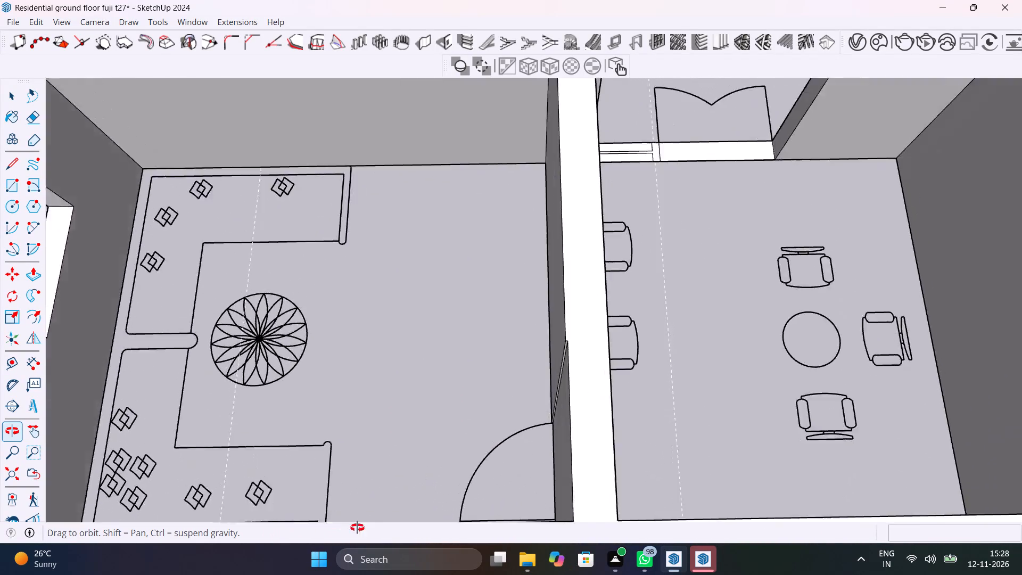
{"action": "middle_click_drag", "start_coordinate": [357, 528], "coordinate": [231, 355]}
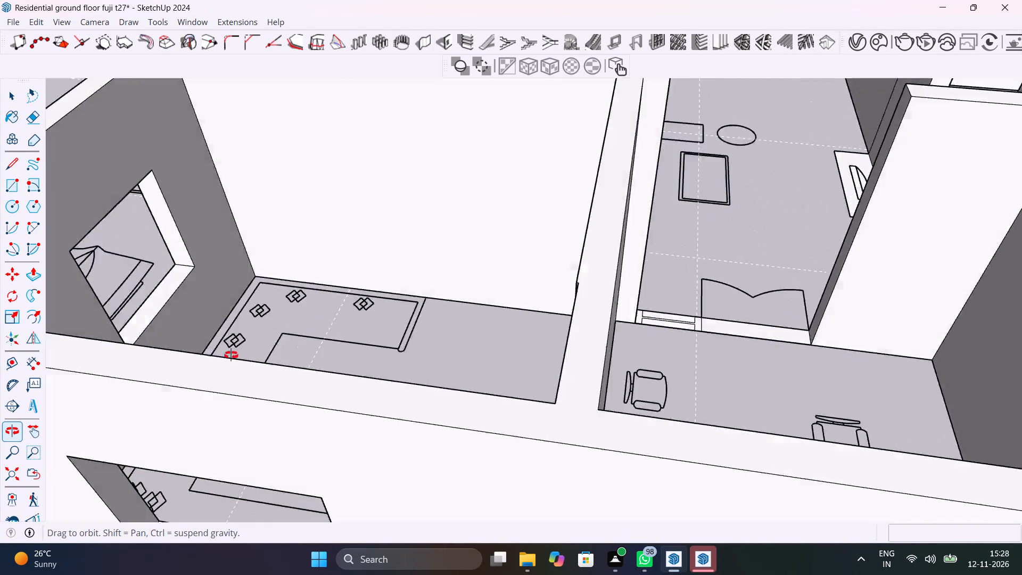
{"action": "middle_click_drag", "start_coordinate": [231, 355], "coordinate": [530, 573]}
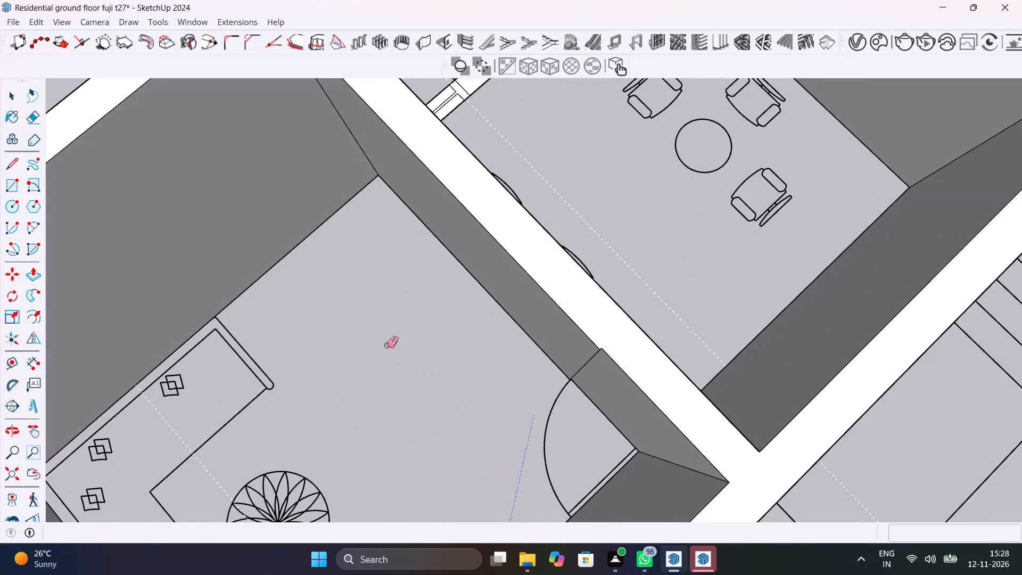
{"action": "scroll", "coordinate": [386, 345], "scroll_direction": "down", "scroll_amount": 6}
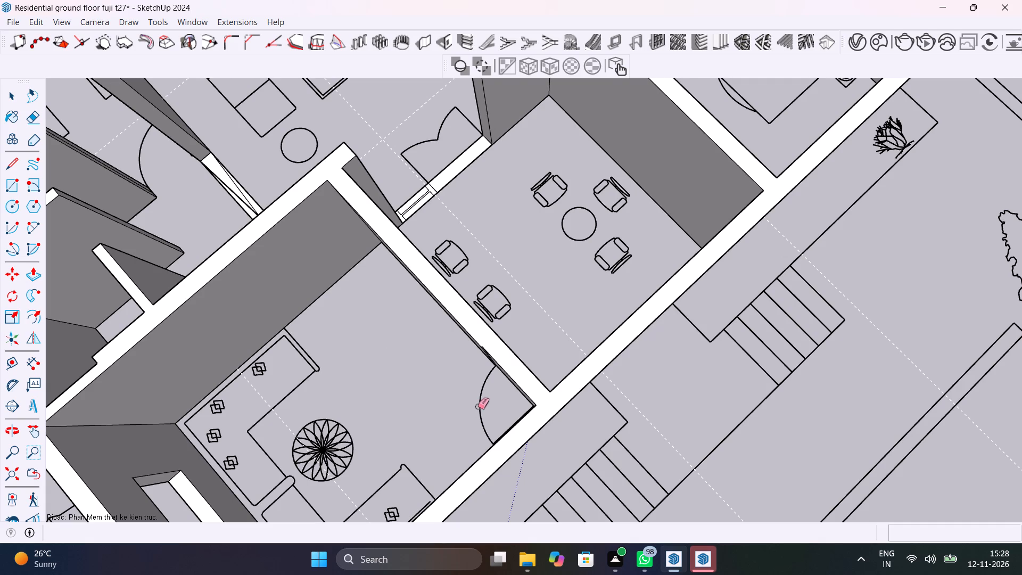
{"action": "middle_click_drag", "start_coordinate": [489, 398], "coordinate": [588, 333]}
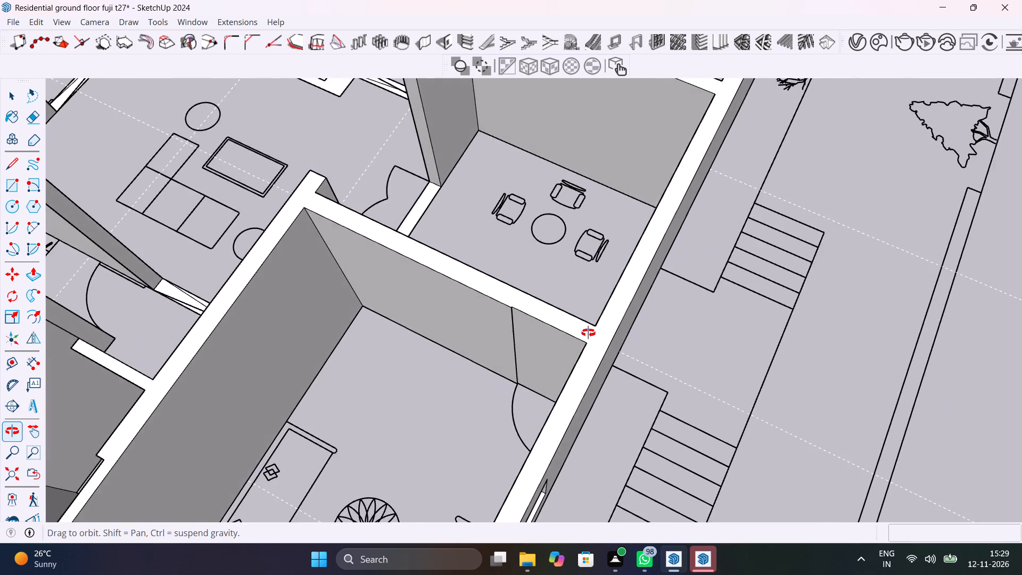
{"action": "middle_click_drag", "start_coordinate": [588, 333], "coordinate": [677, 355]}
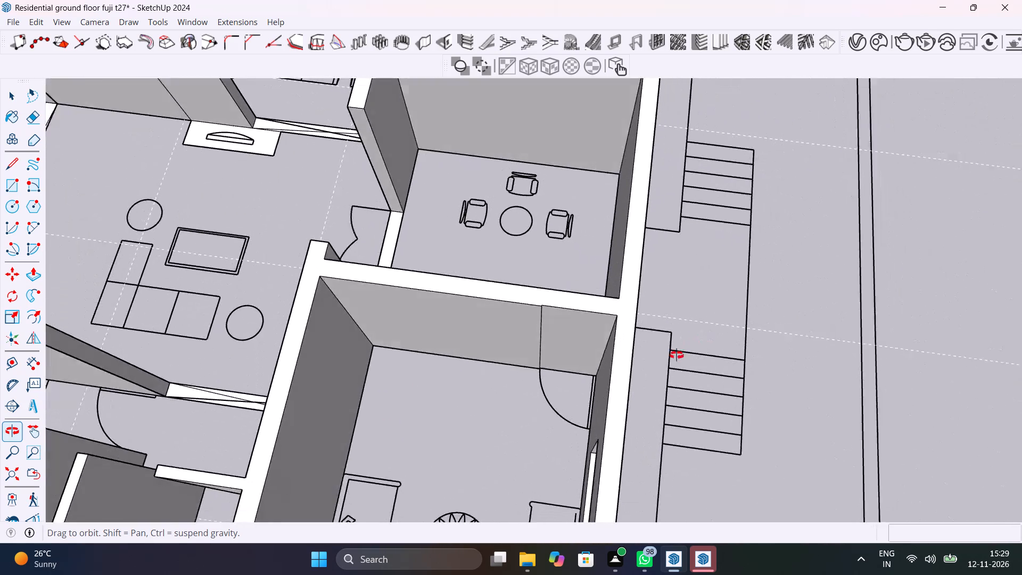
Examine the seating rooms and the wall ends beside the double door, temporarily showing the hidden back edges.
{"action": "middle_click_drag", "start_coordinate": [677, 355], "coordinate": [415, 390]}
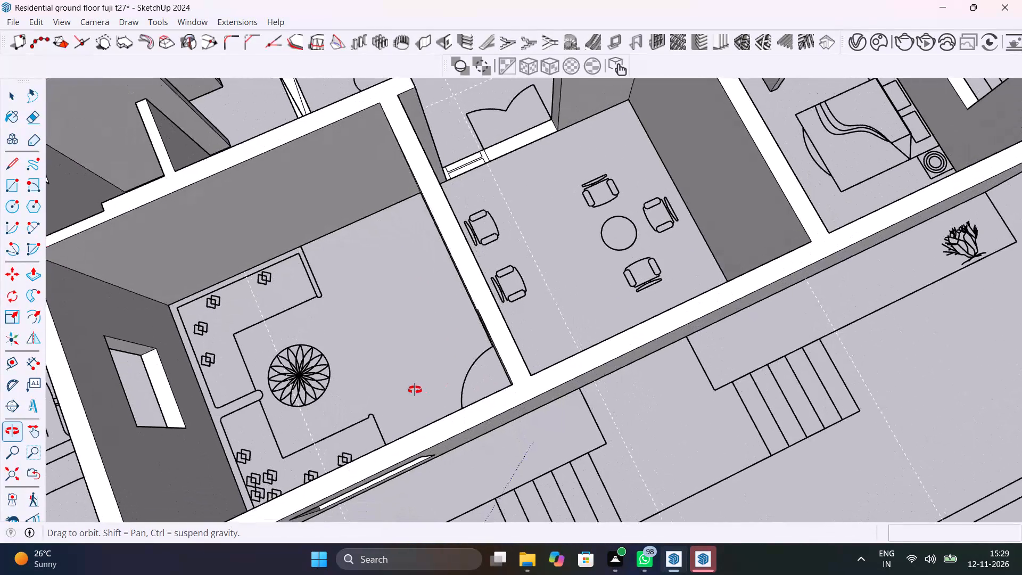
{"action": "middle_click_drag", "start_coordinate": [415, 390], "coordinate": [422, 387]}
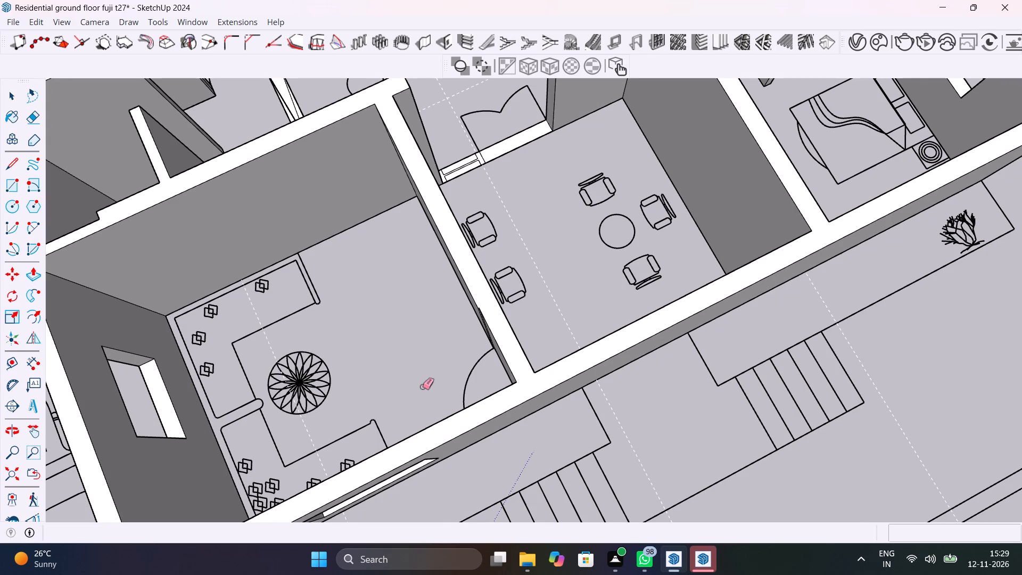
{"action": "scroll", "coordinate": [586, 295], "scroll_direction": "down", "scroll_amount": 2}
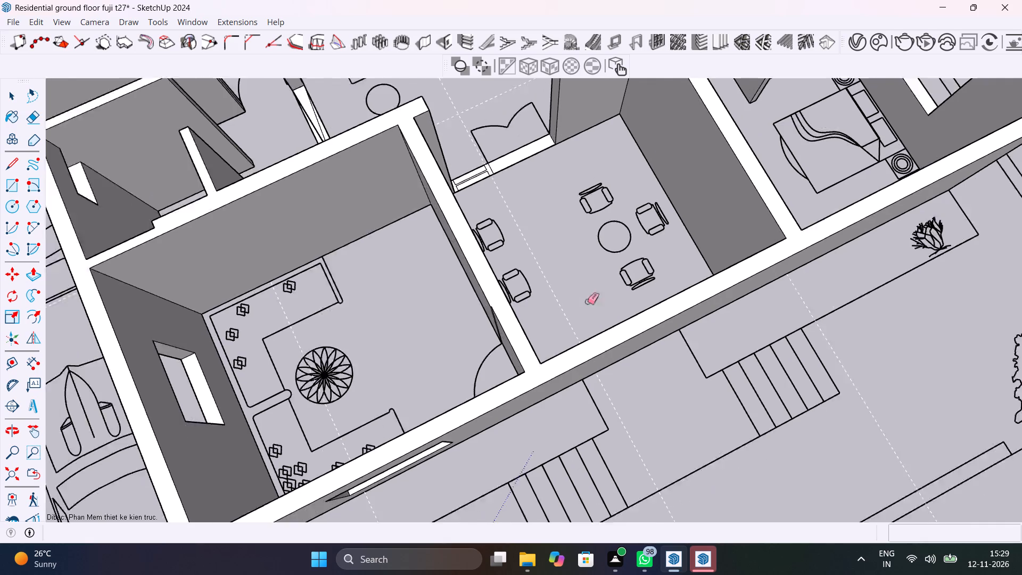
{"action": "scroll", "coordinate": [587, 301], "scroll_direction": "down", "scroll_amount": 7}
{"action": "scroll", "coordinate": [577, 208], "scroll_direction": "up", "scroll_amount": 4}
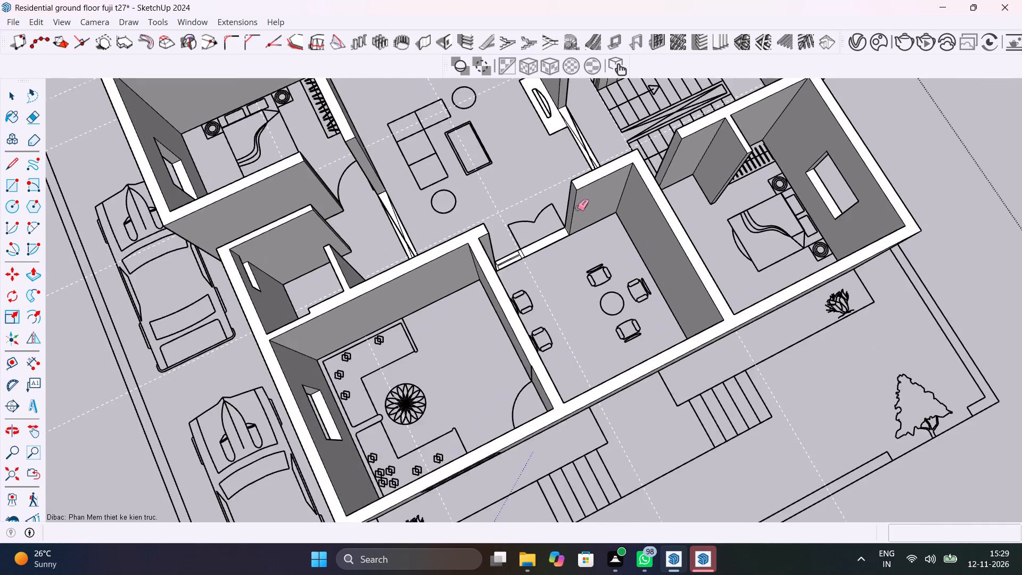
{"action": "scroll", "coordinate": [577, 208], "scroll_direction": "up", "scroll_amount": 6}
{"action": "middle_click_drag", "start_coordinate": [583, 229], "coordinate": [549, 158]}
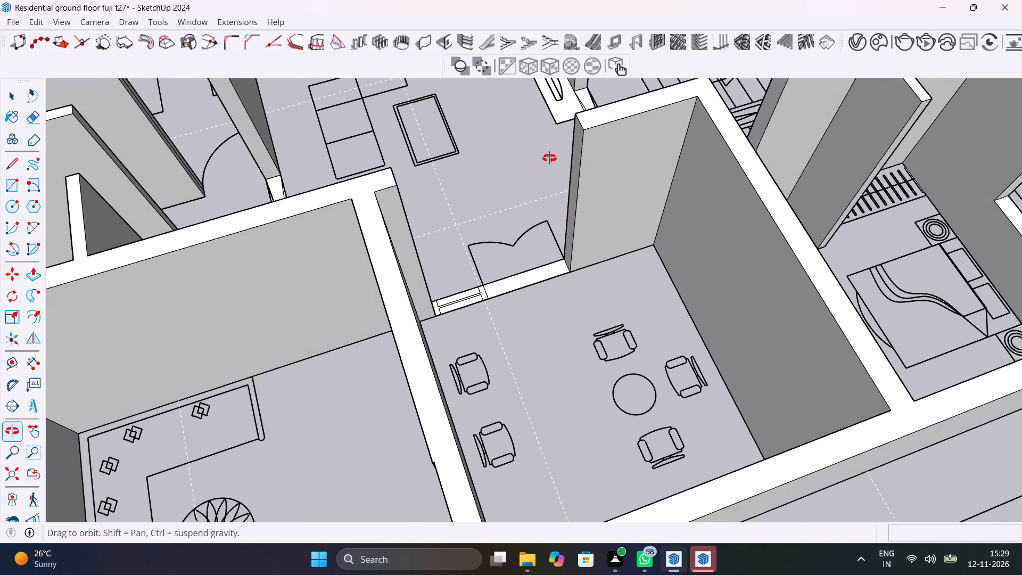
{"action": "middle_click_drag", "start_coordinate": [549, 158], "coordinate": [549, 157]}
{"action": "scroll", "coordinate": [607, 203], "scroll_direction": "up", "scroll_amount": 4}
{"action": "key", "text": "k"}
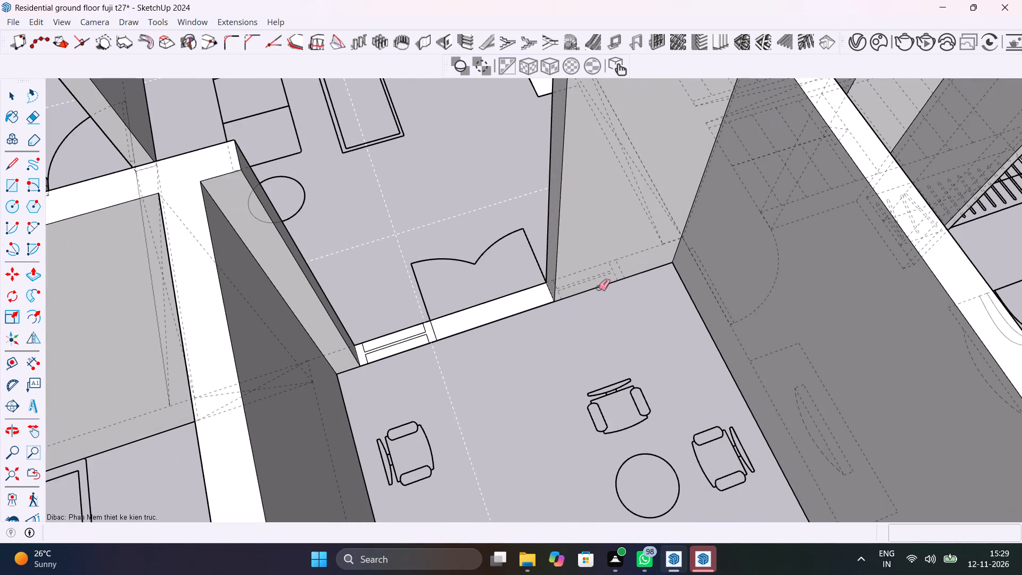
{"action": "scroll", "coordinate": [603, 287], "scroll_direction": "up", "scroll_amount": 5}
{"action": "middle_click_drag", "start_coordinate": [600, 299], "coordinate": [507, 286]}
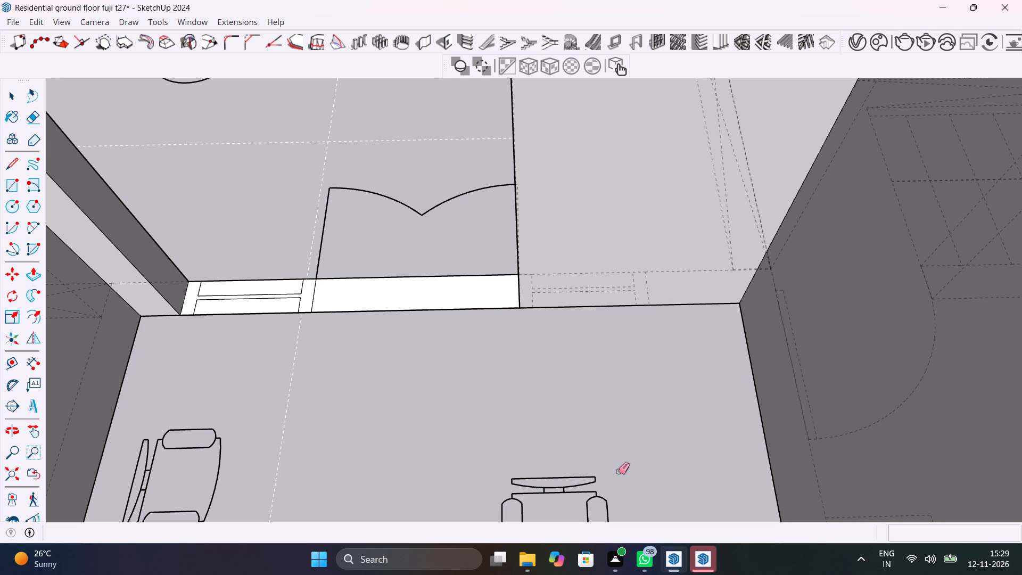
{"action": "scroll", "coordinate": [618, 471], "scroll_direction": "down", "scroll_amount": 7}
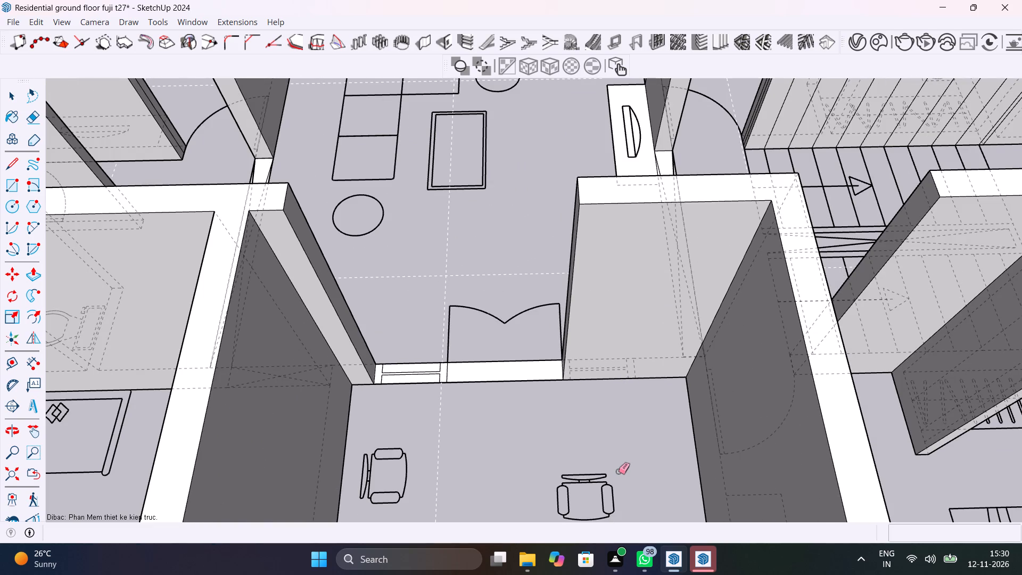
{"action": "type", "text": "k"}
{"action": "key", "text": "space"}
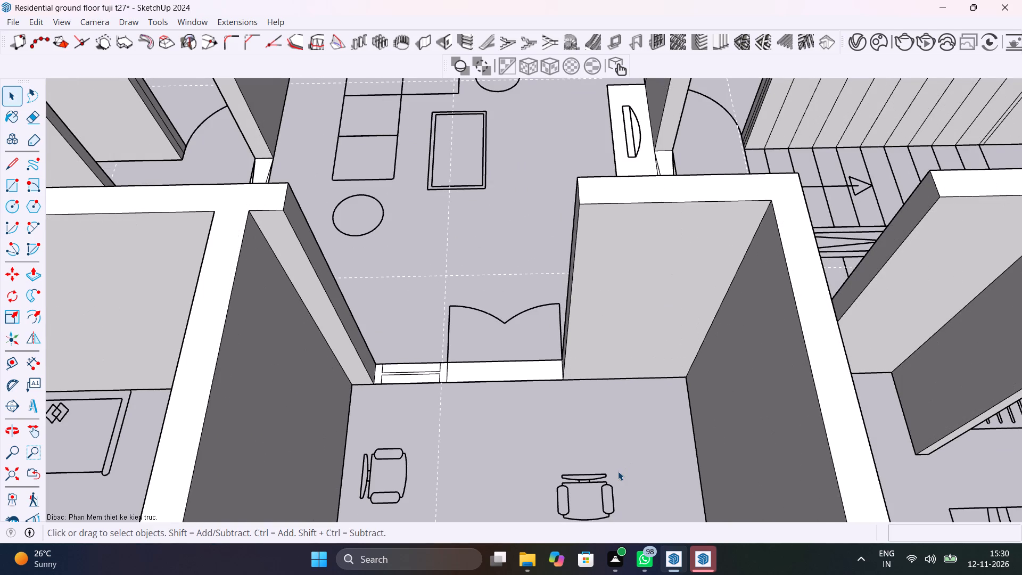
Examine the hall, bedroom and staircase walls from several angles for stray seams.
{"action": "scroll", "coordinate": [618, 471], "scroll_direction": "down", "scroll_amount": 9}
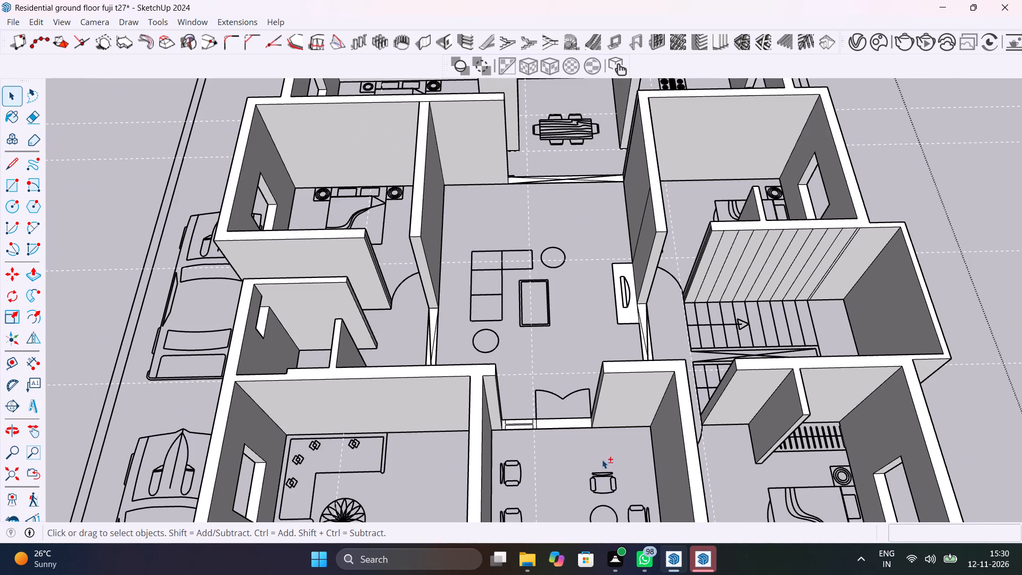
{"action": "middle_click_drag", "start_coordinate": [602, 458], "coordinate": [789, 563], "text": "shift"}
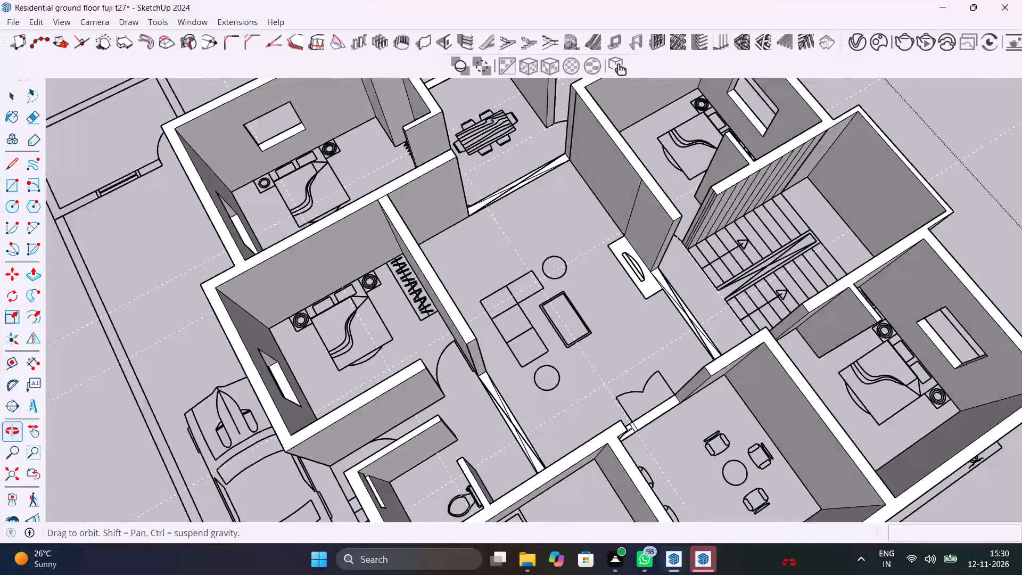
{"action": "middle_click_drag", "start_coordinate": [789, 563], "coordinate": [604, 574], "text": "shift"}
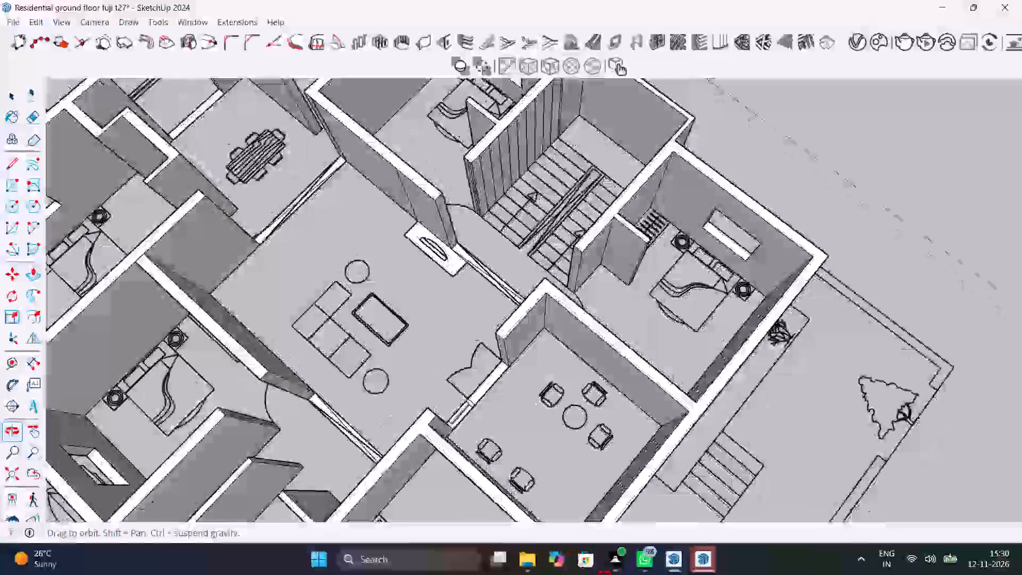
{"action": "middle_click_drag", "start_coordinate": [604, 574], "coordinate": [641, 574], "text": "shift"}
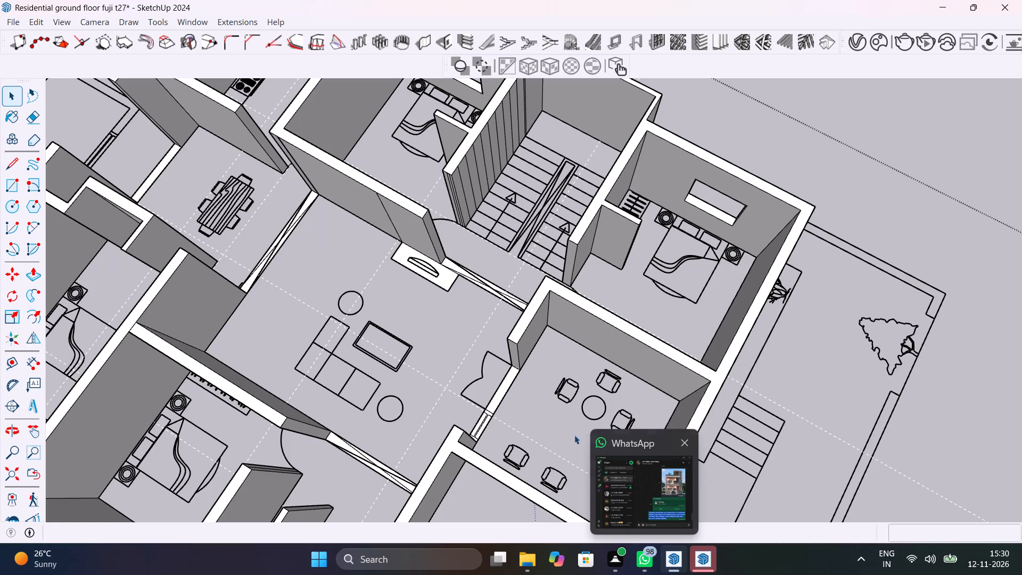
{"action": "middle_click_drag", "start_coordinate": [528, 290], "coordinate": [448, 297], "text": "shift"}
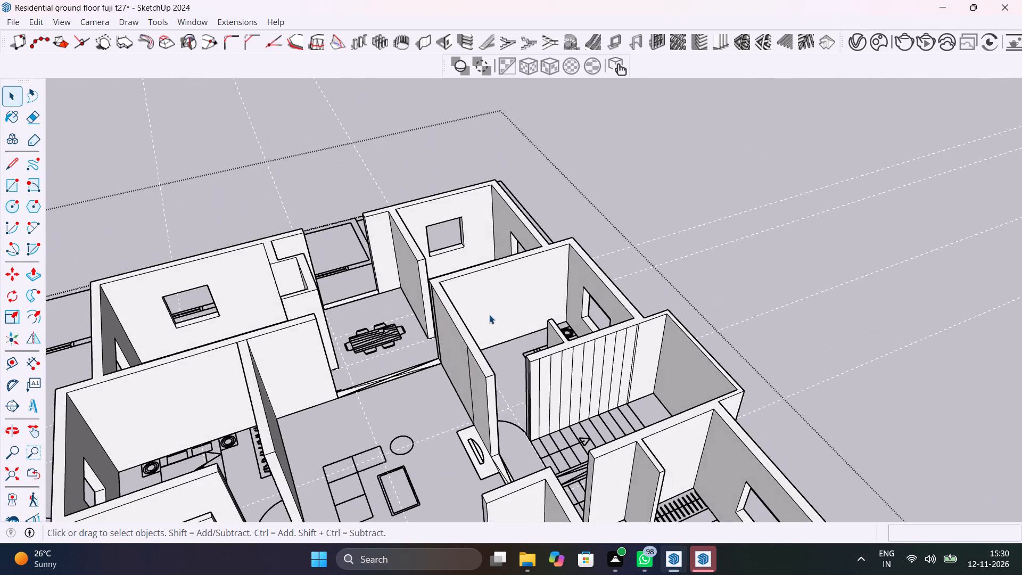
{"action": "scroll", "coordinate": [594, 401], "scroll_direction": "up", "scroll_amount": 4}
{"action": "middle_click_drag", "start_coordinate": [594, 401], "coordinate": [614, 323], "text": "shift"}
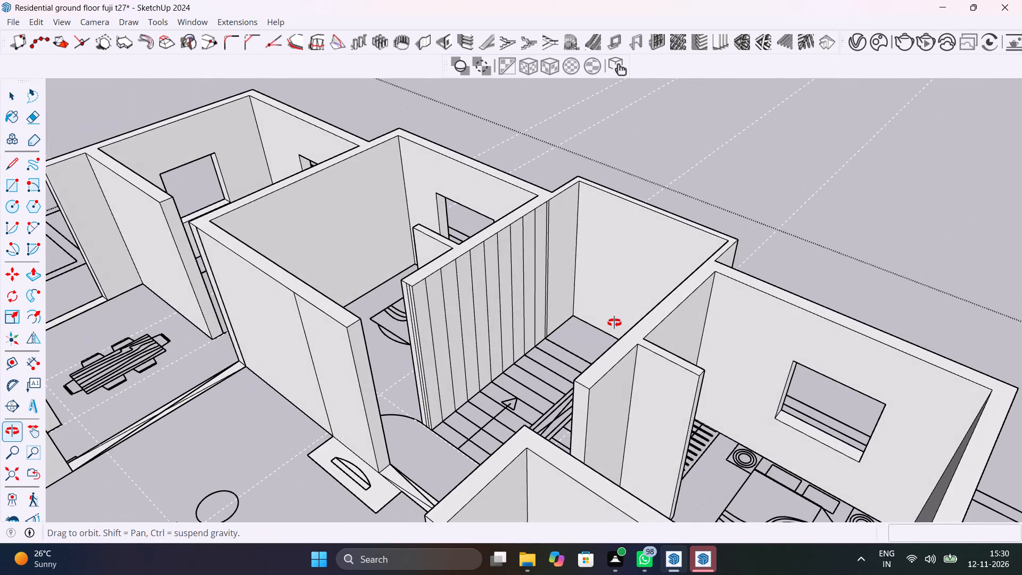
{"action": "middle_click_drag", "start_coordinate": [614, 323], "coordinate": [500, 458], "text": "shift"}
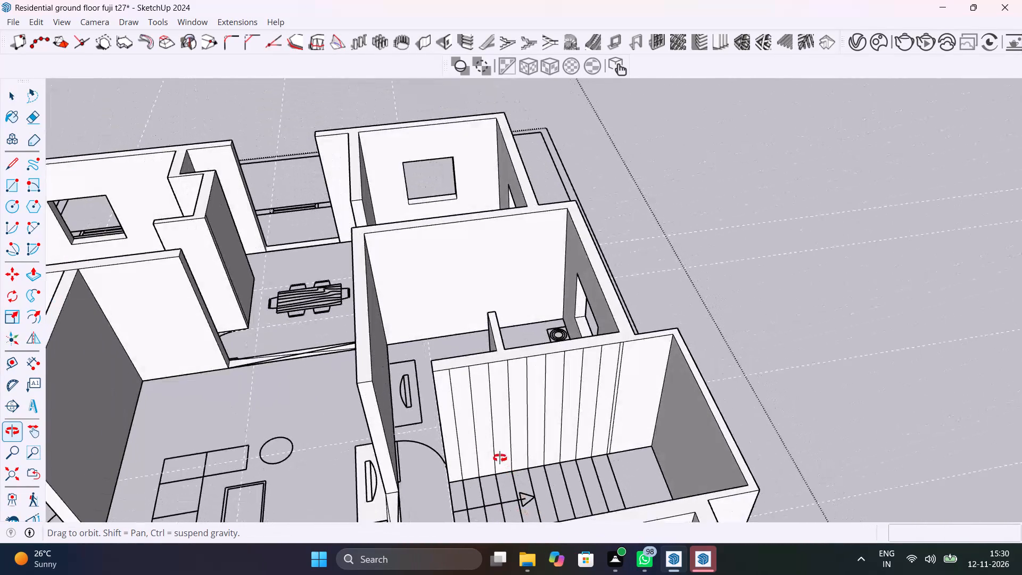
{"action": "middle_click_drag", "start_coordinate": [500, 458], "coordinate": [500, 457], "text": "shift"}
Save the model.
{"action": "key", "text": "ctrl+s"}
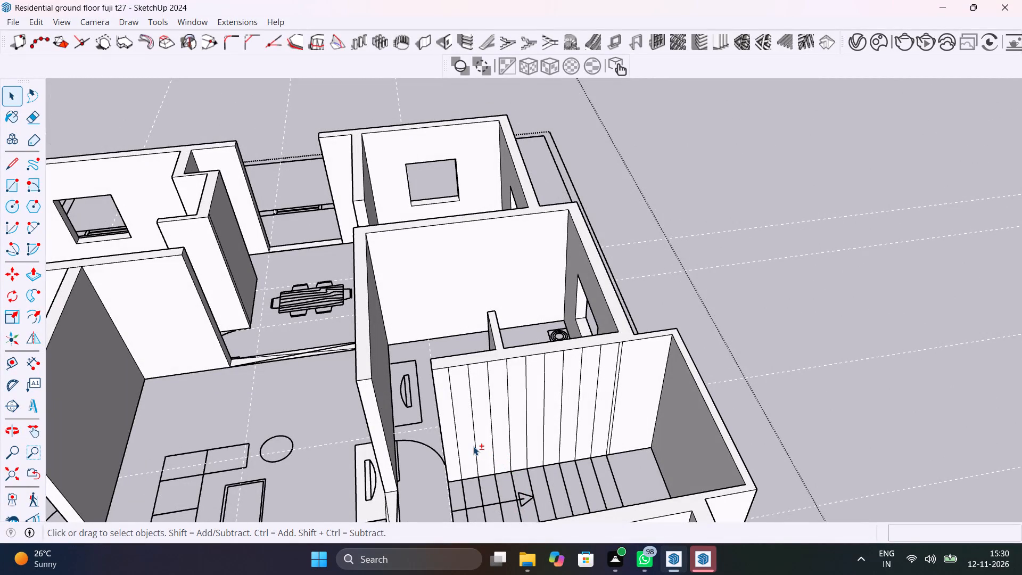
Erase all the stray vertical seams on the staircase-side face of the wall between the bedroom and the stairs.
{"action": "key", "text": "e"}
{"action": "key", "text": "e"}
{"action": "left_click", "coordinate": [455, 432]}
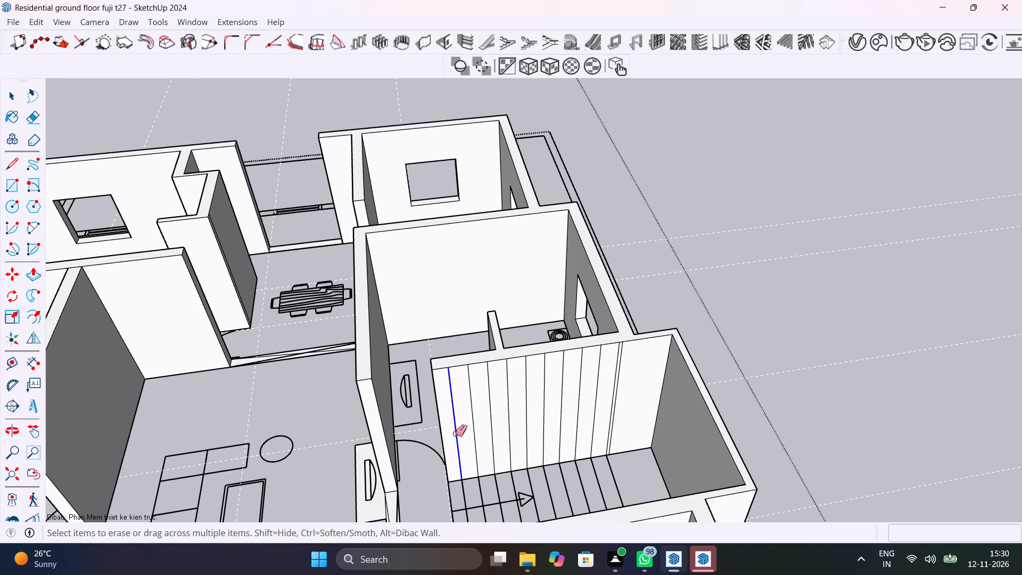
{"action": "left_click_drag", "start_coordinate": [457, 428], "coordinate": [458, 421]}
{"action": "left_click_drag", "start_coordinate": [460, 416], "coordinate": [623, 395]}
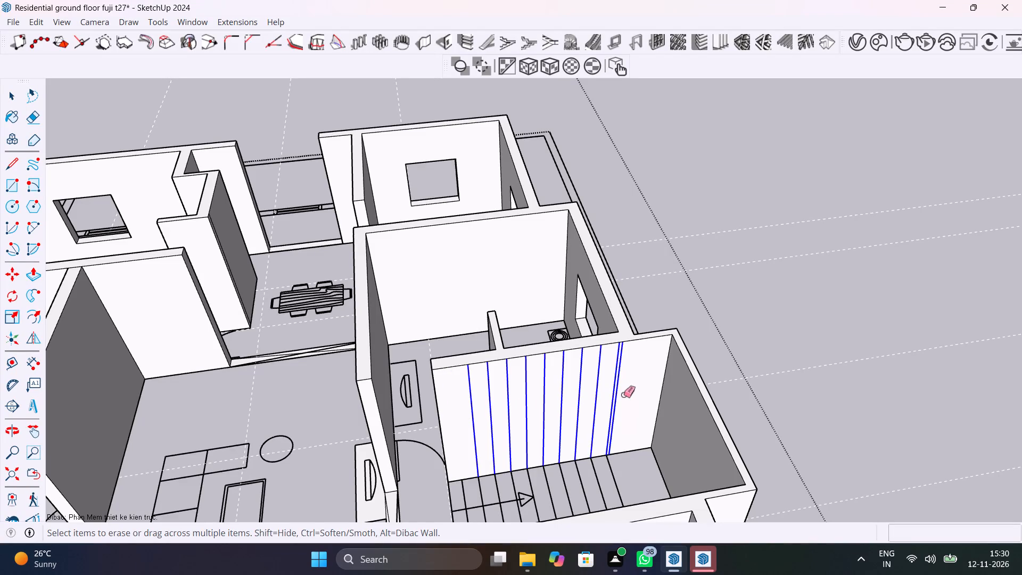
{"action": "left_click_drag", "start_coordinate": [623, 395], "coordinate": [624, 395]}
Erase the stray vertical seams on the free end face of the same staircase wall, near the bedroom door swing.
{"action": "middle_click_drag", "start_coordinate": [537, 478], "coordinate": [734, 536]}
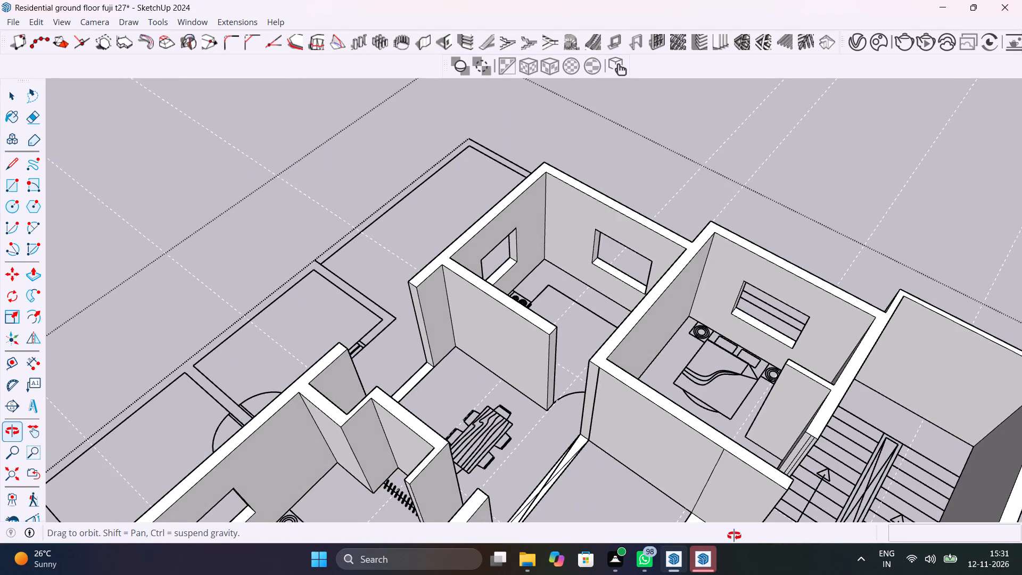
{"action": "middle_click_drag", "start_coordinate": [734, 536], "coordinate": [589, 402]}
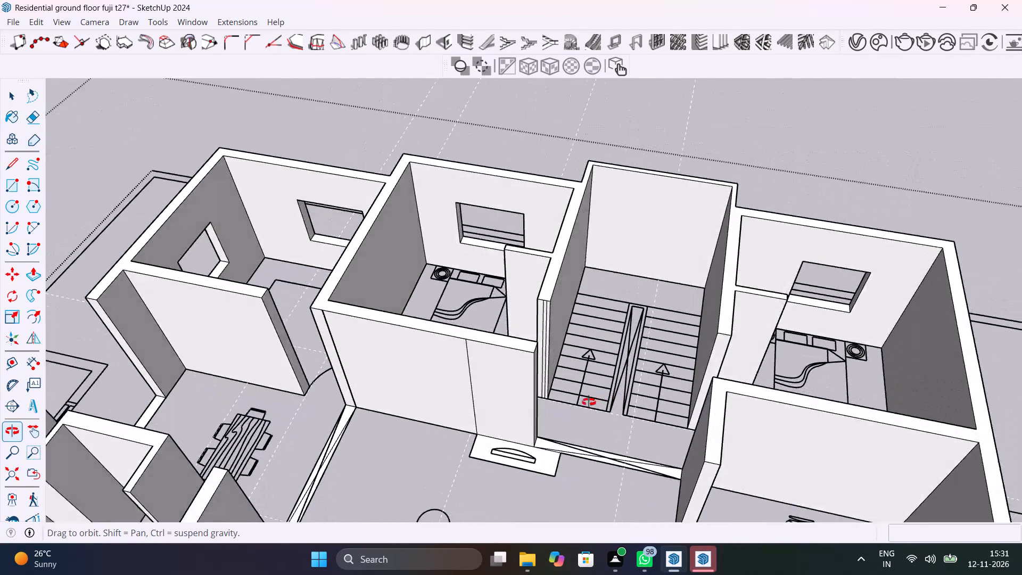
{"action": "middle_click_drag", "start_coordinate": [589, 402], "coordinate": [537, 506]}
{"action": "scroll", "coordinate": [528, 384], "scroll_direction": "up", "scroll_amount": 10}
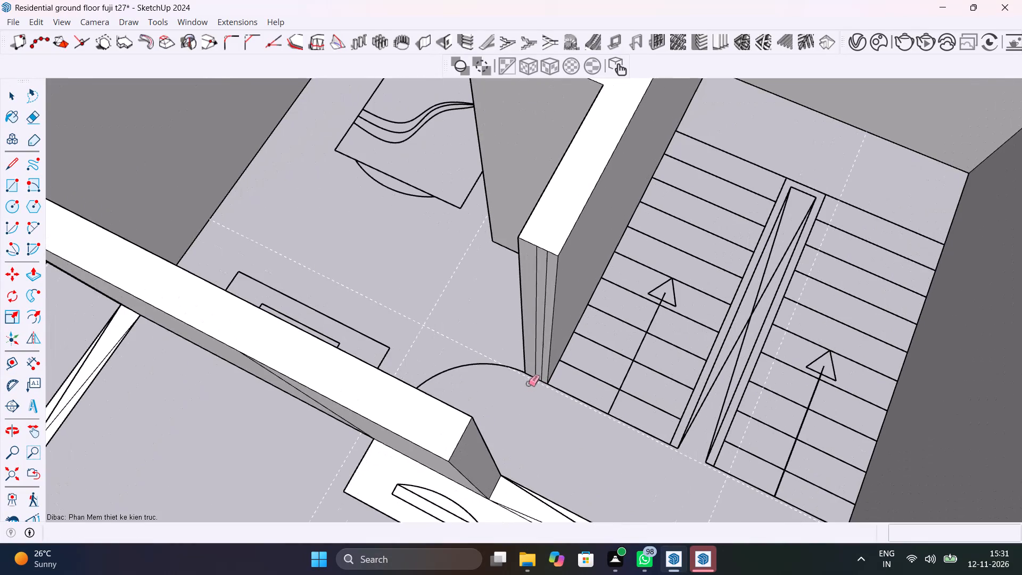
{"action": "left_click_drag", "start_coordinate": [535, 364], "coordinate": [545, 344]}
{"action": "scroll", "coordinate": [525, 392], "scroll_direction": "down", "scroll_amount": 14}
{"action": "key", "text": "space"}
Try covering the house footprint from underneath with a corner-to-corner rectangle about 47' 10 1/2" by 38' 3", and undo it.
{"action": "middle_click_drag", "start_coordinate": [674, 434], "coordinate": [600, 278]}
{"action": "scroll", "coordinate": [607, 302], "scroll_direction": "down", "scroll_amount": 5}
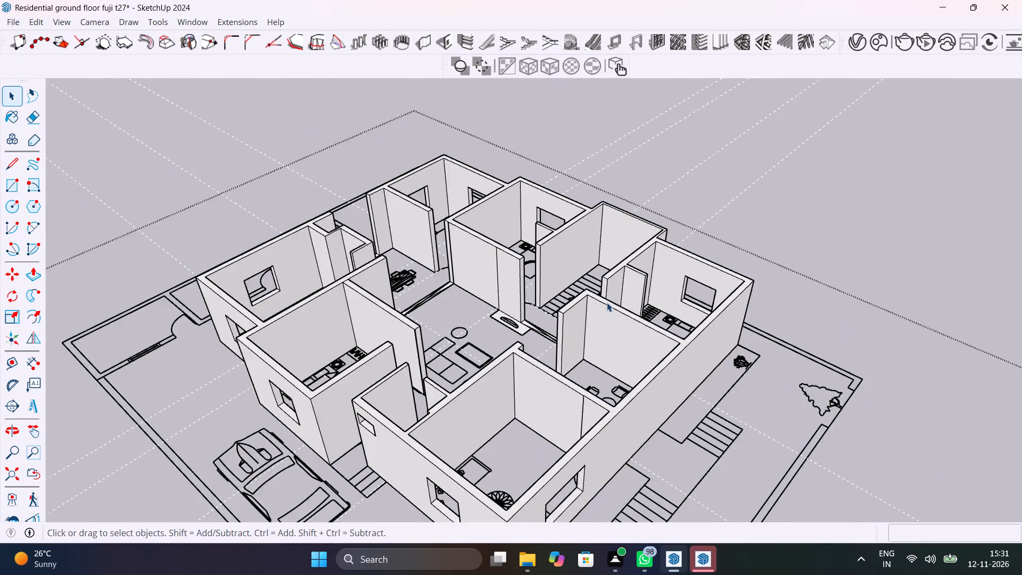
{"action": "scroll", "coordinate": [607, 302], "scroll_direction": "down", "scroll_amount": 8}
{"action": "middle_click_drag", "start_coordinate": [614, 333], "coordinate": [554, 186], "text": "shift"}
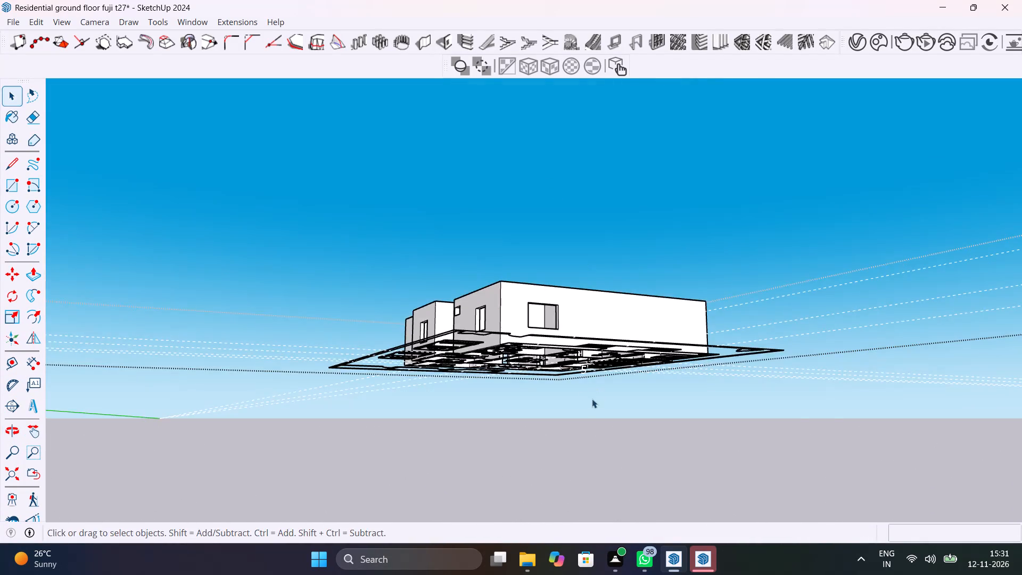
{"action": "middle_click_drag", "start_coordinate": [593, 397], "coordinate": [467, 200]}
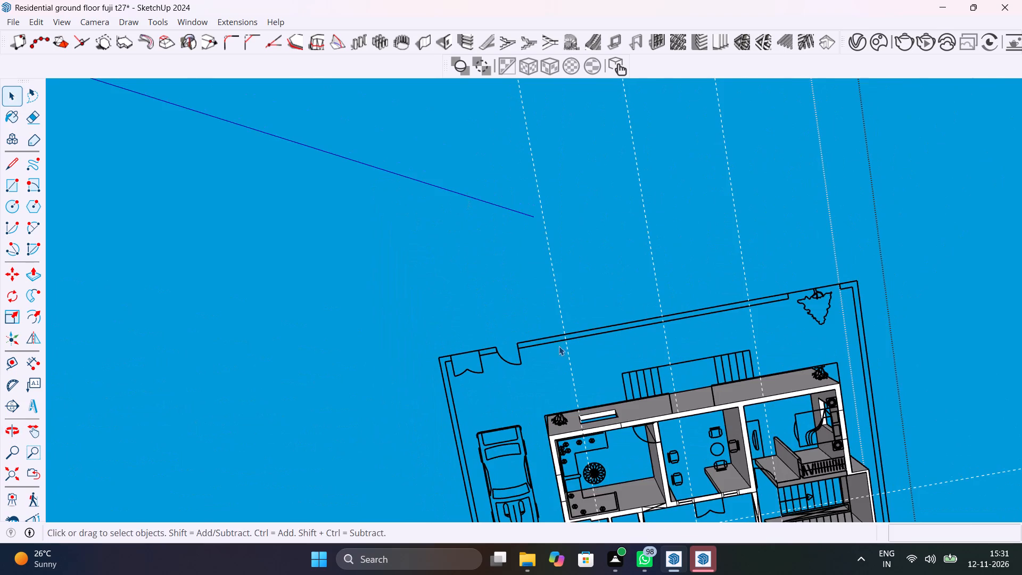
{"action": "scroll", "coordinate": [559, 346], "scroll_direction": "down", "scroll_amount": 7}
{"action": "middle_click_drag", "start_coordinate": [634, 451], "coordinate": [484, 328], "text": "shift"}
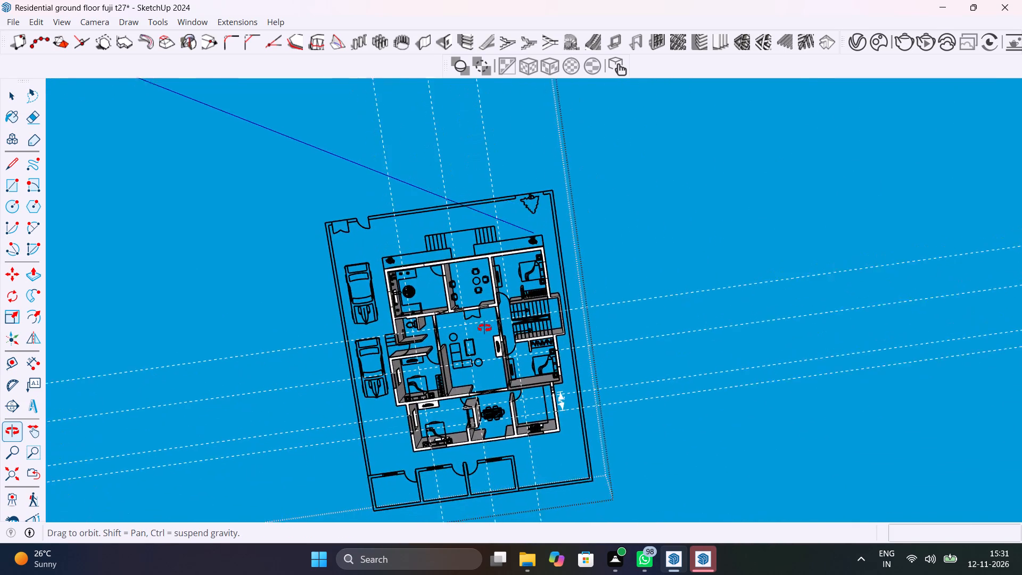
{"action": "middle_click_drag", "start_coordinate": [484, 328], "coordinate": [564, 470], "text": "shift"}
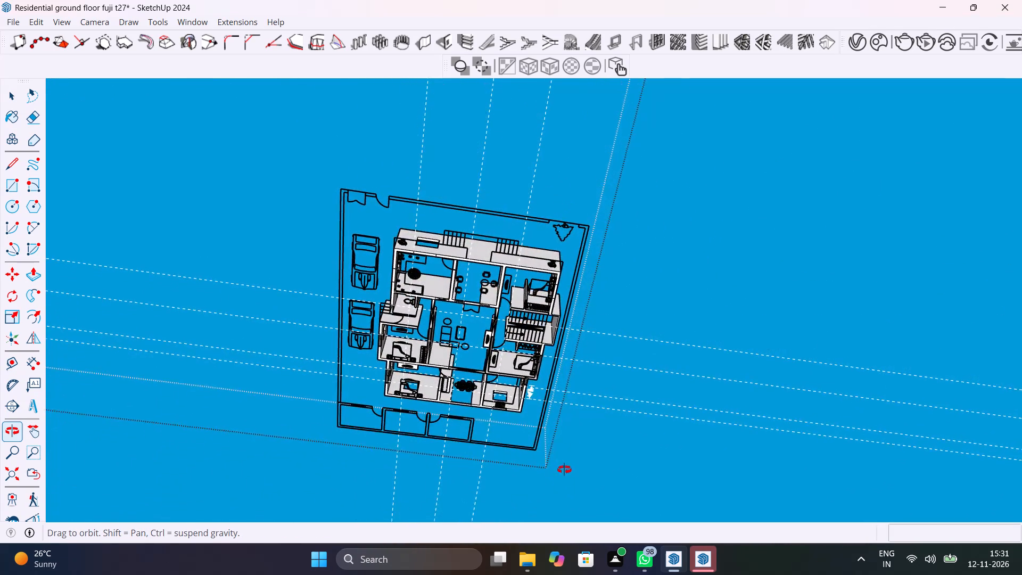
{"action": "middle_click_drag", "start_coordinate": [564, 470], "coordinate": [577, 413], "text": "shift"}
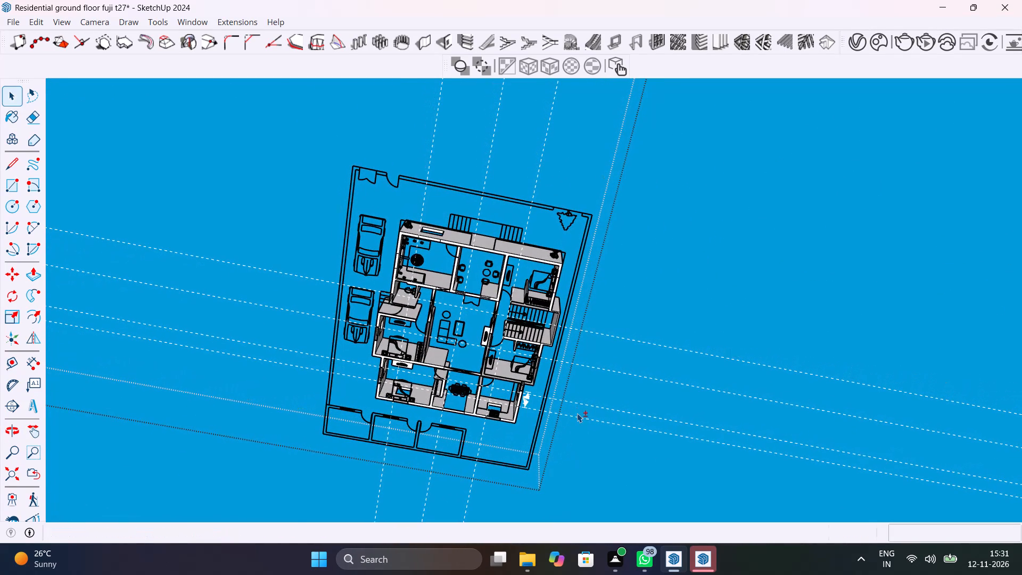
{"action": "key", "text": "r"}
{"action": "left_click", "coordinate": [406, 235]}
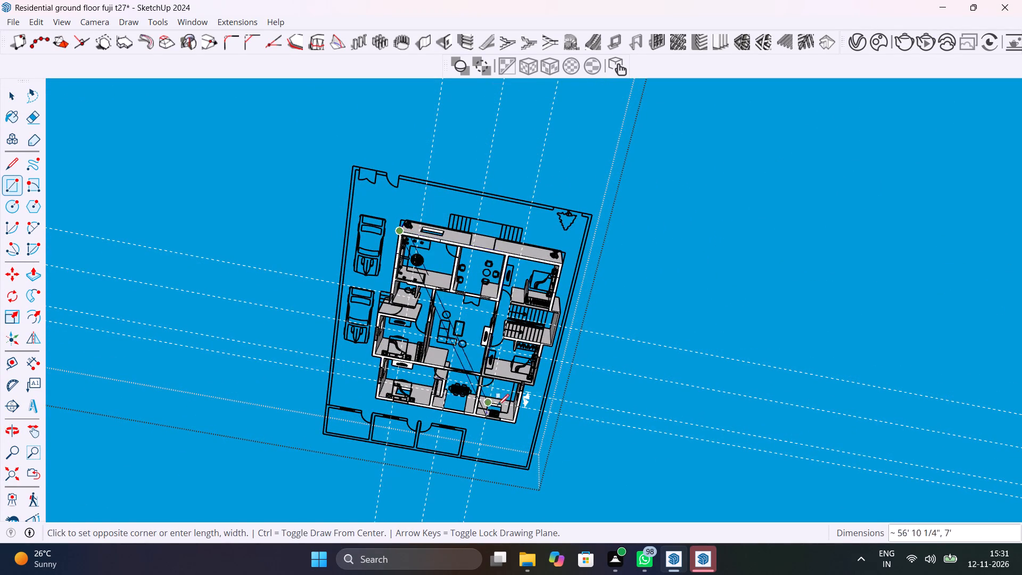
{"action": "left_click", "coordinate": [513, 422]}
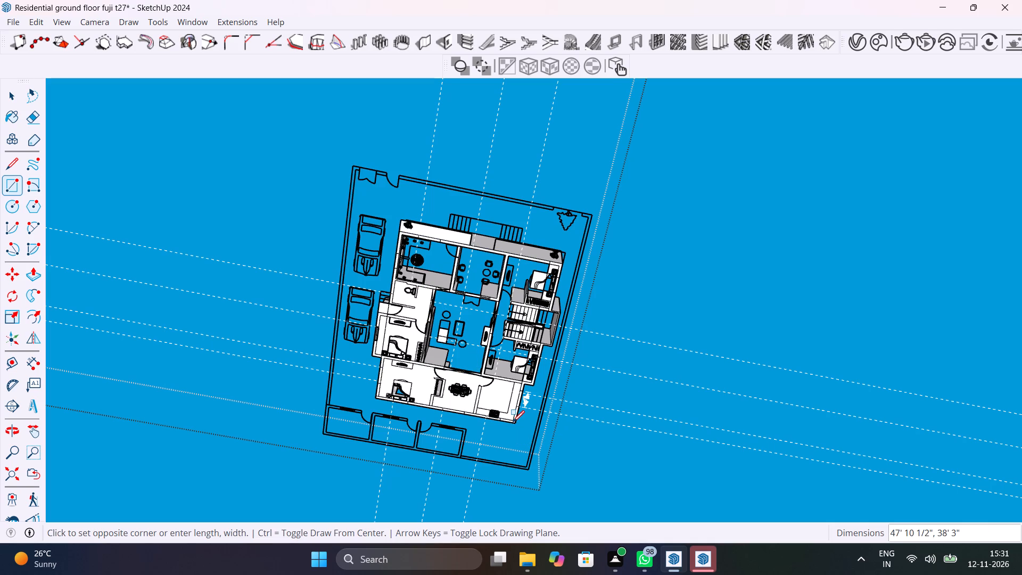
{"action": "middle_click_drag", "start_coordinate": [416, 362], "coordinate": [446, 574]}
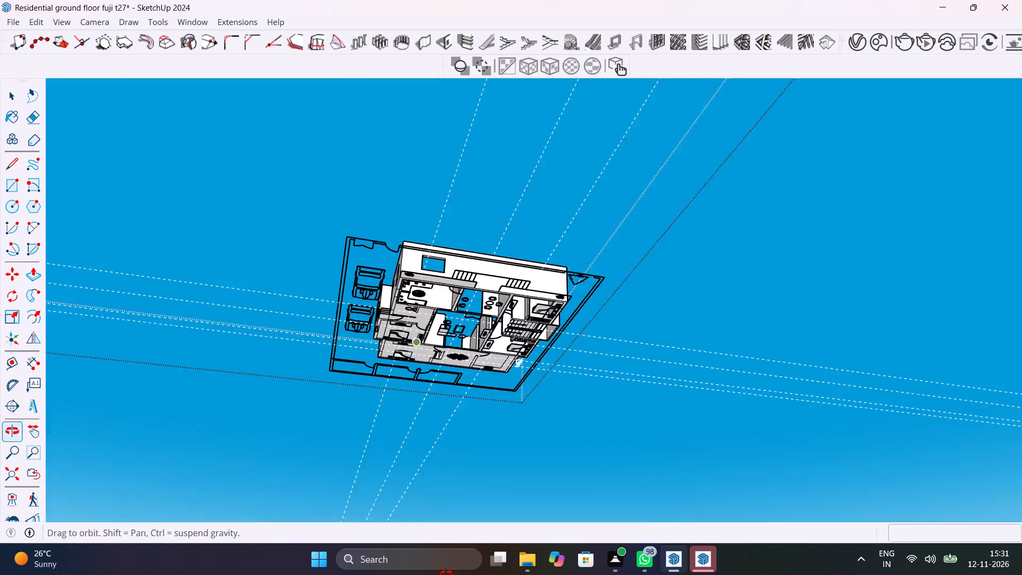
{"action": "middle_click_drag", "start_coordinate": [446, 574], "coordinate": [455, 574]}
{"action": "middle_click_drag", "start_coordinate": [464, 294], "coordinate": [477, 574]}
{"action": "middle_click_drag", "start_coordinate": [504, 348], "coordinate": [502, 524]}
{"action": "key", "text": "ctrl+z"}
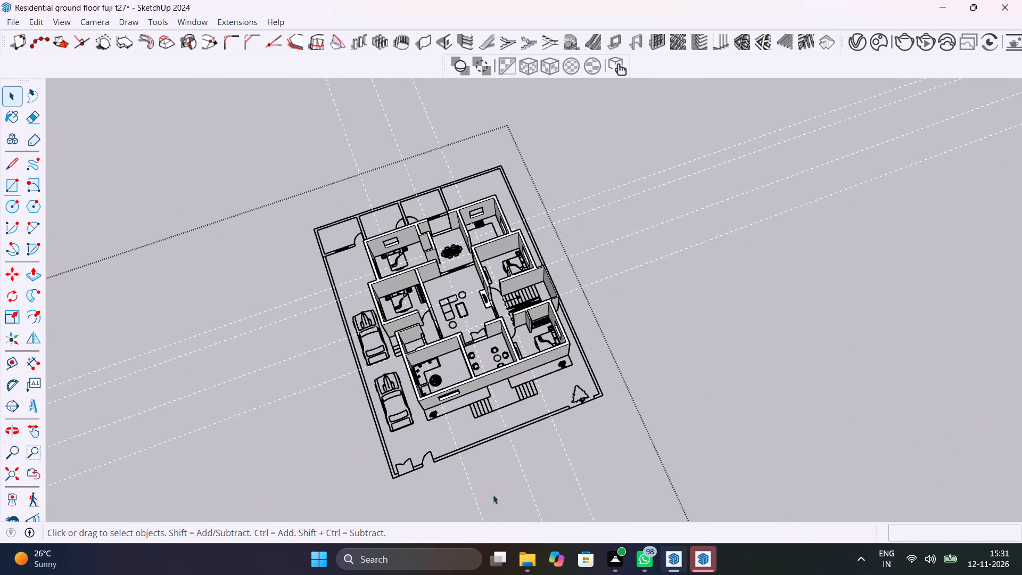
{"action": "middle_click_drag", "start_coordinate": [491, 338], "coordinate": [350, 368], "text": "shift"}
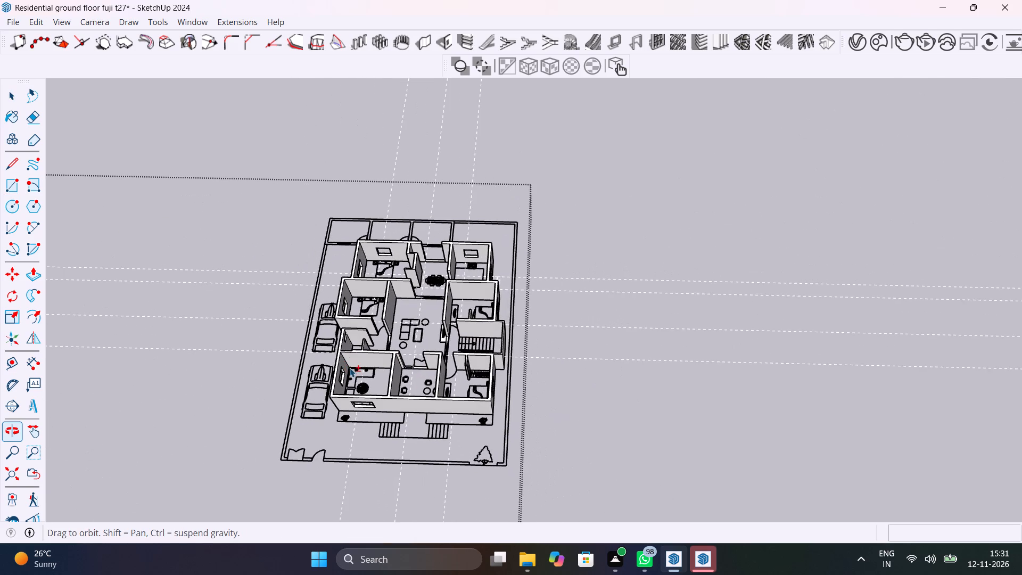
Draw a rectangle about 41' 5" by 48' 6" over the wall tops, from the rear car-side corner to the opposite front corner.
{"action": "scroll", "coordinate": [369, 343], "scroll_direction": "up", "scroll_amount": 12}
{"action": "scroll", "coordinate": [424, 325], "scroll_direction": "down", "scroll_amount": 8}
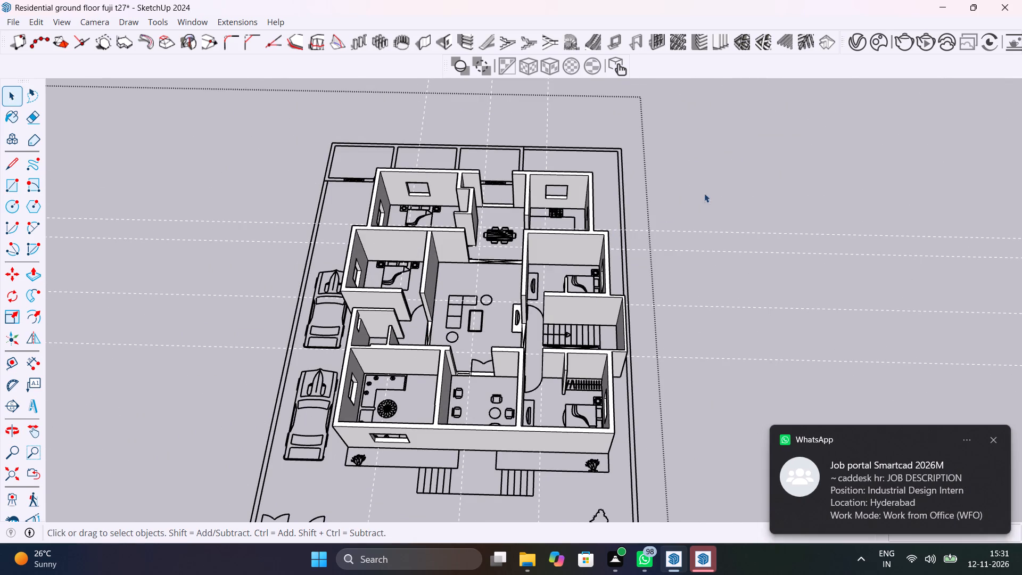
{"action": "left_click", "coordinate": [739, 174]}
{"action": "key", "text": "r"}
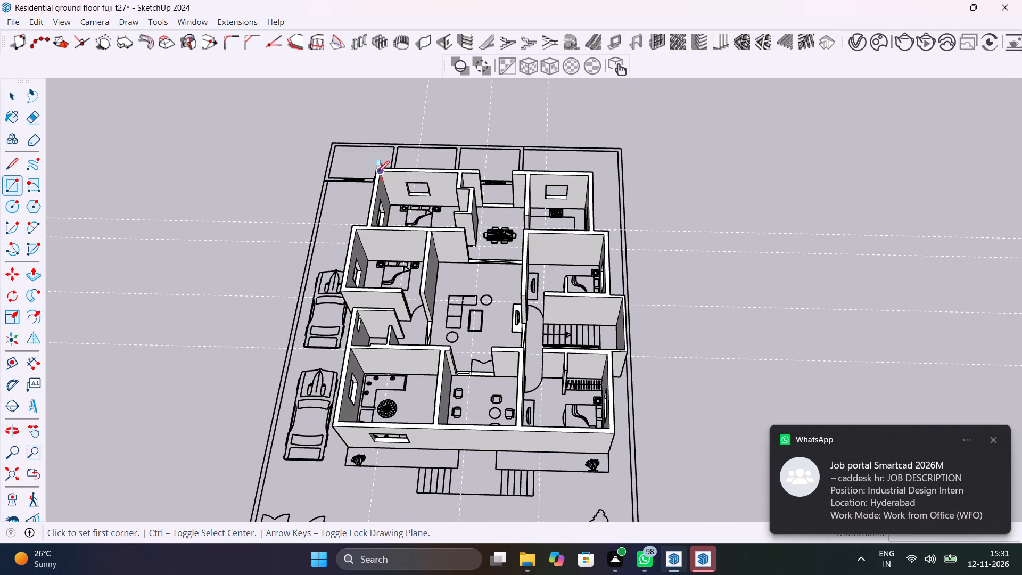
{"action": "scroll", "coordinate": [376, 170], "scroll_direction": "up", "scroll_amount": 6}
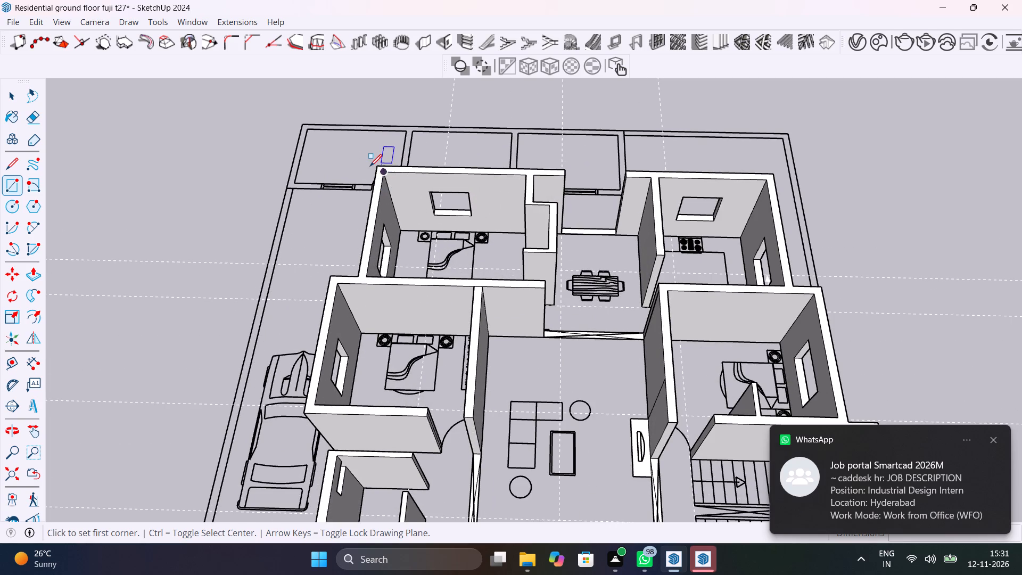
{"action": "scroll", "coordinate": [390, 178], "scroll_direction": "up", "scroll_amount": 9}
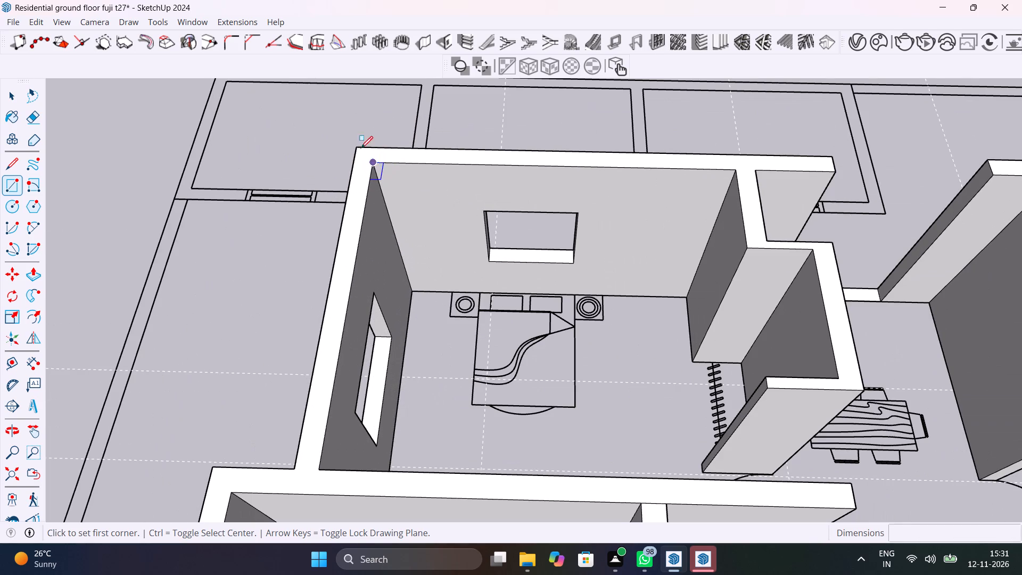
{"action": "left_click", "coordinate": [355, 145]}
{"action": "scroll", "coordinate": [384, 154], "scroll_direction": "down", "scroll_amount": 6}
{"action": "scroll", "coordinate": [429, 190], "scroll_direction": "down", "scroll_amount": 8}
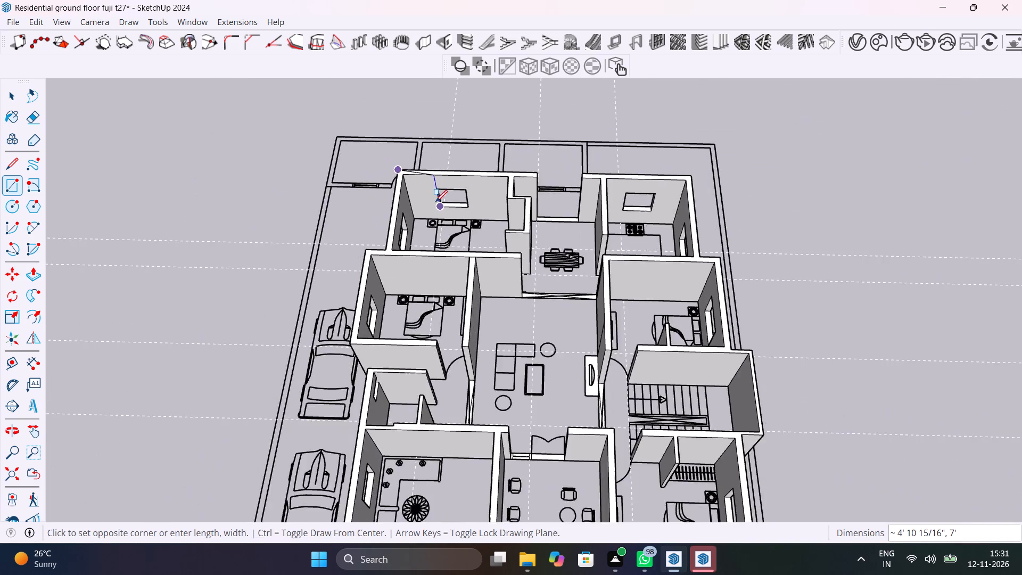
{"action": "scroll", "coordinate": [435, 202], "scroll_direction": "down", "scroll_amount": 6}
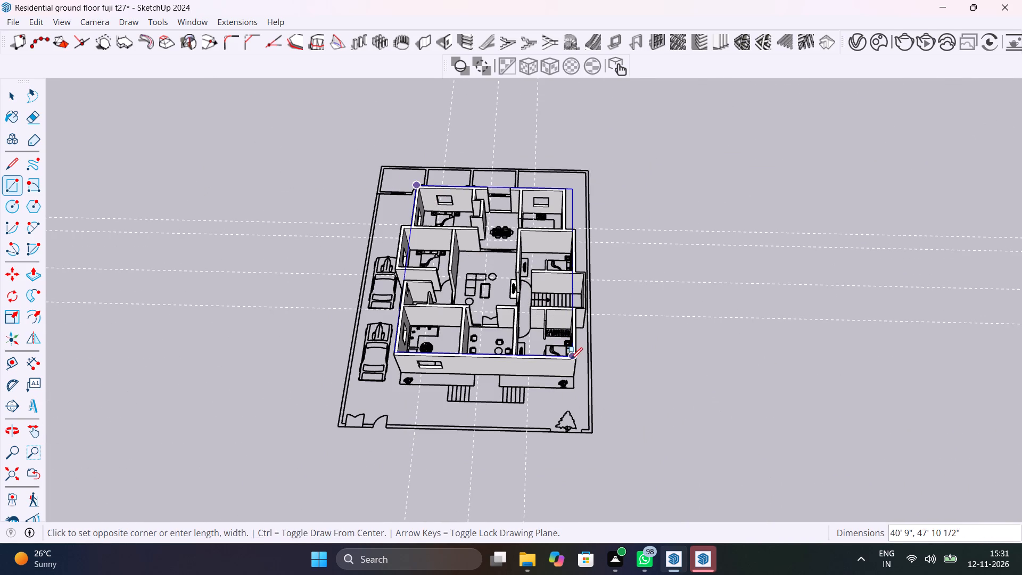
{"action": "left_click", "coordinate": [575, 359]}
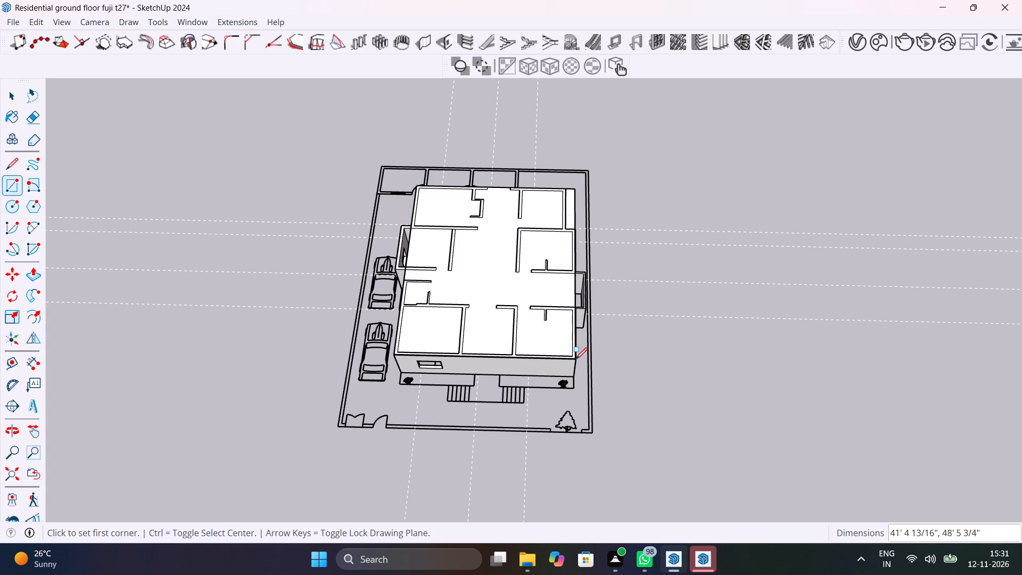
Push/Pull the roof face over the house to a thickness of 4".
{"action": "scroll", "coordinate": [530, 300], "scroll_direction": "up", "scroll_amount": 8}
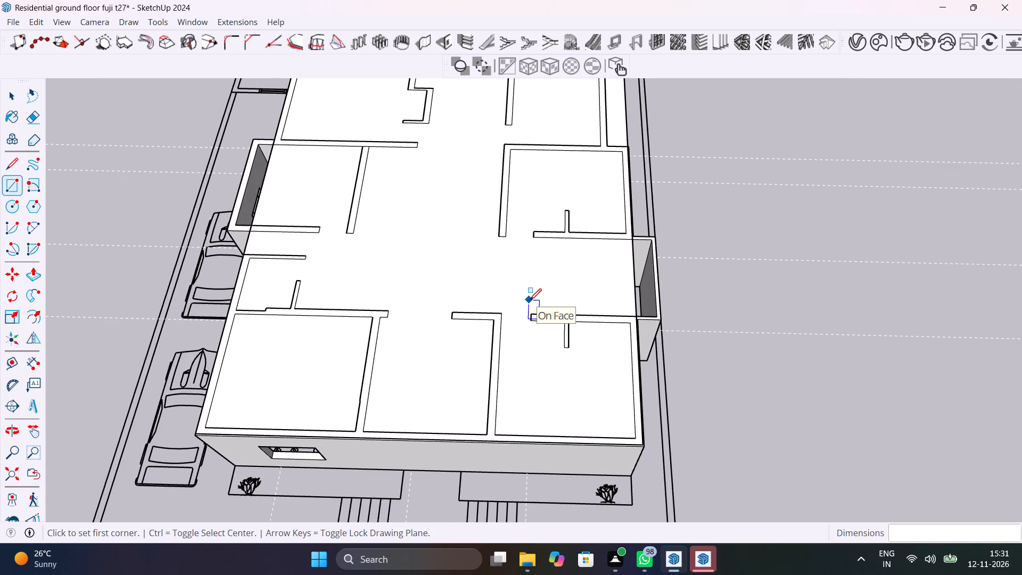
{"action": "key", "text": "p"}
{"action": "left_click", "coordinate": [531, 291]}
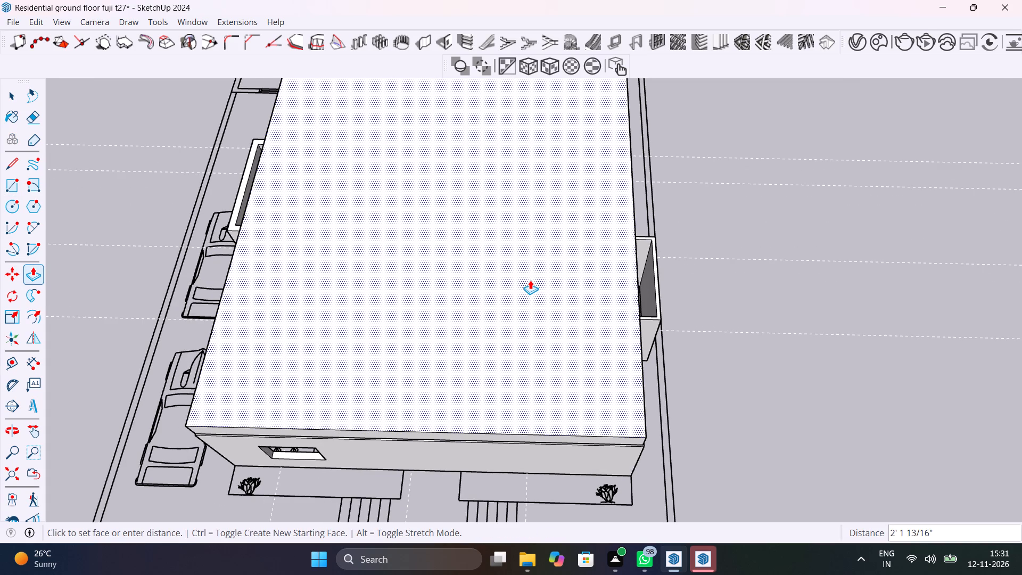
{"action": "type", "text": "4\""}
{"action": "key", "text": "Return"}
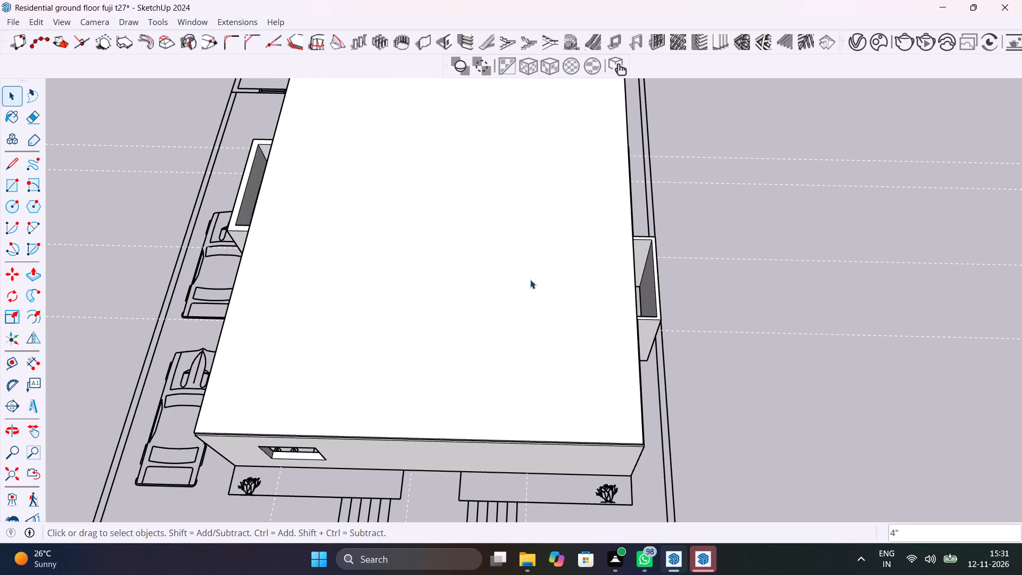
Save the model.
{"action": "middle_click_drag", "start_coordinate": [435, 377], "coordinate": [605, 267]}
{"action": "middle_click_drag", "start_coordinate": [358, 443], "coordinate": [402, 390]}
{"action": "scroll", "coordinate": [402, 390], "scroll_direction": "down", "scroll_amount": 10}
{"action": "key", "text": "ctrl+s"}
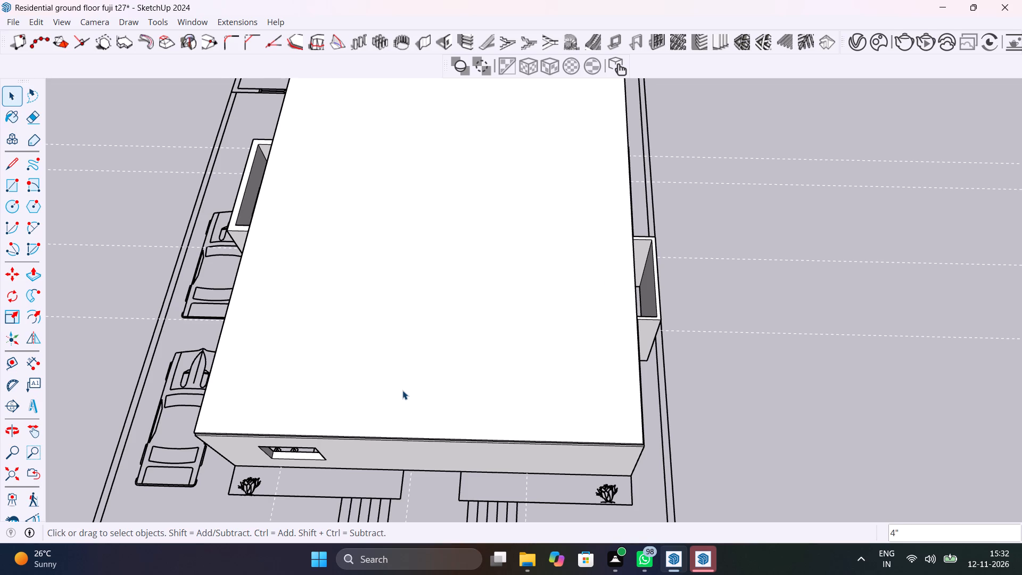
Extend the roof slab's car-side edge 2' 6" outward, flush with the projecting bedroom wall.
{"action": "middle_click_drag", "start_coordinate": [397, 417], "coordinate": [502, 346]}
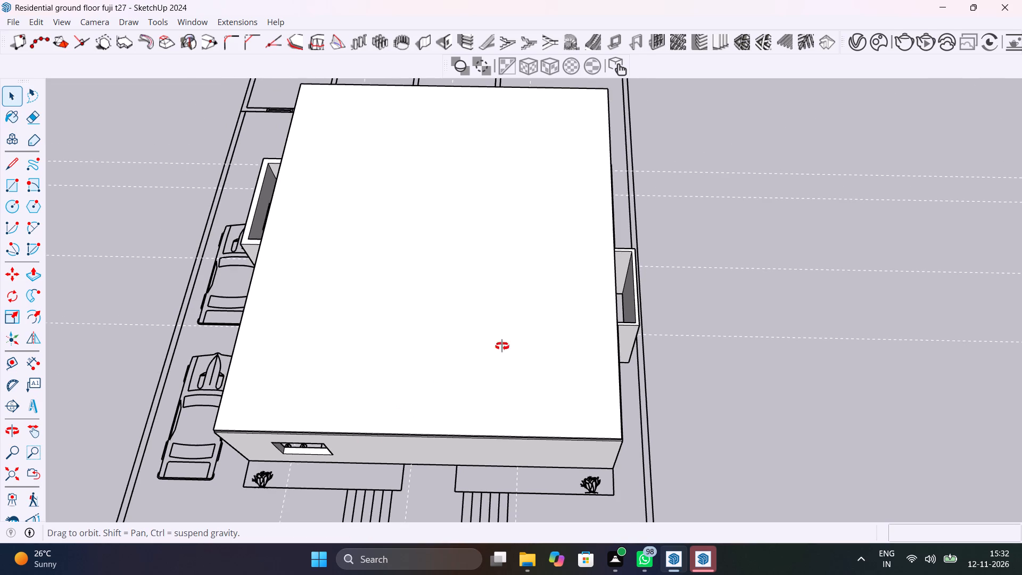
{"action": "middle_click_drag", "start_coordinate": [502, 346], "coordinate": [724, 225]}
{"action": "scroll", "coordinate": [281, 375], "scroll_direction": "up", "scroll_amount": 4}
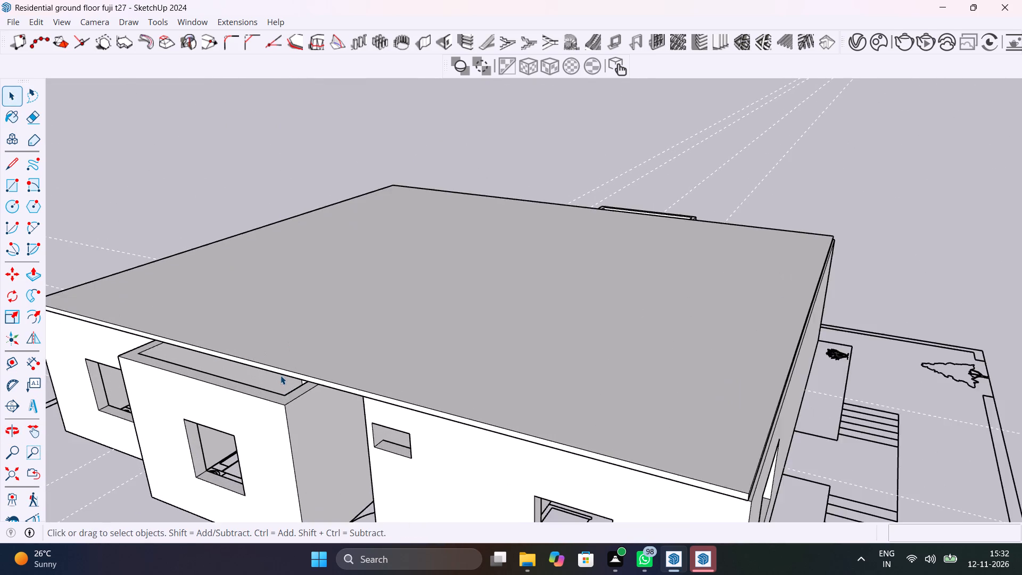
{"action": "scroll", "coordinate": [281, 375], "scroll_direction": "up", "scroll_amount": 9}
{"action": "left_click", "coordinate": [338, 377]}
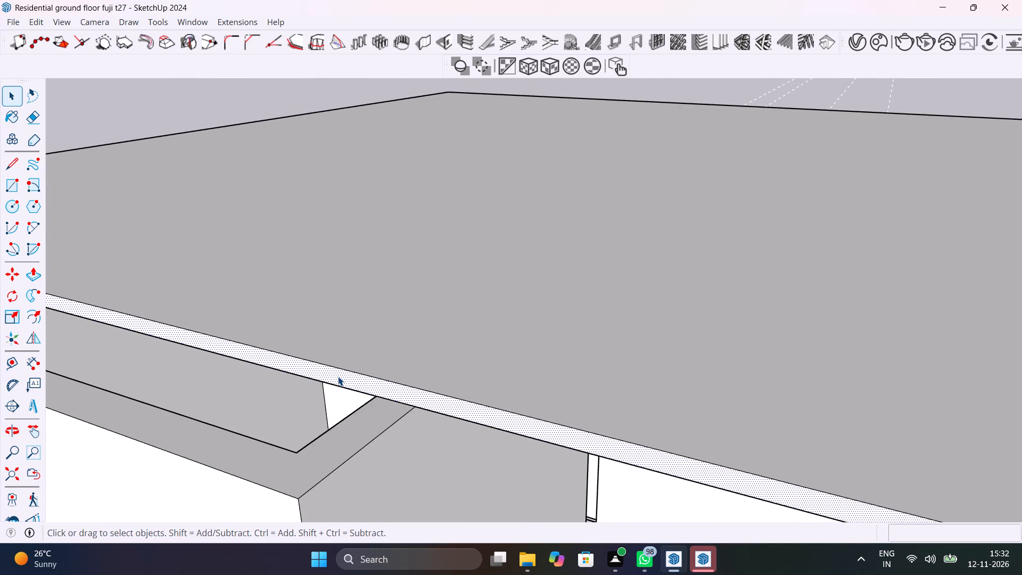
{"action": "key", "text": "p"}
{"action": "left_click", "coordinate": [338, 376]}
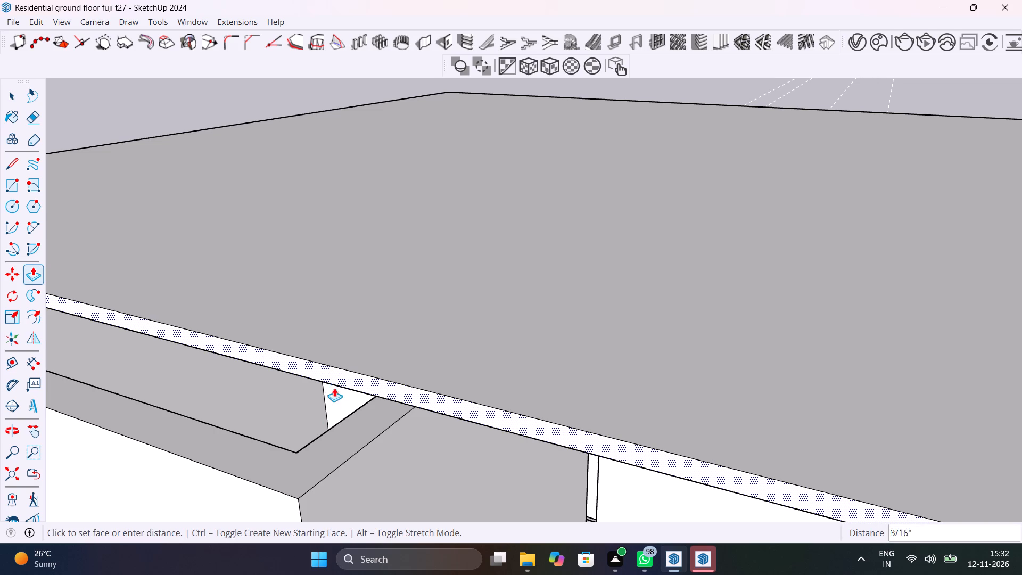
{"action": "left_click", "coordinate": [295, 498]}
{"action": "scroll", "coordinate": [296, 360], "scroll_direction": "down", "scroll_amount": 11}
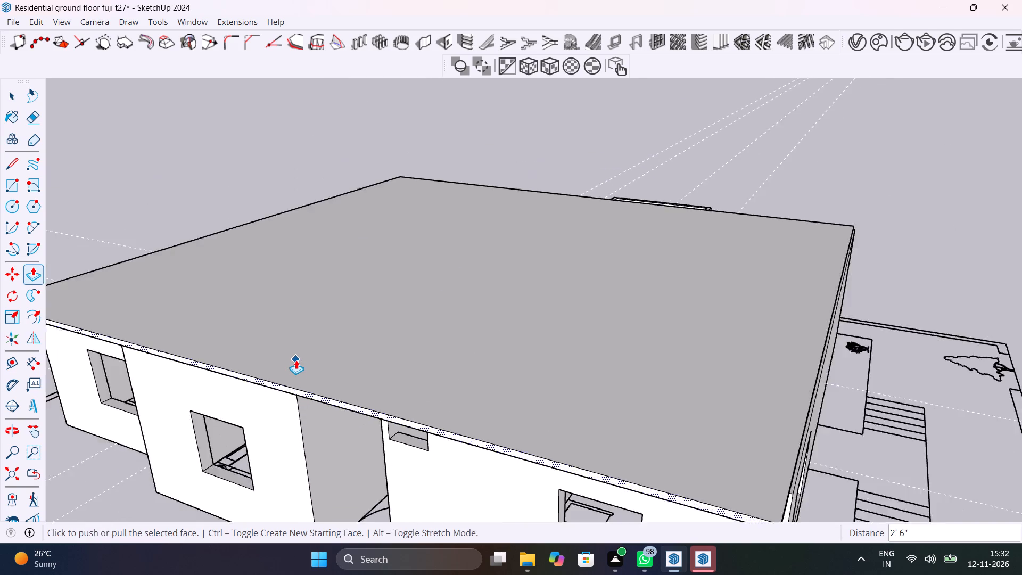
{"action": "scroll", "coordinate": [296, 360], "scroll_direction": "down", "scroll_amount": 7}
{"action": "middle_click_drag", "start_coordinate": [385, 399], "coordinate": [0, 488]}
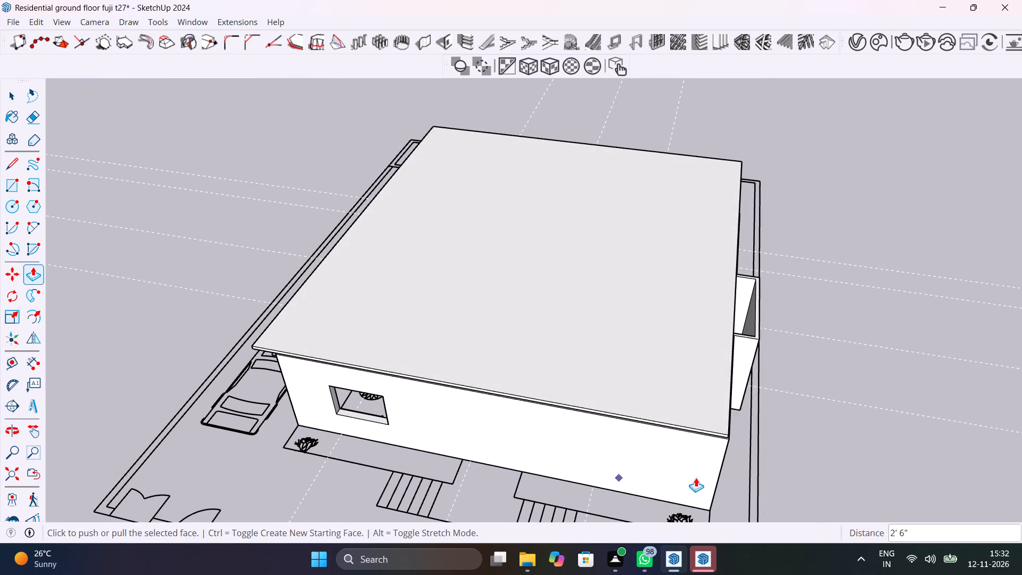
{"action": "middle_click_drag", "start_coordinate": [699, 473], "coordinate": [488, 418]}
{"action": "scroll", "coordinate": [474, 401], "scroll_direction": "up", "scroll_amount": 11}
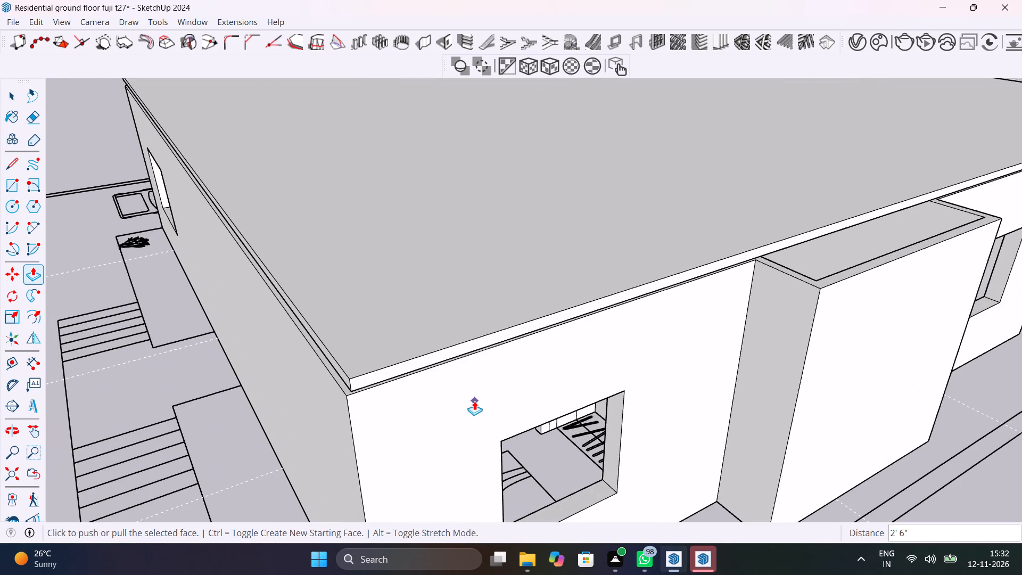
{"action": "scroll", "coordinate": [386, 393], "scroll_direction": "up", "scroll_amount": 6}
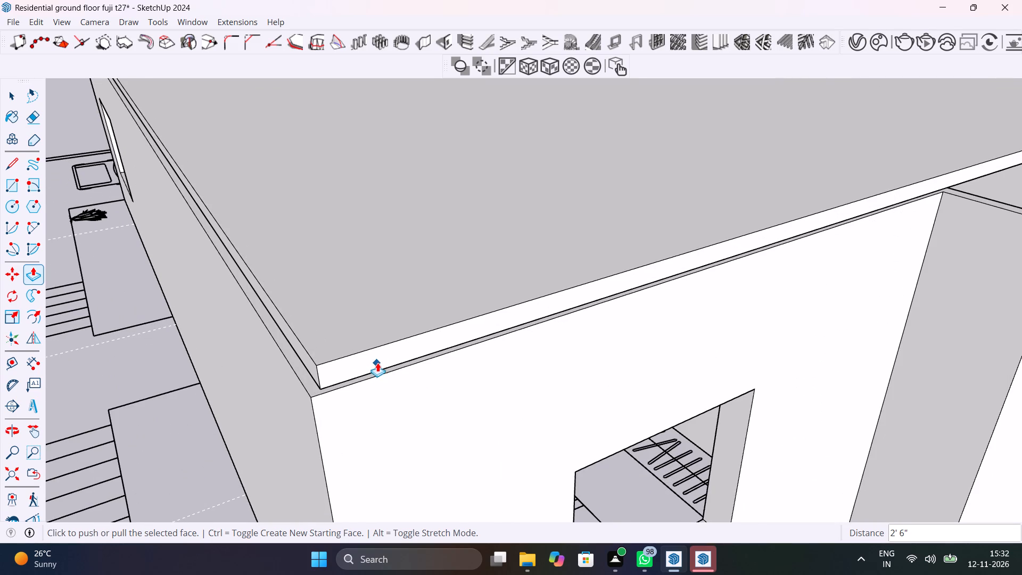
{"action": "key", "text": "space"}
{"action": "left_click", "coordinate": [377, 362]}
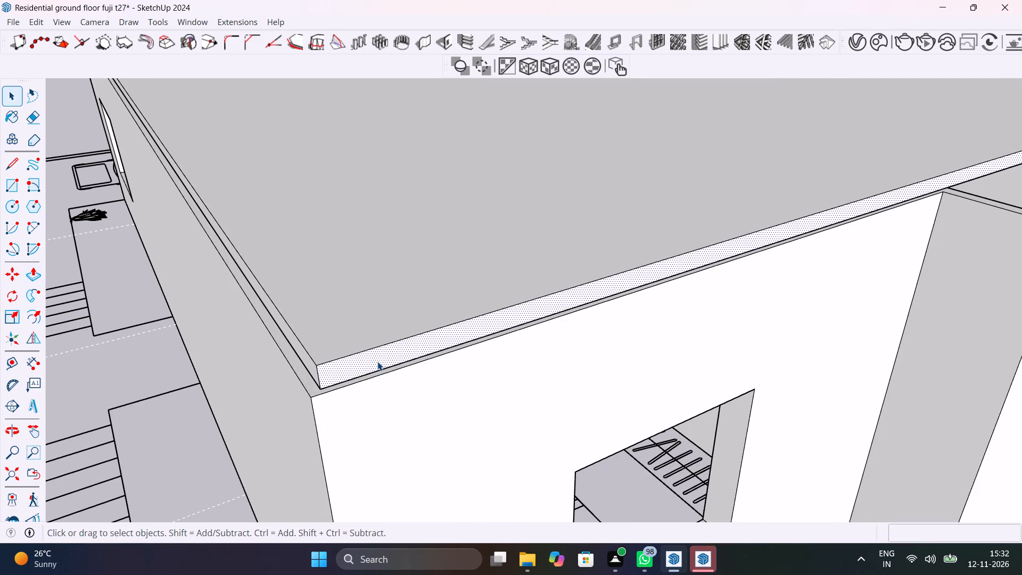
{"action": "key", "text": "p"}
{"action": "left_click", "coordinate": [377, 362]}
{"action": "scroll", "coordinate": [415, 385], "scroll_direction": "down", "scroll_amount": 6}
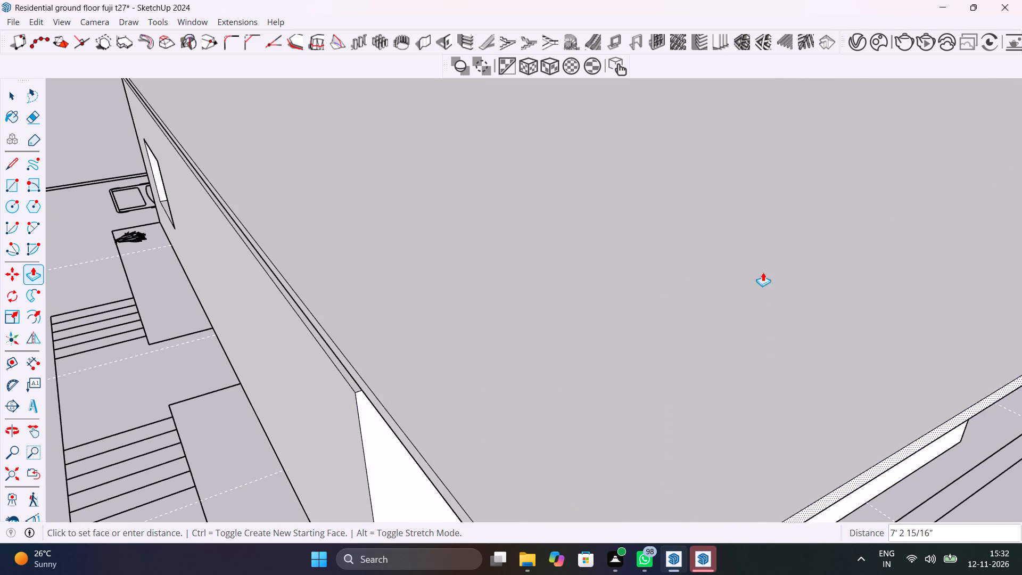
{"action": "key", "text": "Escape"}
Extend the roof slab's front edge 1 3/4" to line up with the front wall's outer corner.
{"action": "middle_click_drag", "start_coordinate": [329, 386], "coordinate": [379, 377]}
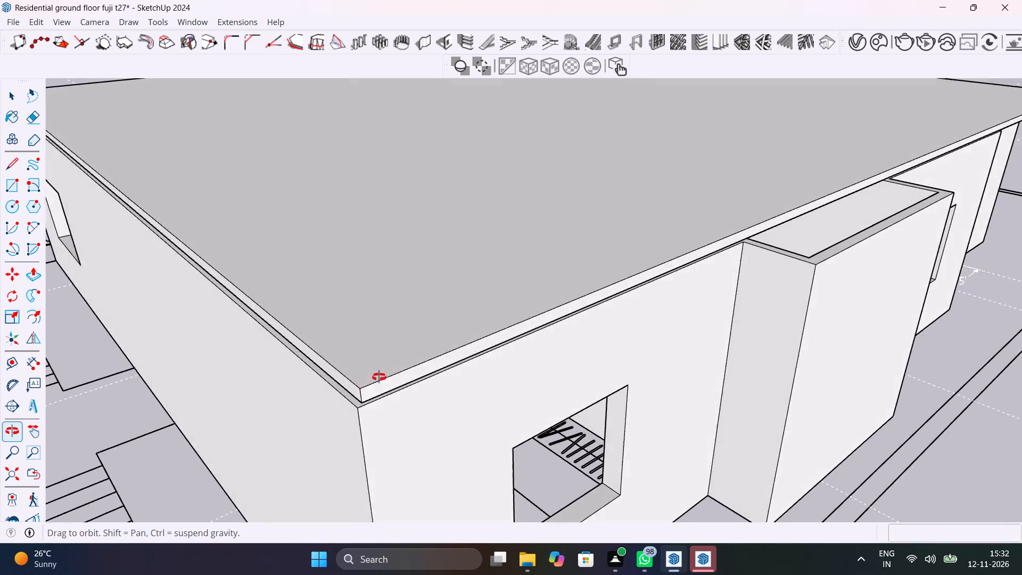
{"action": "middle_click_drag", "start_coordinate": [379, 377], "coordinate": [418, 371]}
{"action": "scroll", "coordinate": [353, 412], "scroll_direction": "up", "scroll_amount": 5}
{"action": "left_click", "coordinate": [358, 401]}
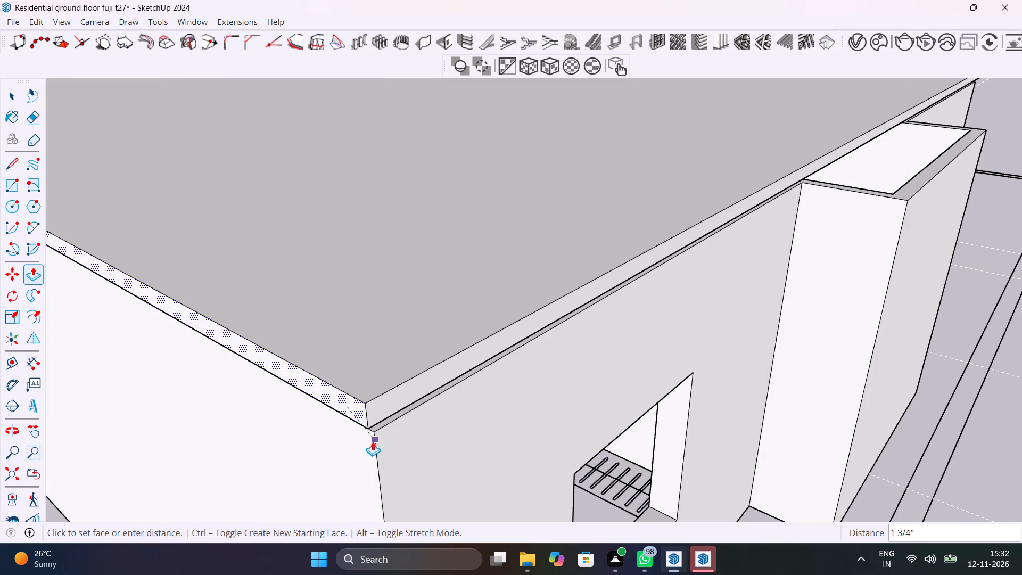
{"action": "left_click", "coordinate": [372, 442]}
{"action": "scroll", "coordinate": [428, 438], "scroll_direction": "down", "scroll_amount": 7}
Extend the roof slab's staircase-side edge about 2' 5 11/16" outward, flush with the projecting staircase wall.
{"action": "middle_click_drag", "start_coordinate": [433, 440], "coordinate": [351, 436], "text": "shift"}
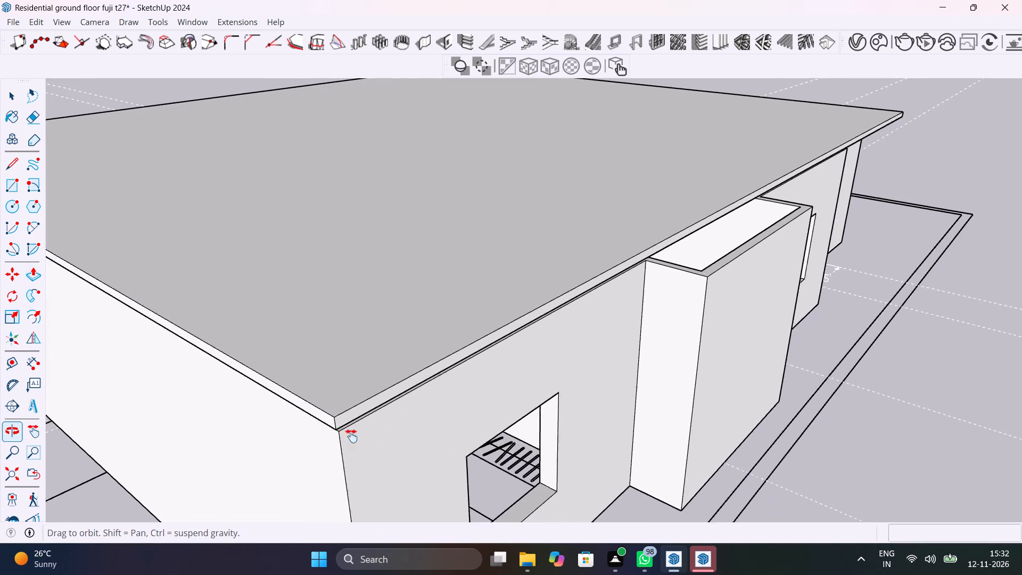
{"action": "middle_click_drag", "start_coordinate": [351, 436], "coordinate": [84, 441], "text": "shift"}
{"action": "scroll", "coordinate": [750, 237], "scroll_direction": "up", "scroll_amount": 5}
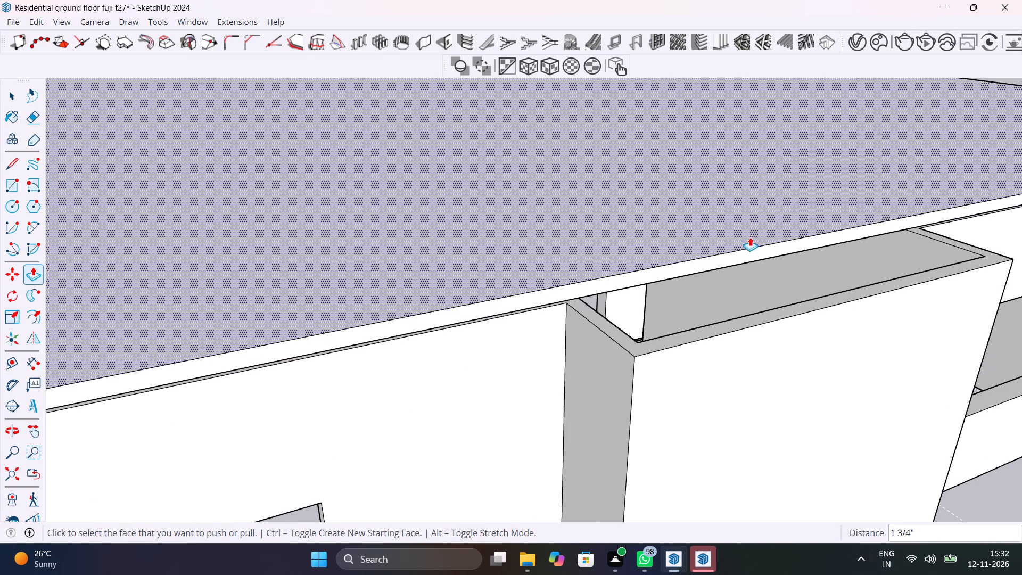
{"action": "left_click", "coordinate": [757, 249]}
{"action": "left_click", "coordinate": [760, 347]}
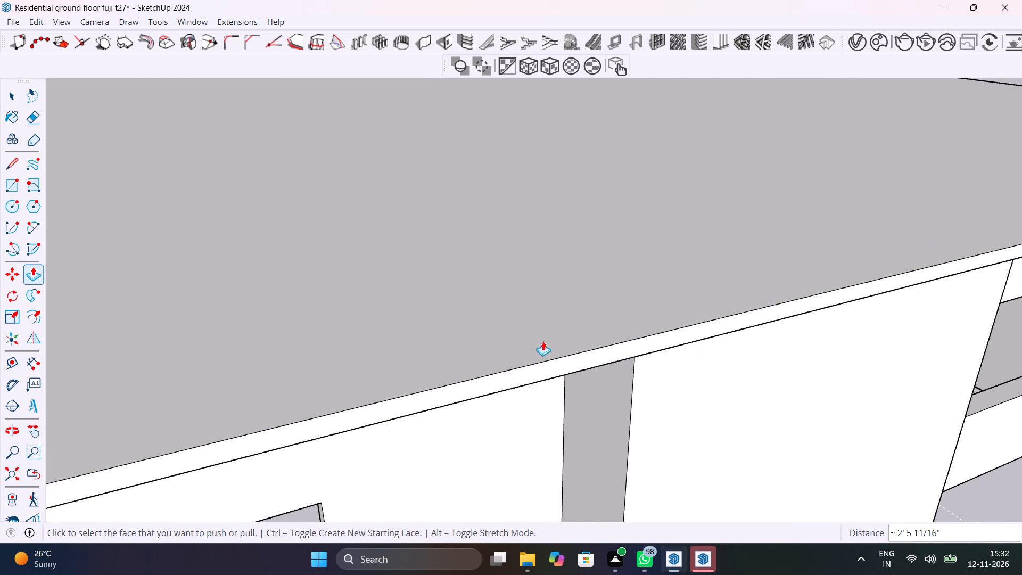
{"action": "scroll", "coordinate": [504, 334], "scroll_direction": "down", "scroll_amount": 13}
Save the model.
{"action": "middle_click_drag", "start_coordinate": [628, 351], "coordinate": [281, 202]}
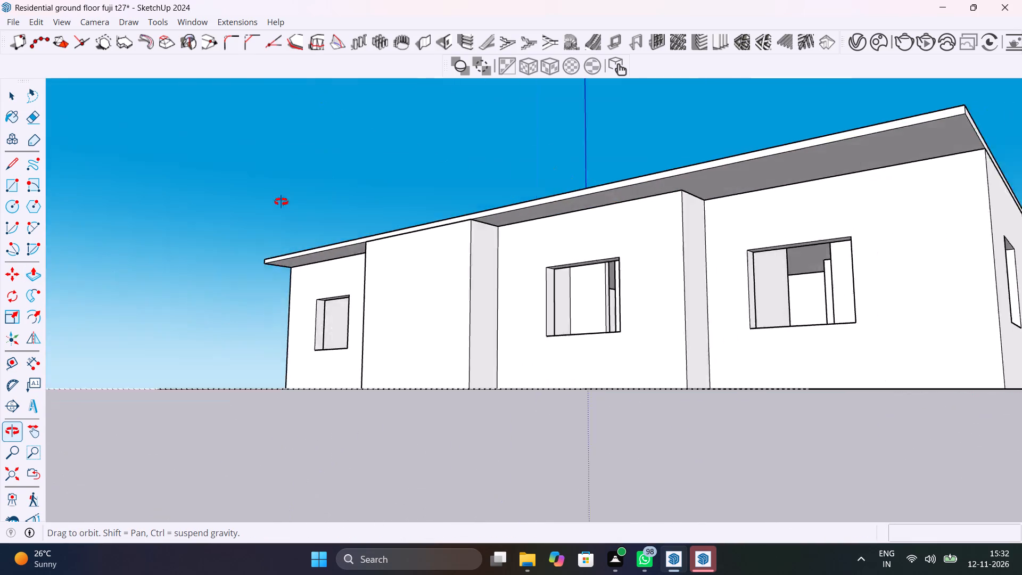
{"action": "middle_click_drag", "start_coordinate": [281, 202], "coordinate": [414, 316]}
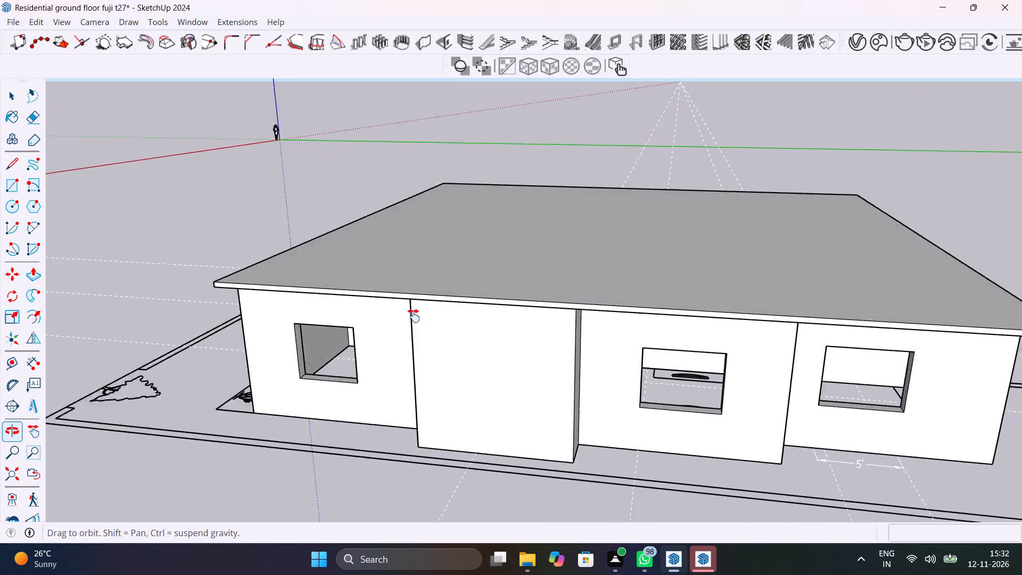
{"action": "middle_click_drag", "start_coordinate": [414, 316], "coordinate": [6, 326]}
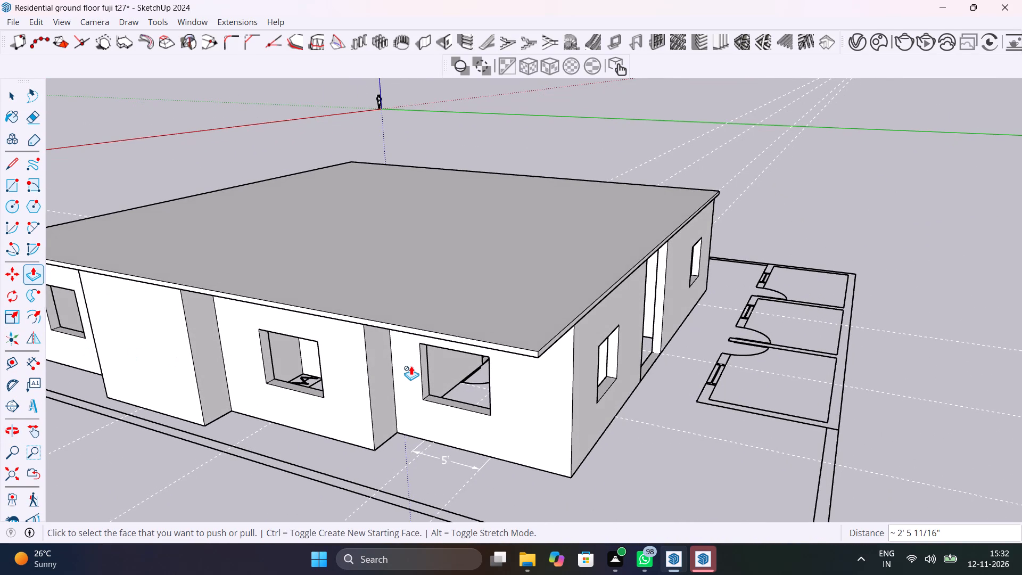
{"action": "key", "text": "ctrl+s"}
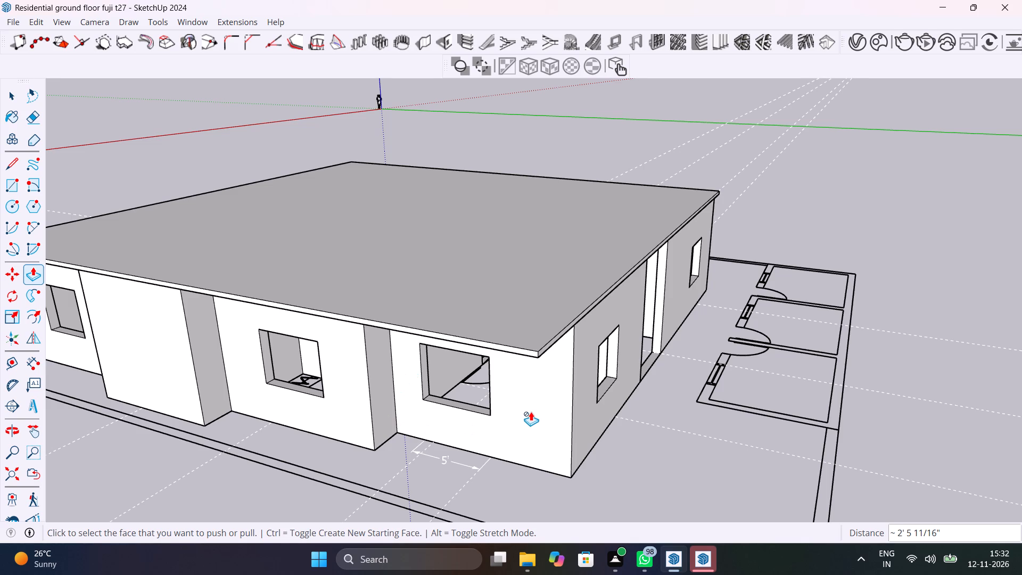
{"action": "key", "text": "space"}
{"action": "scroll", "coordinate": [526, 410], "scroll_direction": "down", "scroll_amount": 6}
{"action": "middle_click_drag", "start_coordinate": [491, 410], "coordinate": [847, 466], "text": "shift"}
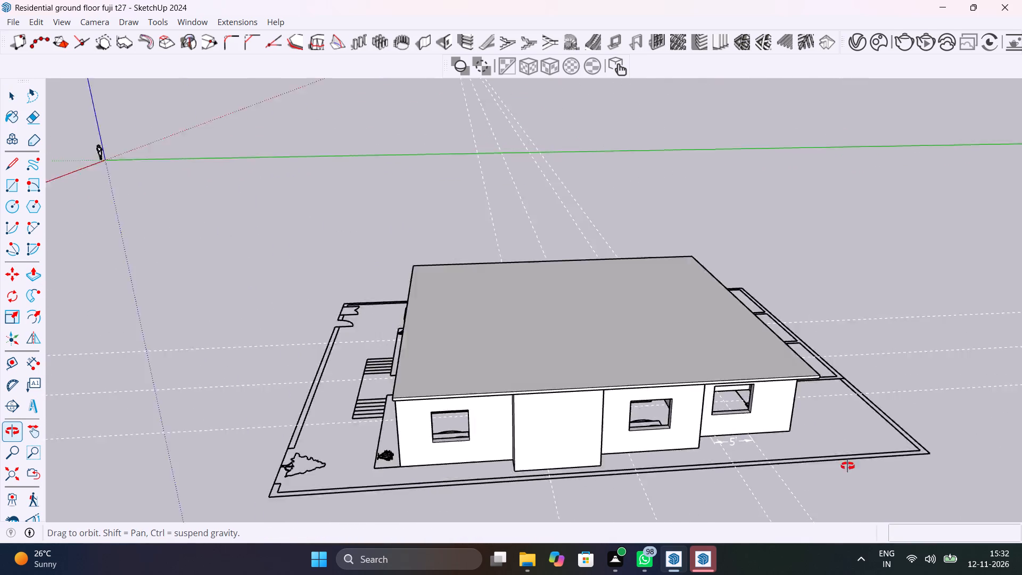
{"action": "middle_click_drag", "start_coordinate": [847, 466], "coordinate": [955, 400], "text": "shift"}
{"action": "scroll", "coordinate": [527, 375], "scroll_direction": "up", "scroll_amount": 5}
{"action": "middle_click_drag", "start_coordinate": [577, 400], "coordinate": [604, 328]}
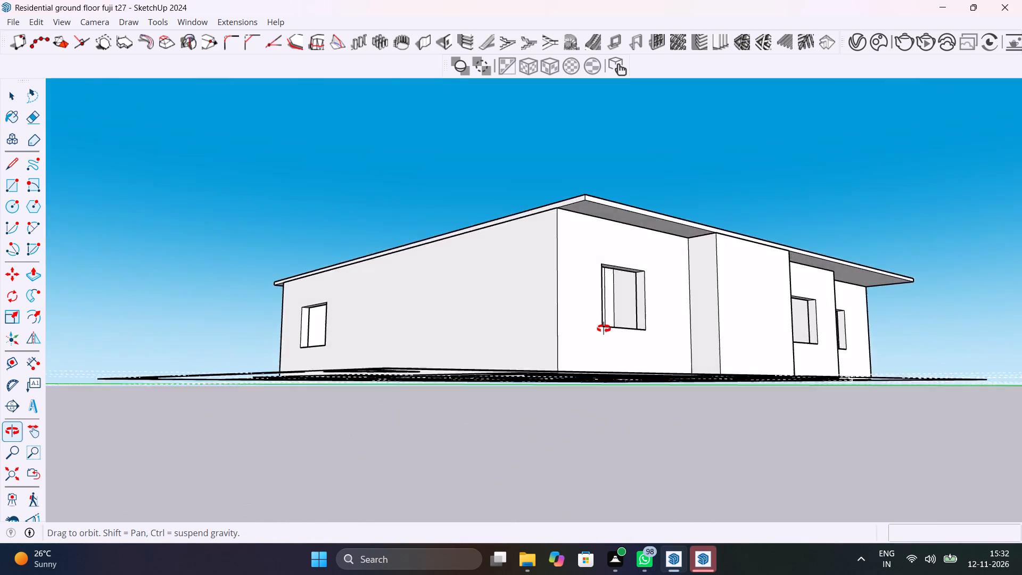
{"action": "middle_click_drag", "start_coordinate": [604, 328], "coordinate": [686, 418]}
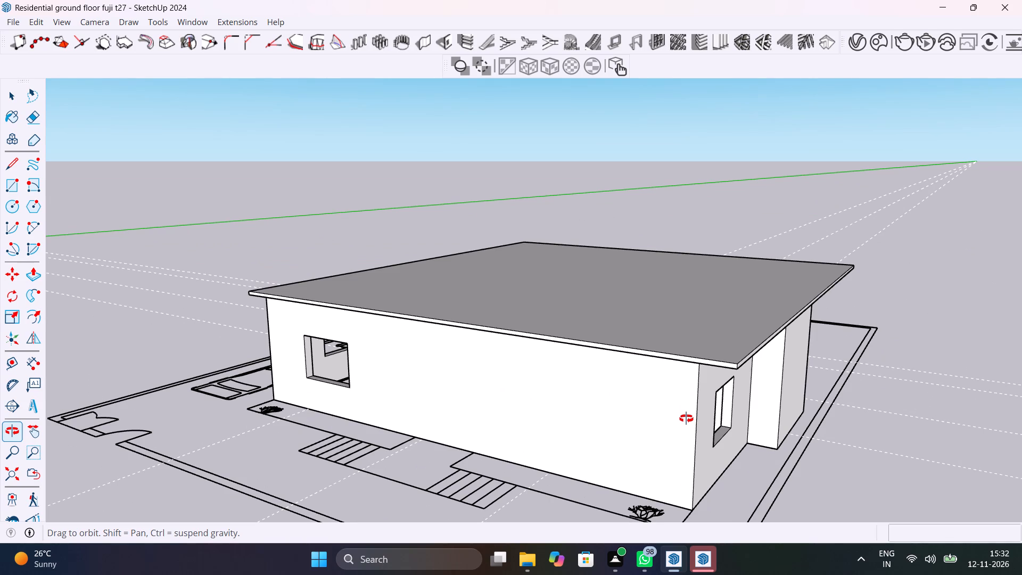
Select the whole roof slab with all its connected faces and edges and make it a group.
{"action": "middle_click_drag", "start_coordinate": [686, 418], "coordinate": [32, 404]}
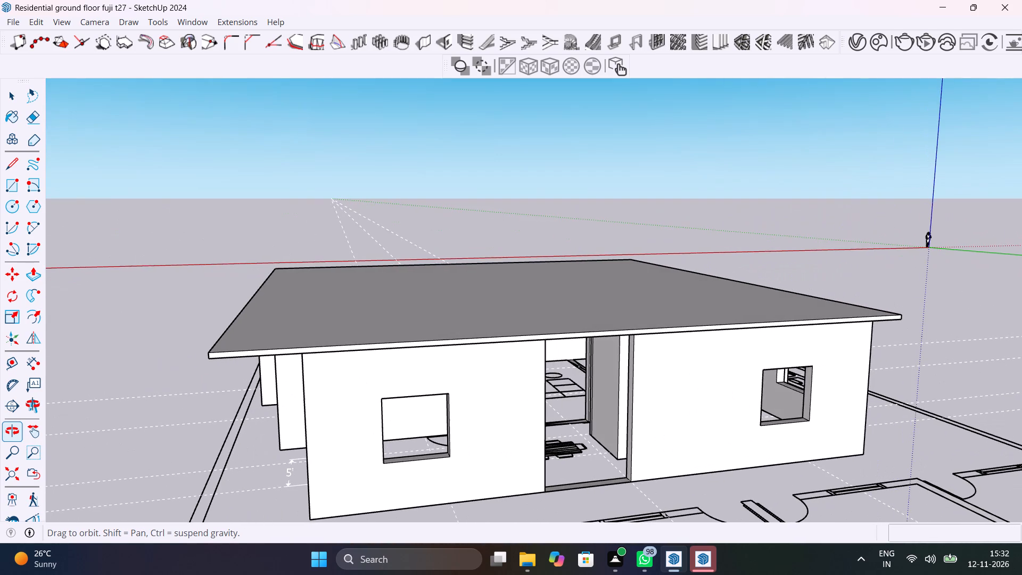
{"action": "middle_click_drag", "start_coordinate": [32, 404], "coordinate": [106, 398]}
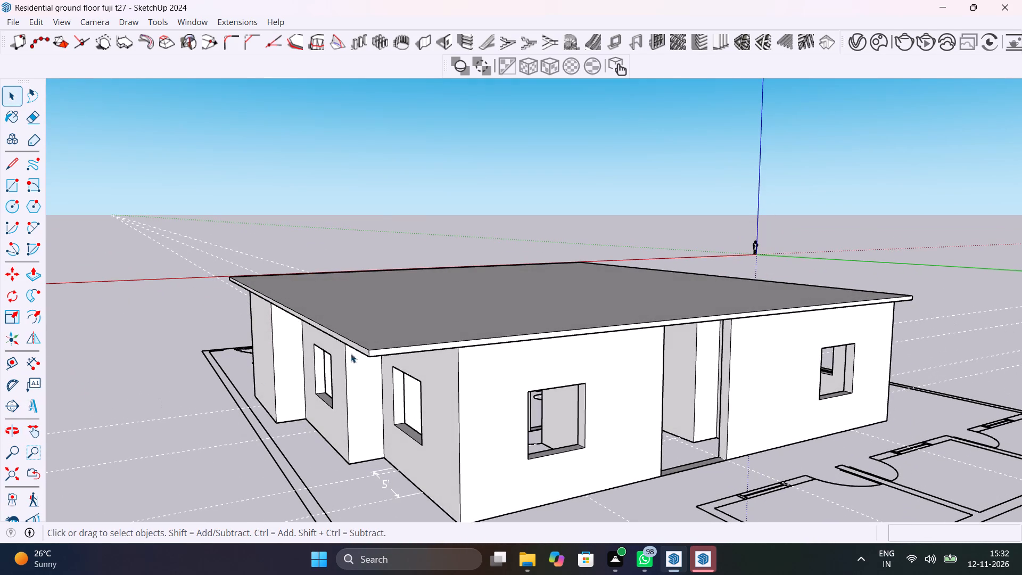
{"action": "left_click", "coordinate": [387, 351]}
{"action": "triple_click", "coordinate": [387, 350]}
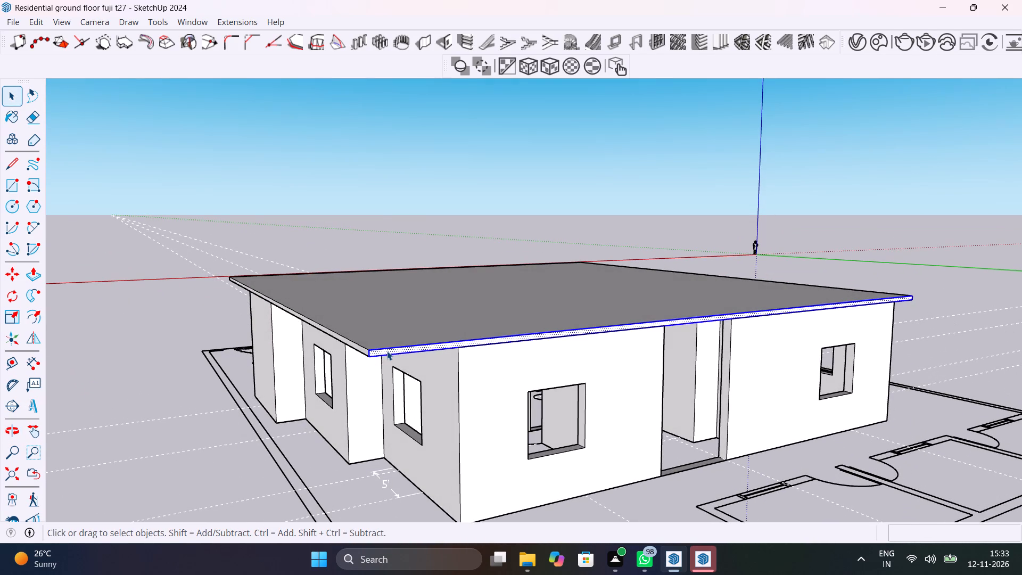
{"action": "right_click", "coordinate": [387, 351]}
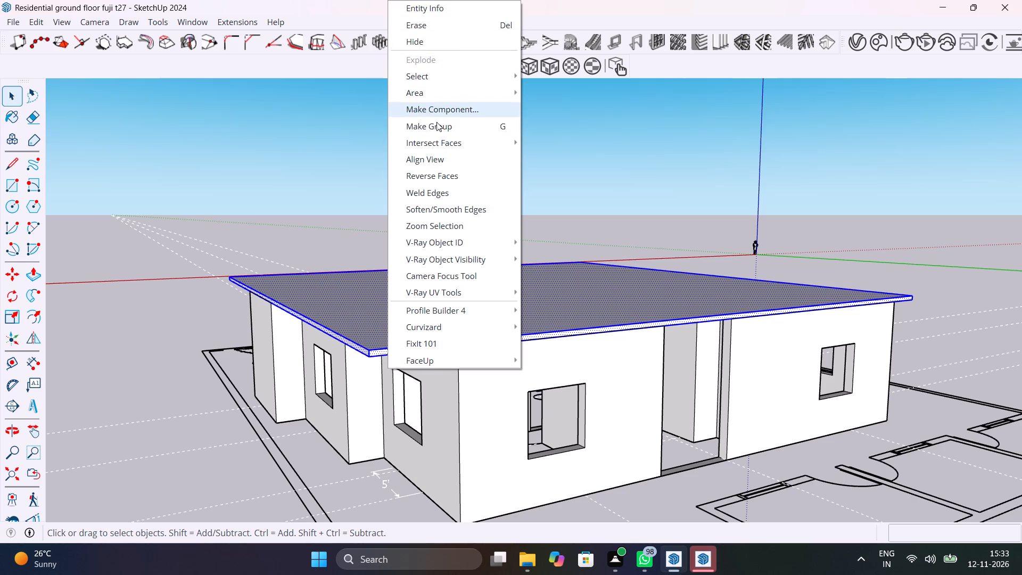
{"action": "left_click", "coordinate": [441, 132]}
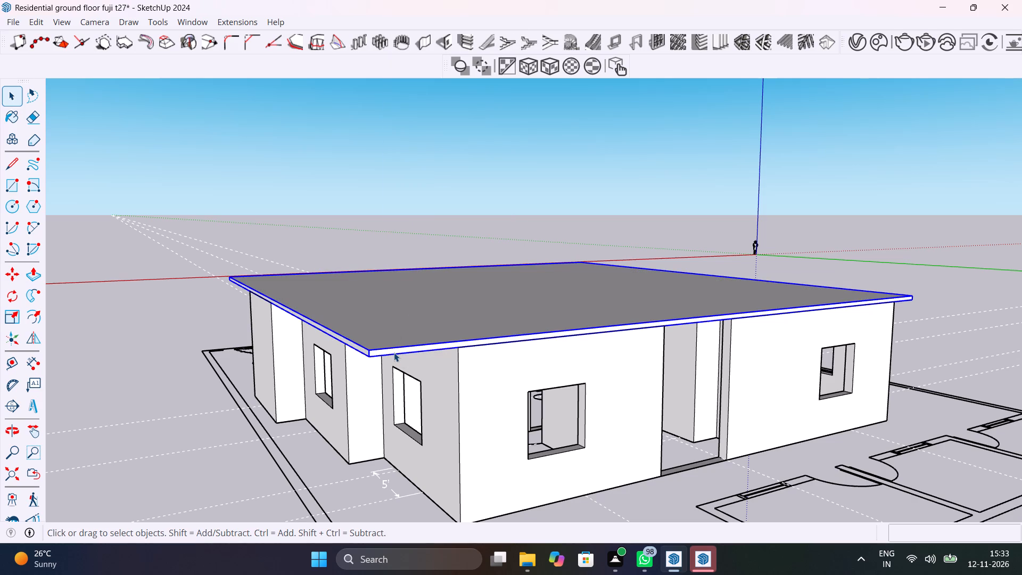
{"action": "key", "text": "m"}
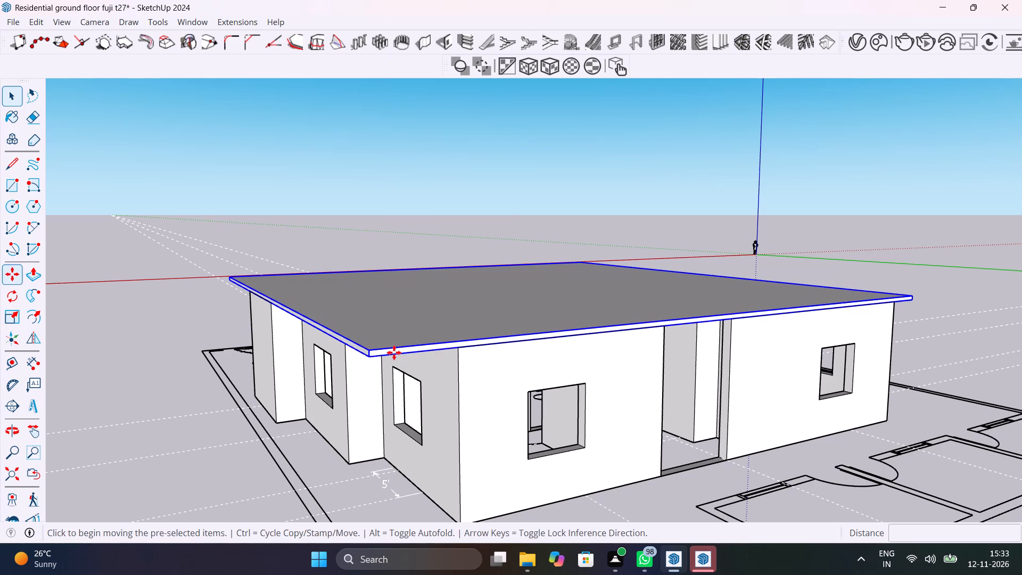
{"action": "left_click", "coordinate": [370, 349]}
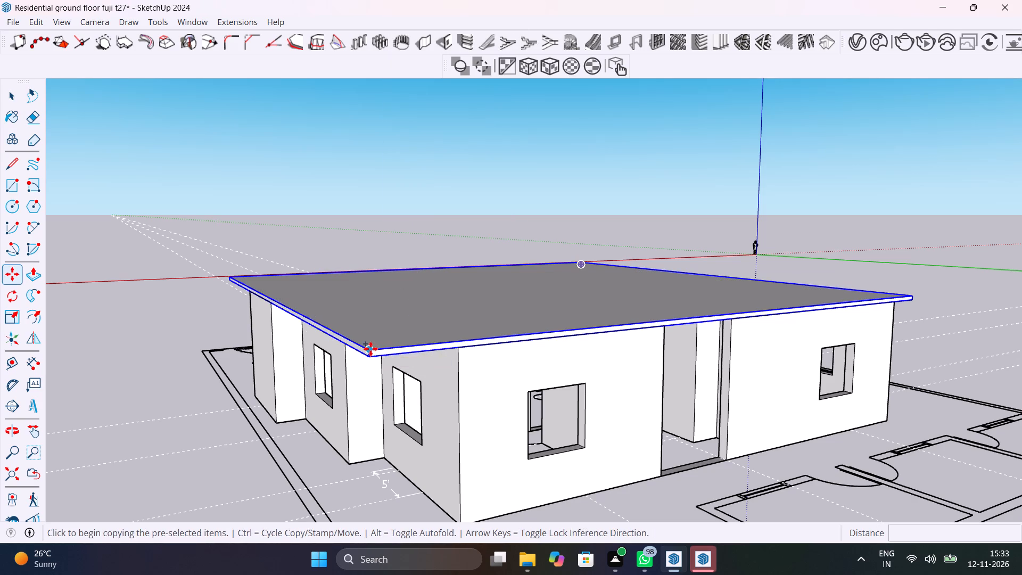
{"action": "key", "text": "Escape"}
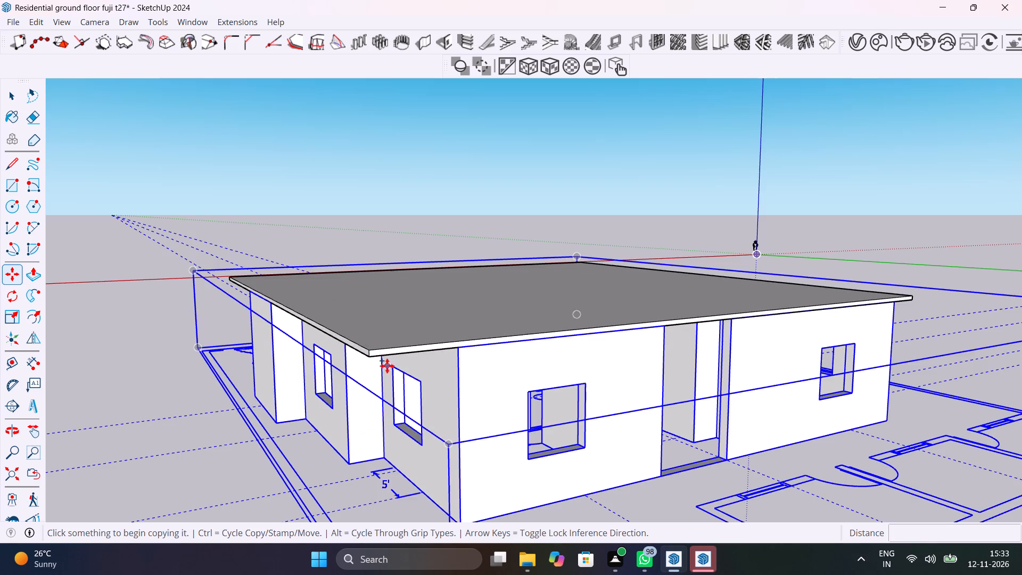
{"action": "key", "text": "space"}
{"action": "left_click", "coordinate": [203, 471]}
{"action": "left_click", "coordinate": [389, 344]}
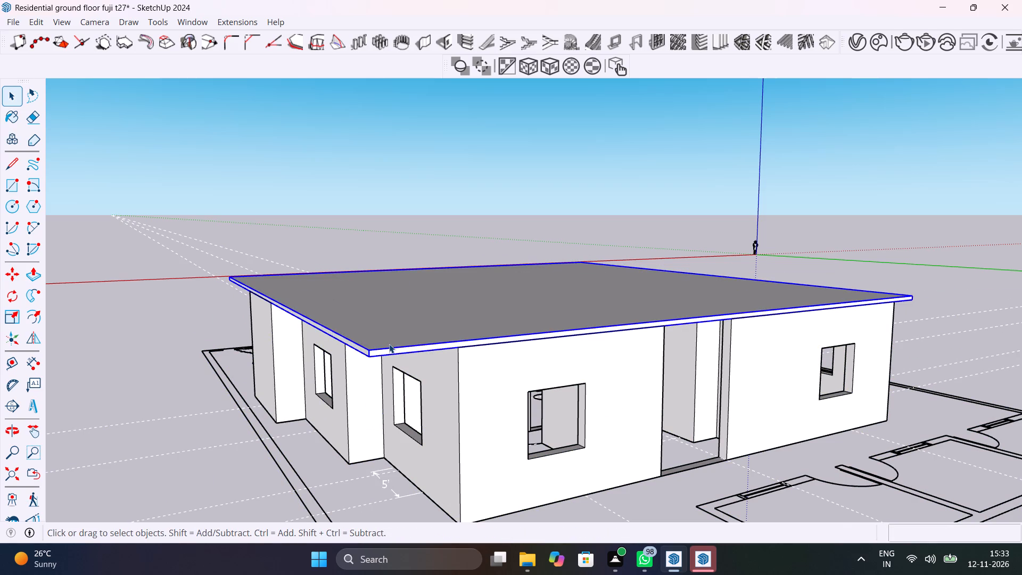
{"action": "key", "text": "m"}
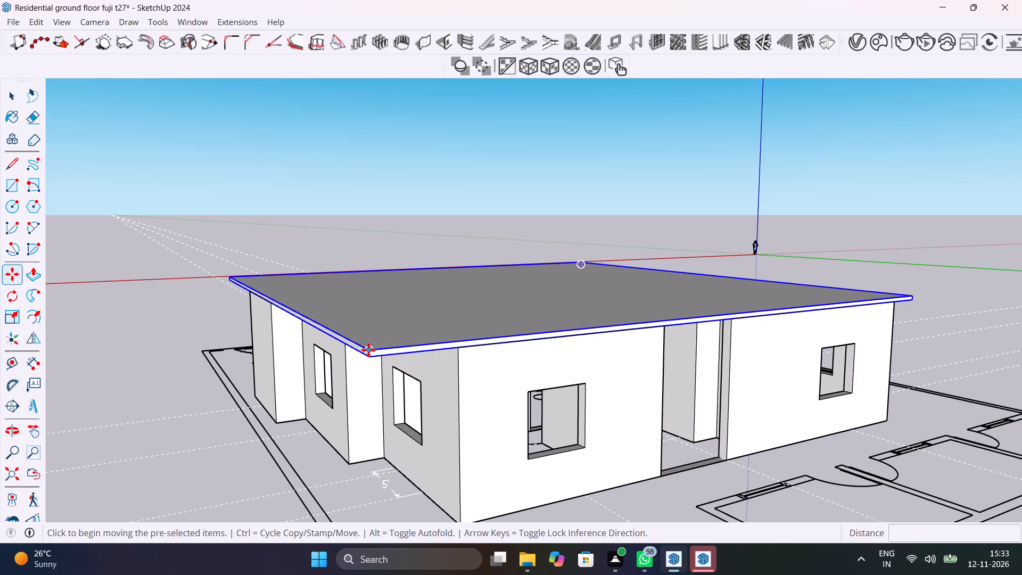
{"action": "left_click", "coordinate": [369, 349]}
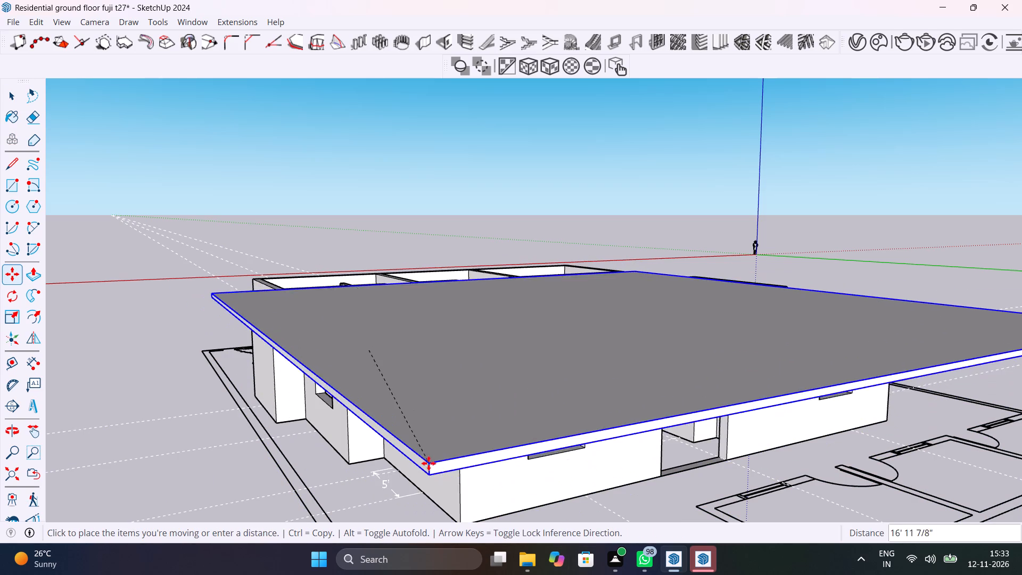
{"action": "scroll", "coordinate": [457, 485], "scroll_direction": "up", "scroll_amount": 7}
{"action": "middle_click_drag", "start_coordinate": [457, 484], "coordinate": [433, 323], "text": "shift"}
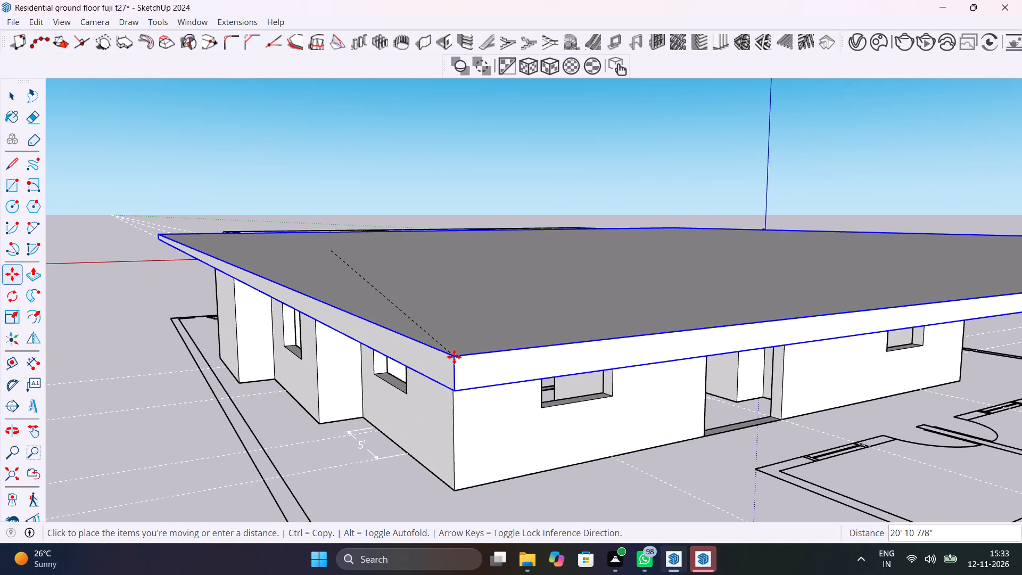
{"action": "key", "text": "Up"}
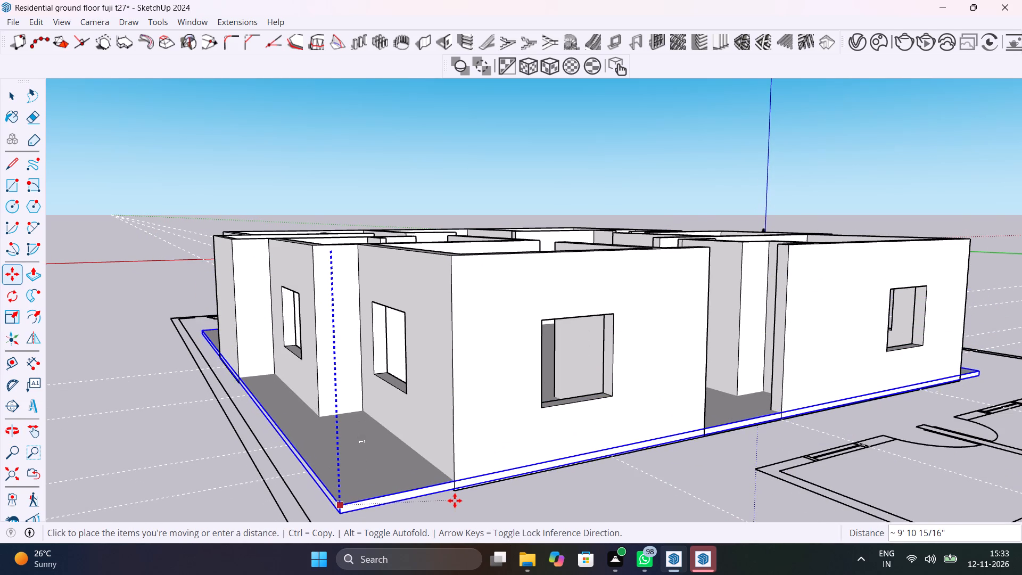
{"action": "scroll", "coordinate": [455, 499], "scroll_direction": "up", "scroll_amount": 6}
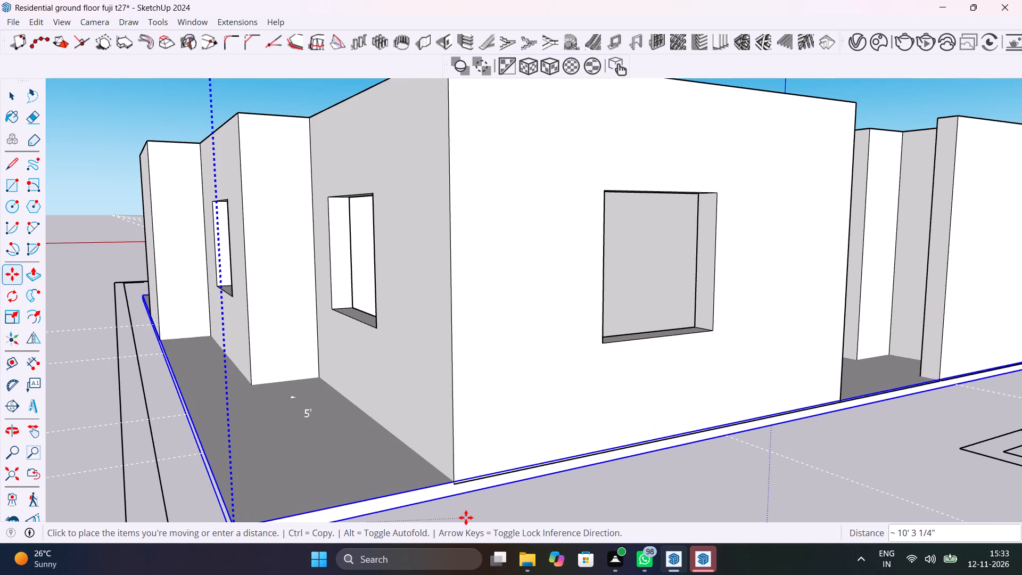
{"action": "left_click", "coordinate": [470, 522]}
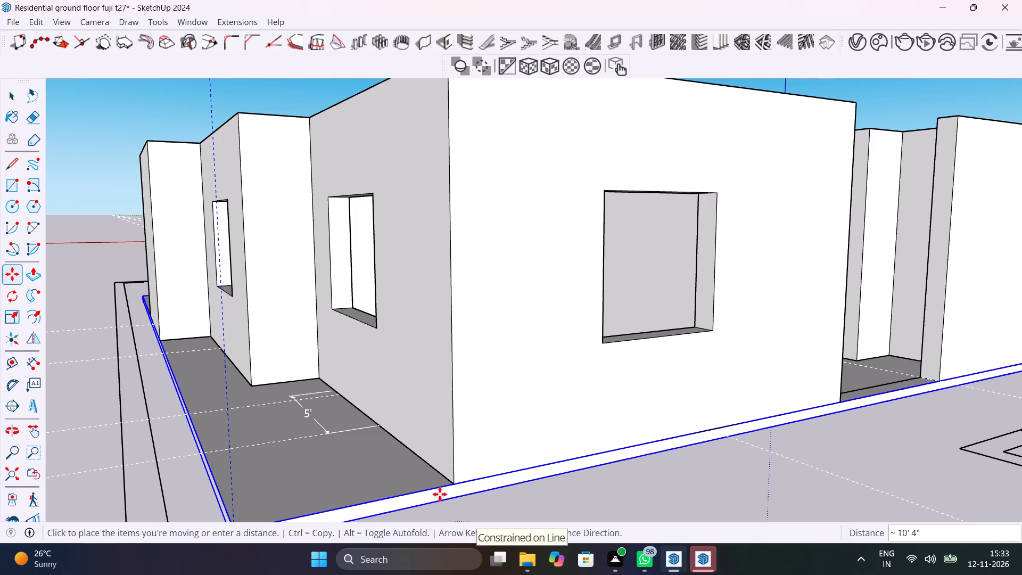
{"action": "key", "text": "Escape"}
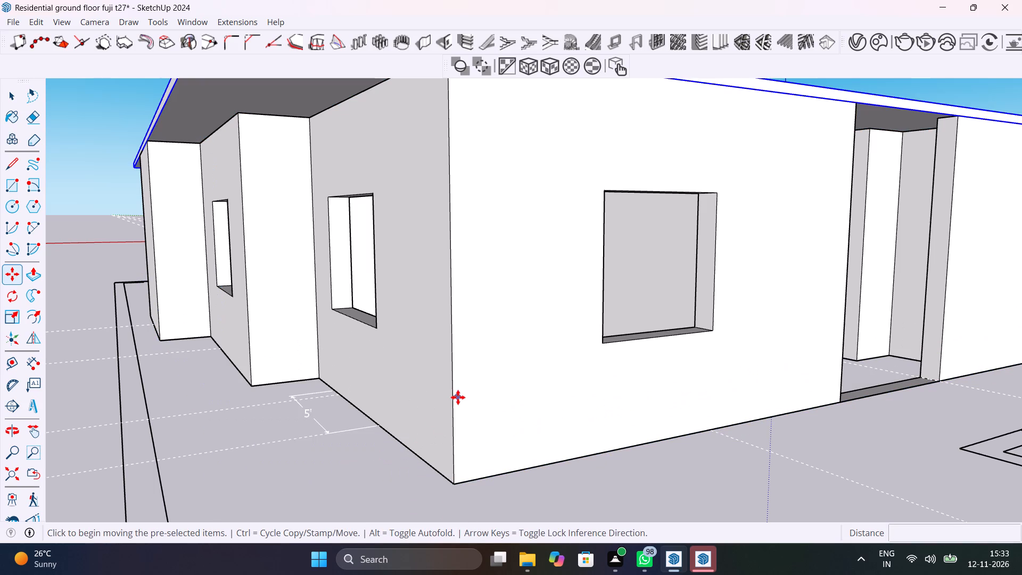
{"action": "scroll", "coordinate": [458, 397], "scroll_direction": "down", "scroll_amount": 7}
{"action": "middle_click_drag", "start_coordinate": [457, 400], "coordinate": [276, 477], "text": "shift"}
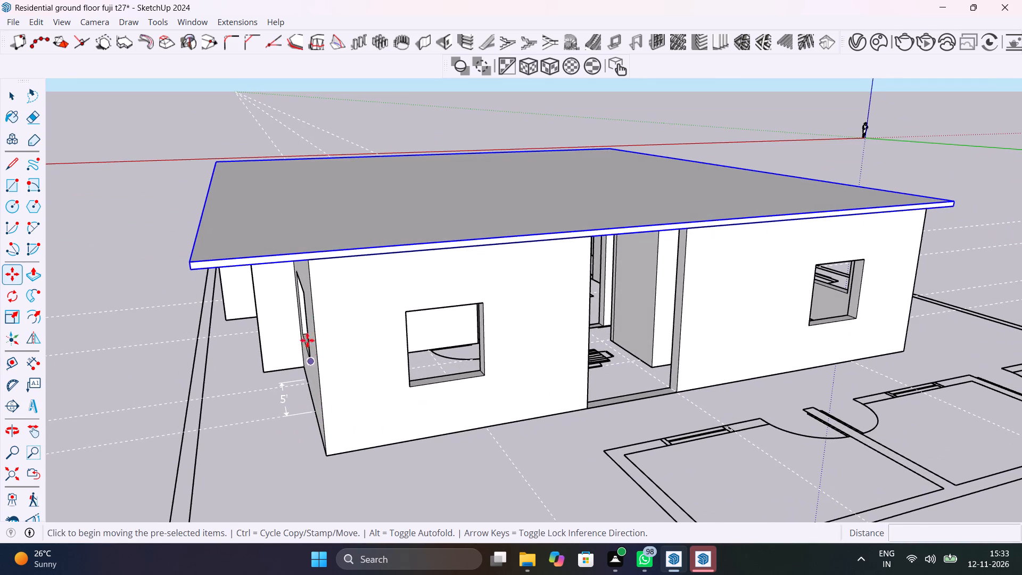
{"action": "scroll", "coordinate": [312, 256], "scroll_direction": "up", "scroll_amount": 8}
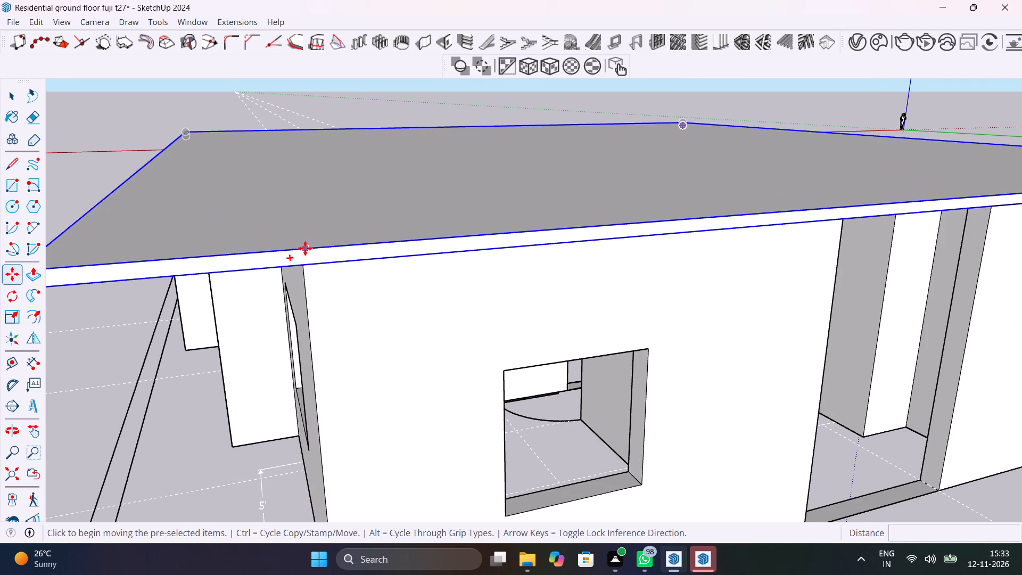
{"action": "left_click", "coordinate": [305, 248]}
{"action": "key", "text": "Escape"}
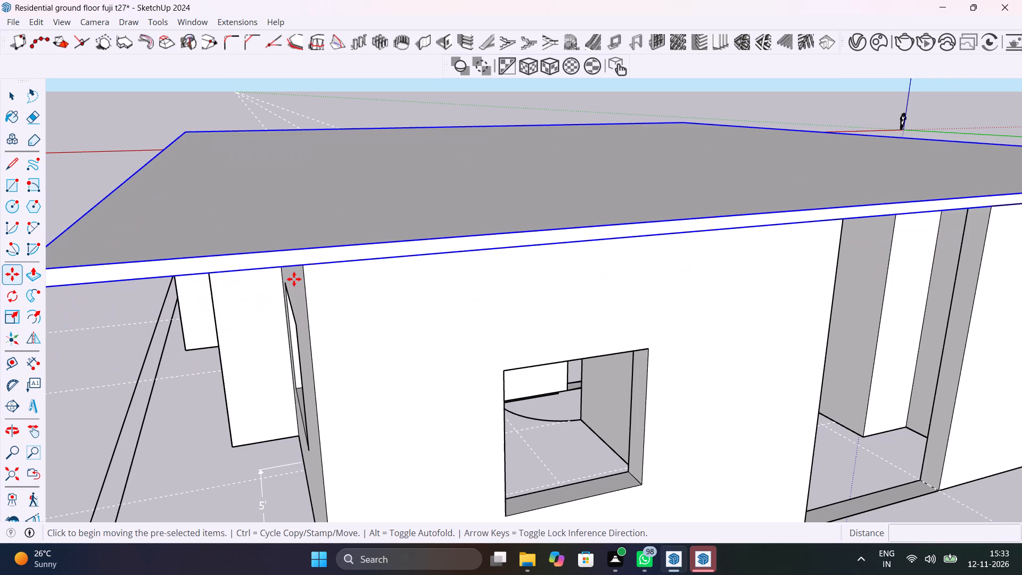
Move the grouped roof slab 10' 4" straight down along the front wall corner to the base of the walls.
{"action": "scroll", "coordinate": [311, 309], "scroll_direction": "down", "scroll_amount": 12}
{"action": "key", "text": "space"}
{"action": "middle_click_drag", "start_coordinate": [494, 334], "coordinate": [94, 262]}
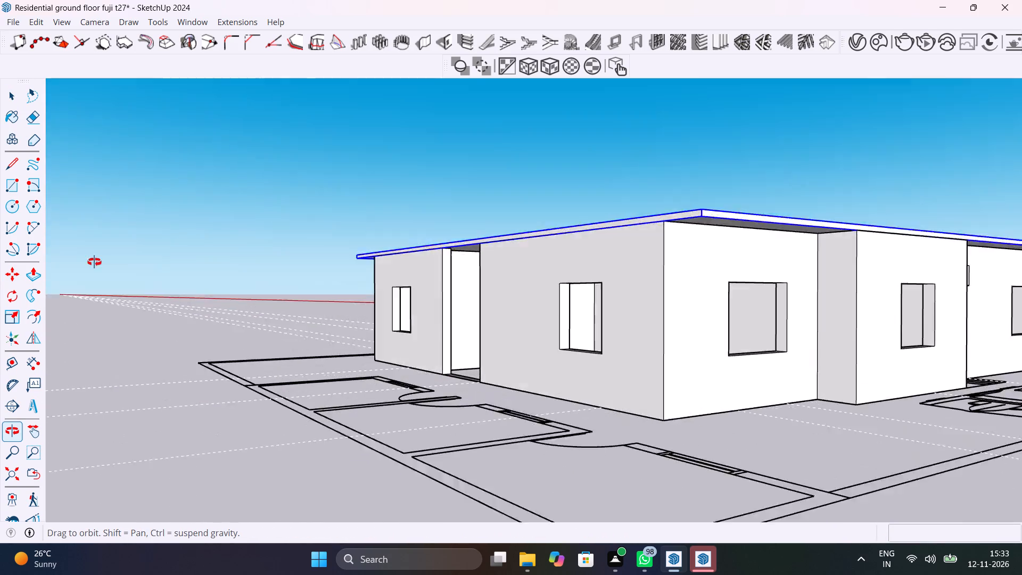
{"action": "middle_click_drag", "start_coordinate": [94, 262], "coordinate": [0, 305]}
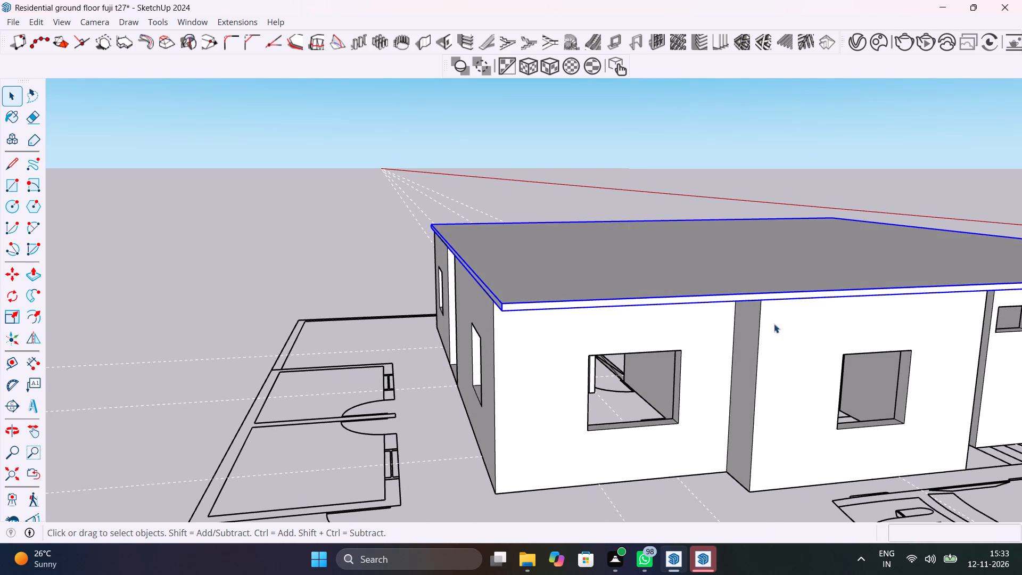
{"action": "middle_click_drag", "start_coordinate": [812, 332], "coordinate": [287, 265], "text": "shift"}
{"action": "scroll", "coordinate": [470, 283], "scroll_direction": "down", "scroll_amount": 6}
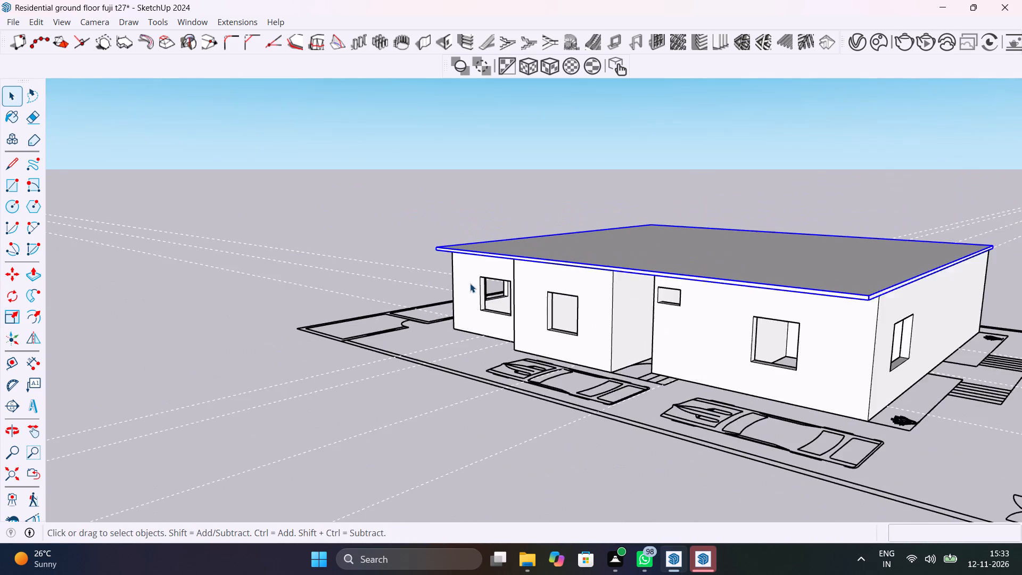
{"action": "scroll", "coordinate": [470, 283], "scroll_direction": "down", "scroll_amount": 5}
{"action": "scroll", "coordinate": [718, 287], "scroll_direction": "up", "scroll_amount": 7}
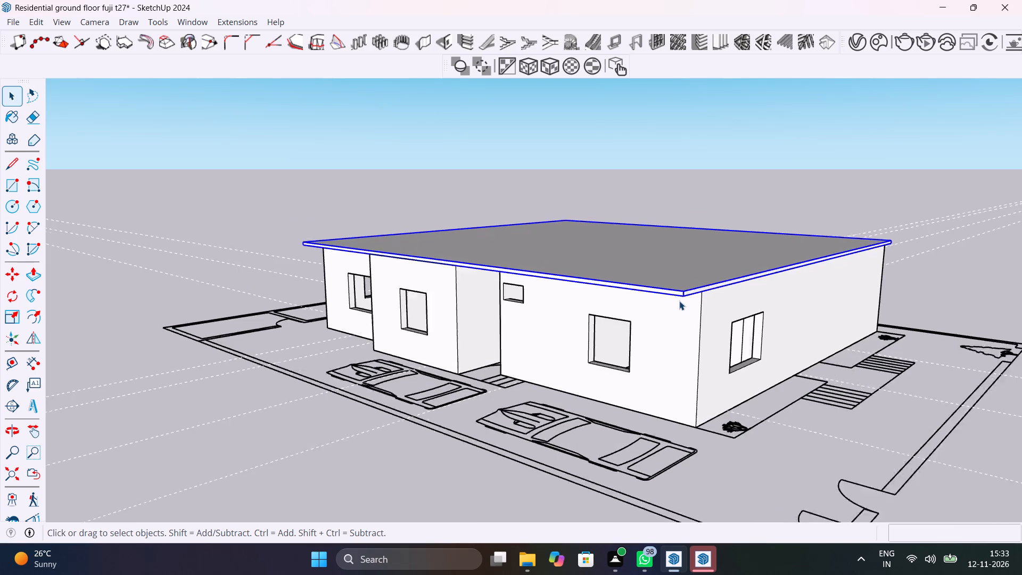
{"action": "scroll", "coordinate": [679, 301], "scroll_direction": "up", "scroll_amount": 3}
{"action": "left_click", "coordinate": [699, 282]}
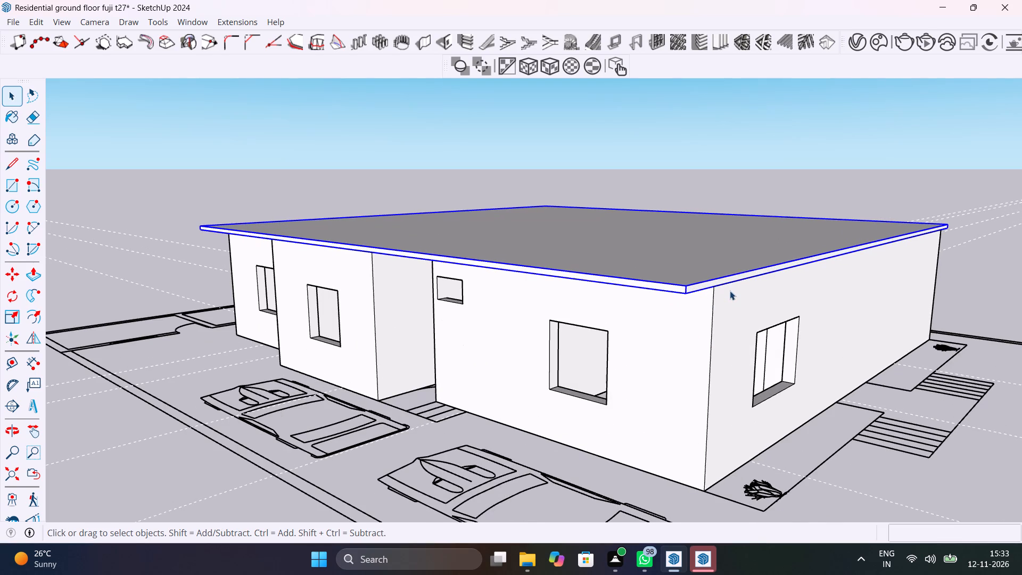
{"action": "key", "text": "m"}
{"action": "scroll", "coordinate": [724, 290], "scroll_direction": "up", "scroll_amount": 6}
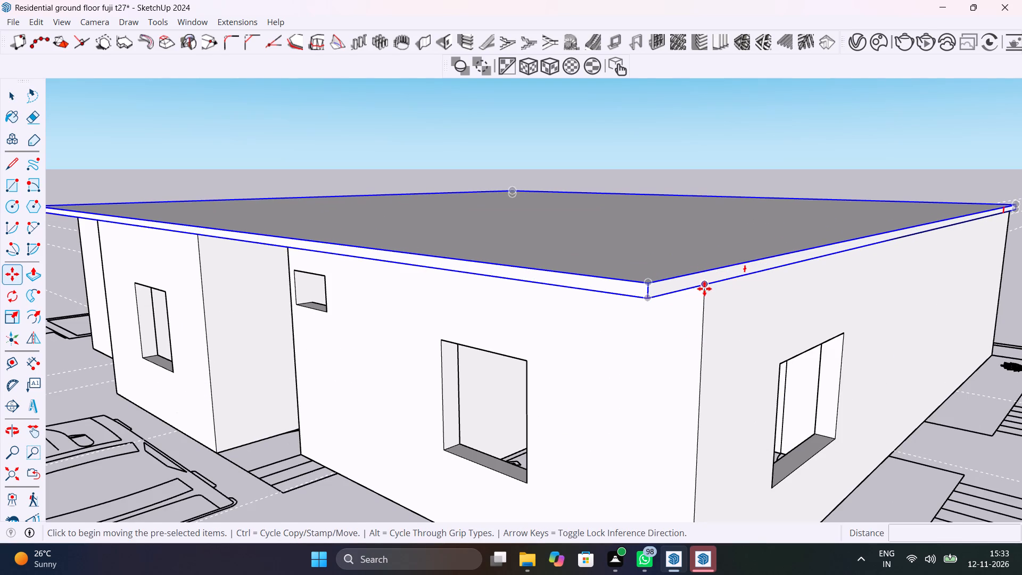
{"action": "left_click", "coordinate": [703, 273]}
{"action": "scroll", "coordinate": [705, 377], "scroll_direction": "down", "scroll_amount": 7}
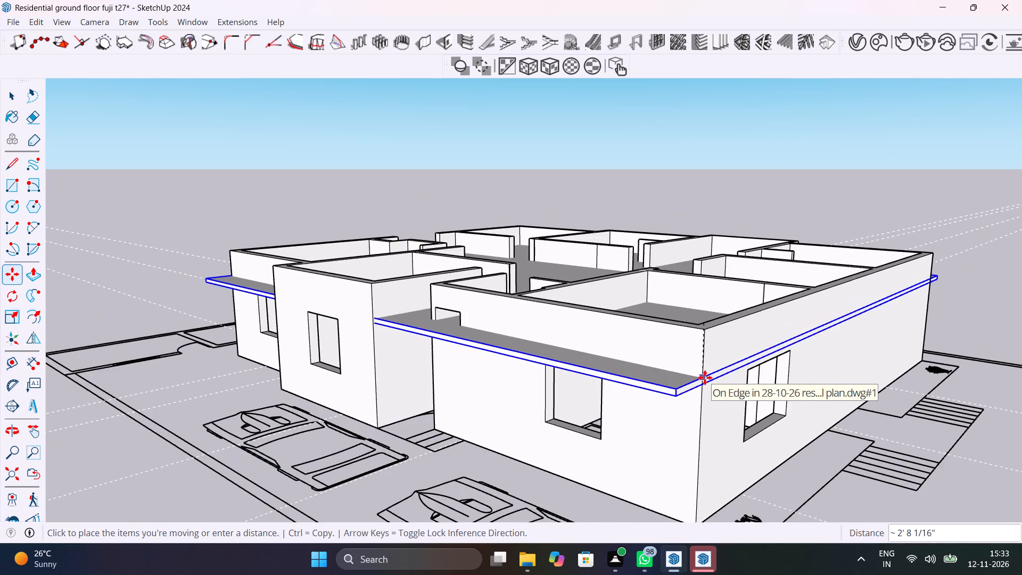
{"action": "scroll", "coordinate": [705, 377], "scroll_direction": "down", "scroll_amount": 4}
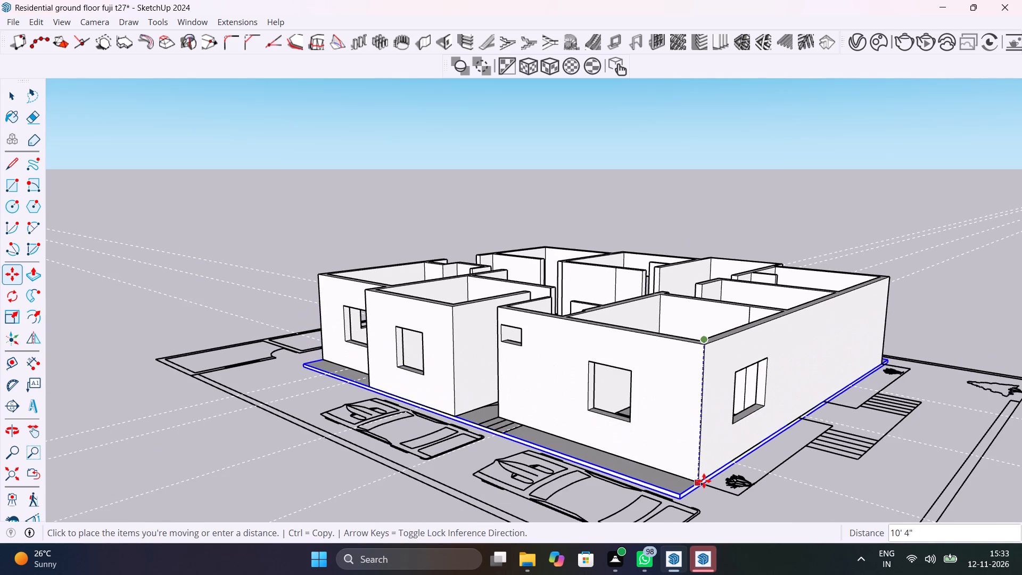
{"action": "left_click", "coordinate": [704, 481]}
{"action": "key", "text": "space"}
Save the model.
{"action": "middle_click_drag", "start_coordinate": [595, 357], "coordinate": [706, 574]}
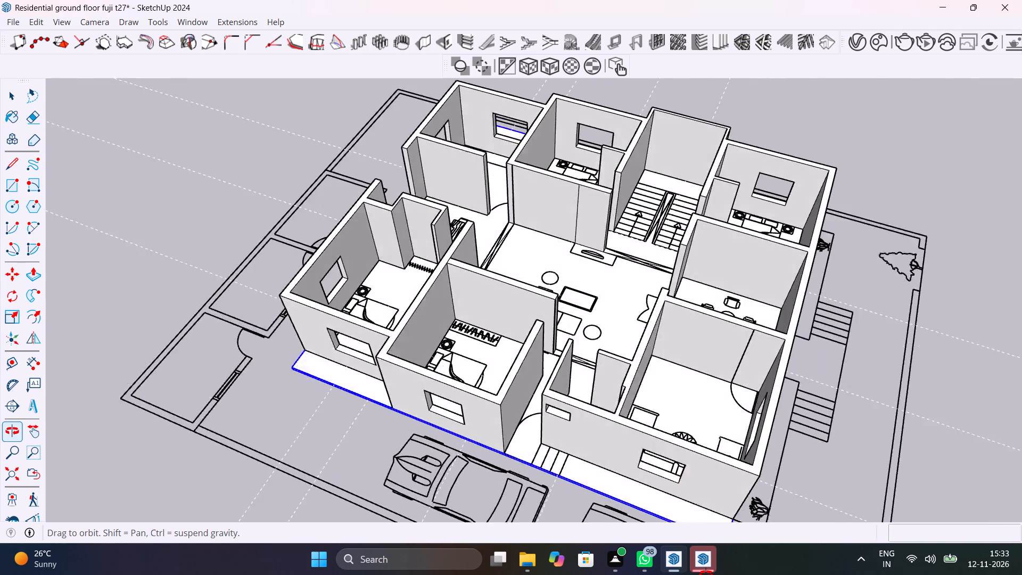
{"action": "middle_click_drag", "start_coordinate": [706, 574], "coordinate": [718, 540]}
{"action": "middle_click_drag", "start_coordinate": [463, 238], "coordinate": [768, 362], "text": "shift"}
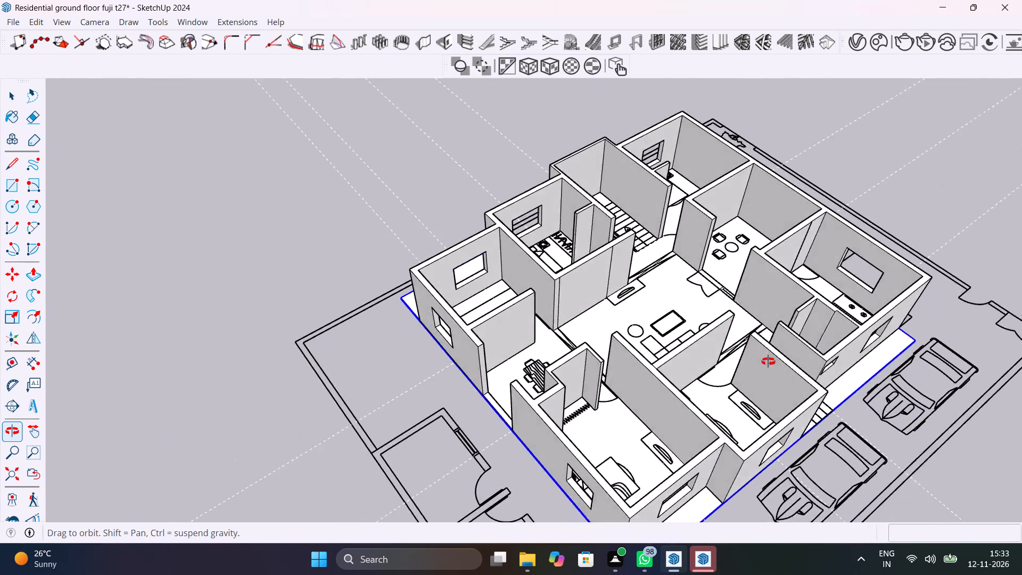
{"action": "middle_click_drag", "start_coordinate": [768, 362], "coordinate": [670, 409], "text": "shift"}
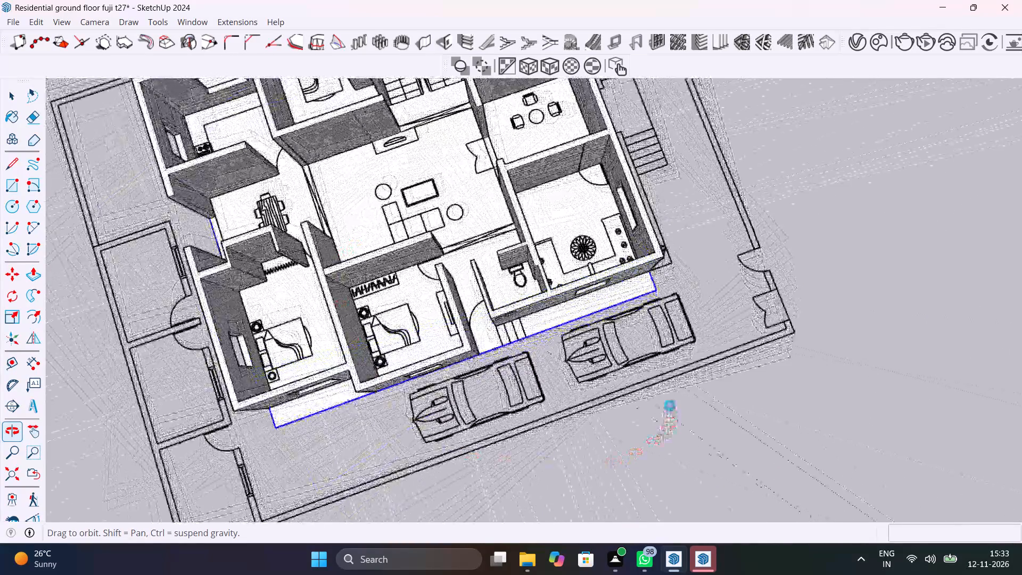
{"action": "key", "text": "ctrl+s"}
Examine the lowered slab around the base of the walls from above and along the car-side edge.
{"action": "middle_click_drag", "start_coordinate": [330, 252], "coordinate": [738, 365], "text": "shift"}
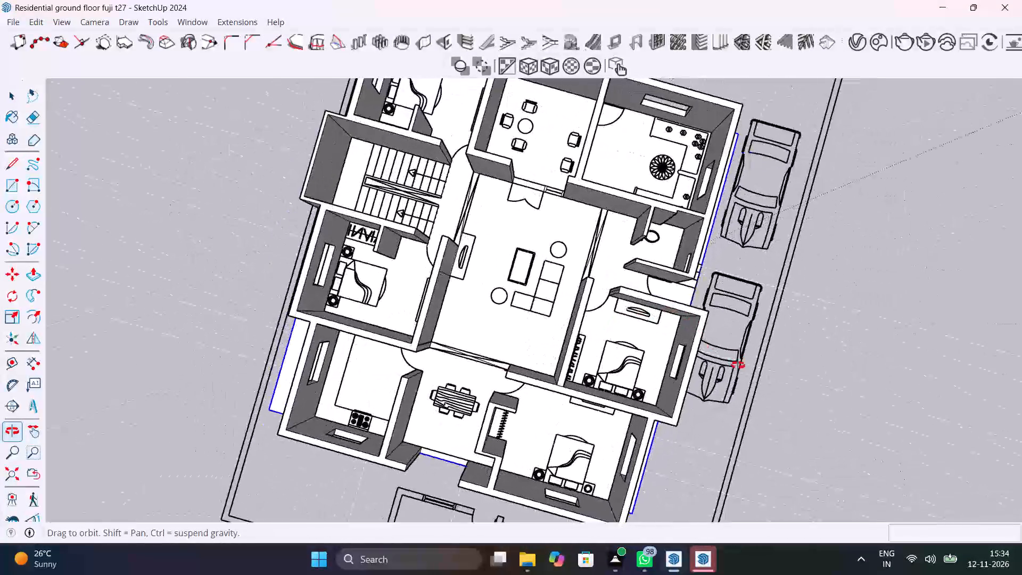
{"action": "middle_click_drag", "start_coordinate": [738, 365], "coordinate": [366, 234], "text": "shift"}
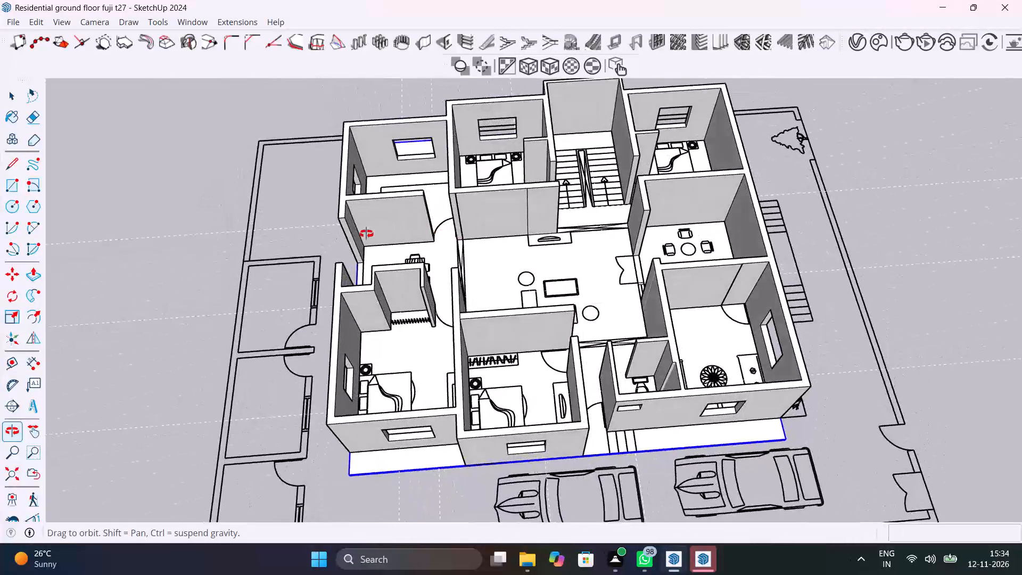
{"action": "middle_click_drag", "start_coordinate": [366, 234], "coordinate": [181, 134], "text": "shift"}
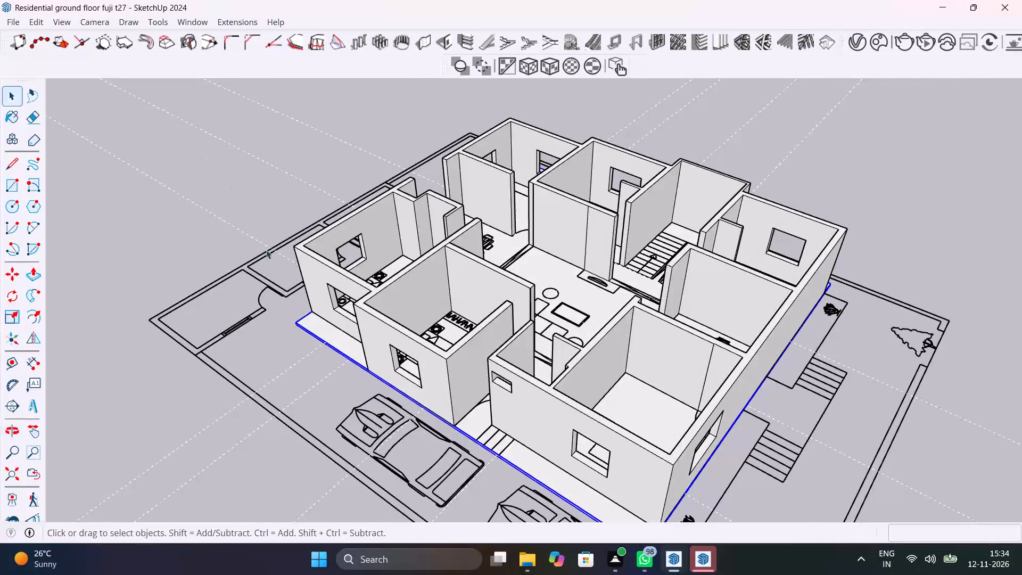
{"action": "scroll", "coordinate": [490, 436], "scroll_direction": "up", "scroll_amount": 12}
{"action": "middle_click_drag", "start_coordinate": [528, 463], "coordinate": [382, 246], "text": "shift"}
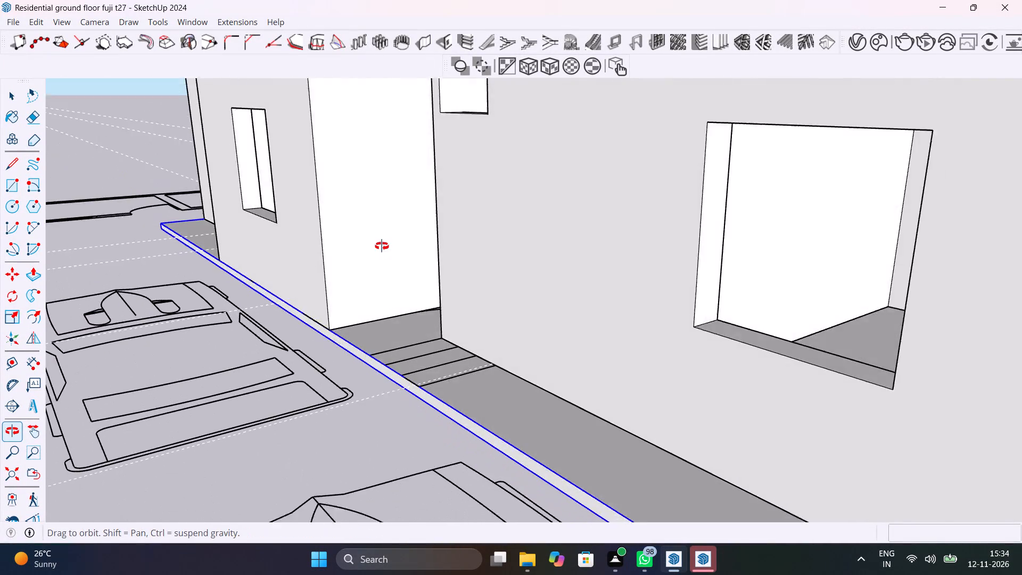
{"action": "middle_click_drag", "start_coordinate": [382, 246], "coordinate": [382, 240], "text": "shift"}
{"action": "scroll", "coordinate": [382, 240], "scroll_direction": "down", "scroll_amount": 4}
{"action": "middle_click_drag", "start_coordinate": [443, 367], "coordinate": [471, 396]}
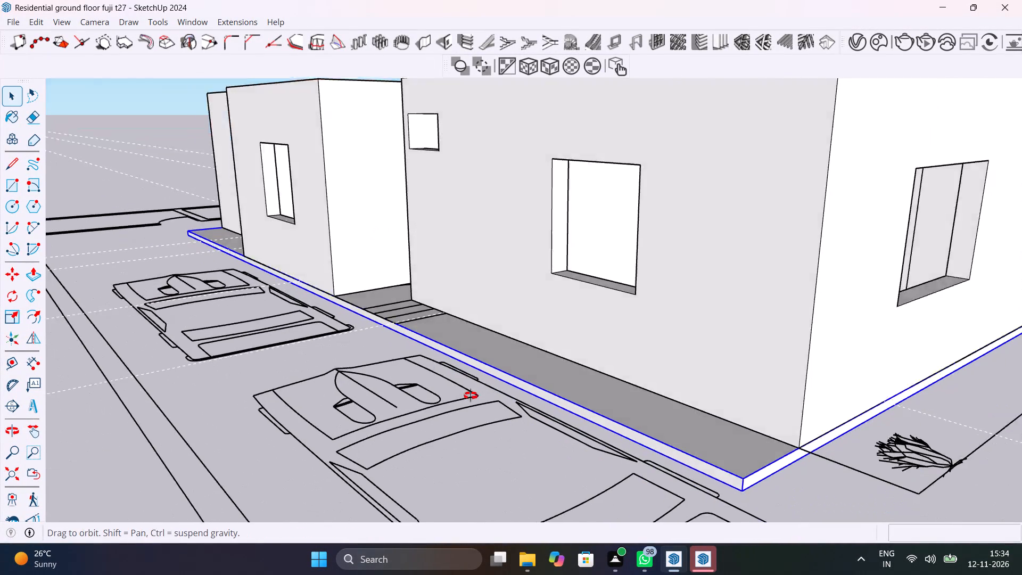
Deselect the slab and examine how it sits under the walls from the car side and from above the rooms.
{"action": "middle_click_drag", "start_coordinate": [471, 396], "coordinate": [508, 366]}
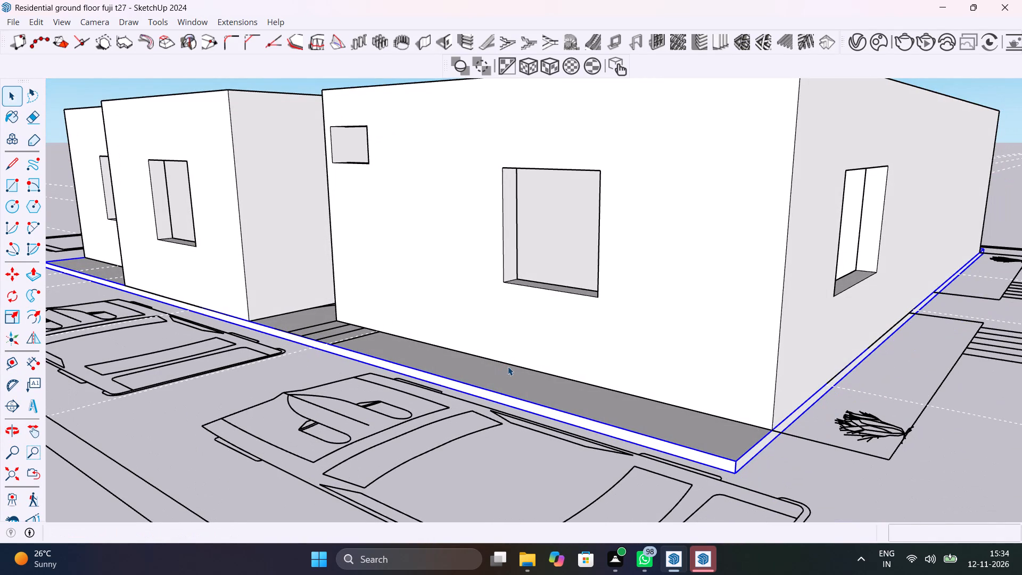
{"action": "scroll", "coordinate": [348, 368], "scroll_direction": "down", "scroll_amount": 4}
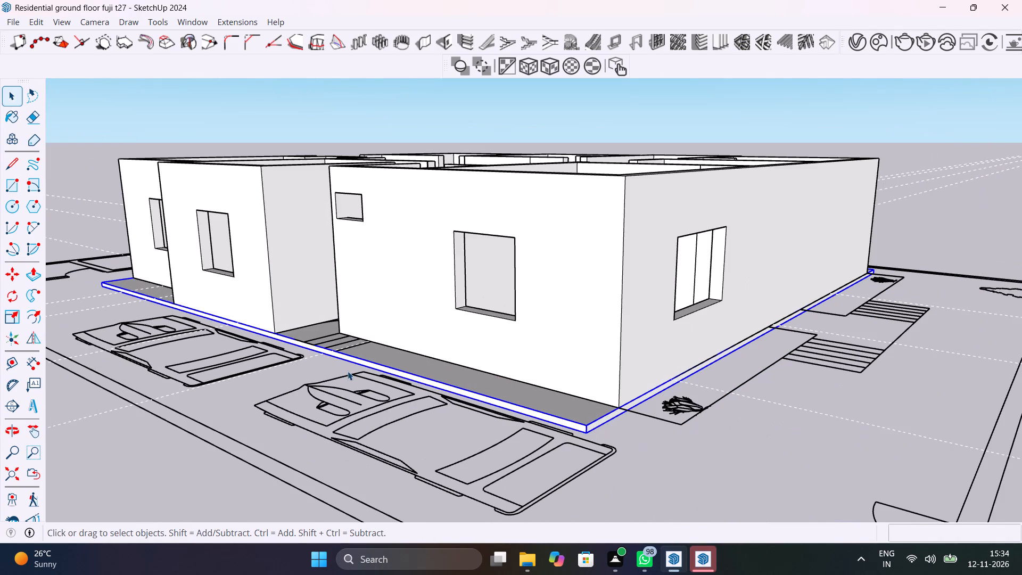
{"action": "scroll", "coordinate": [276, 344], "scroll_direction": "down", "scroll_amount": 6}
{"action": "middle_click_drag", "start_coordinate": [276, 343], "coordinate": [588, 558]}
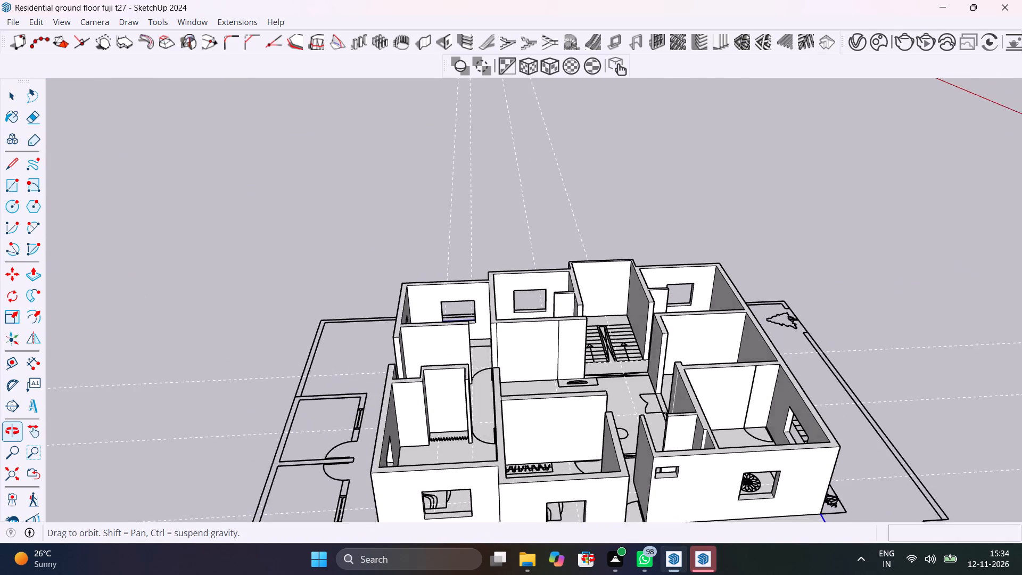
{"action": "middle_click_drag", "start_coordinate": [588, 558], "coordinate": [467, 480]}
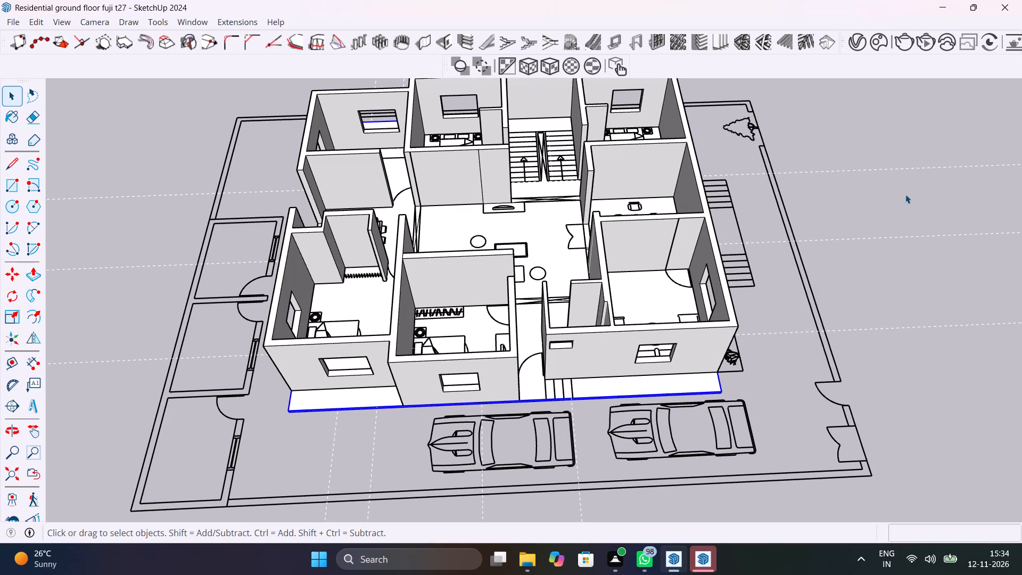
{"action": "left_click", "coordinate": [905, 194]}
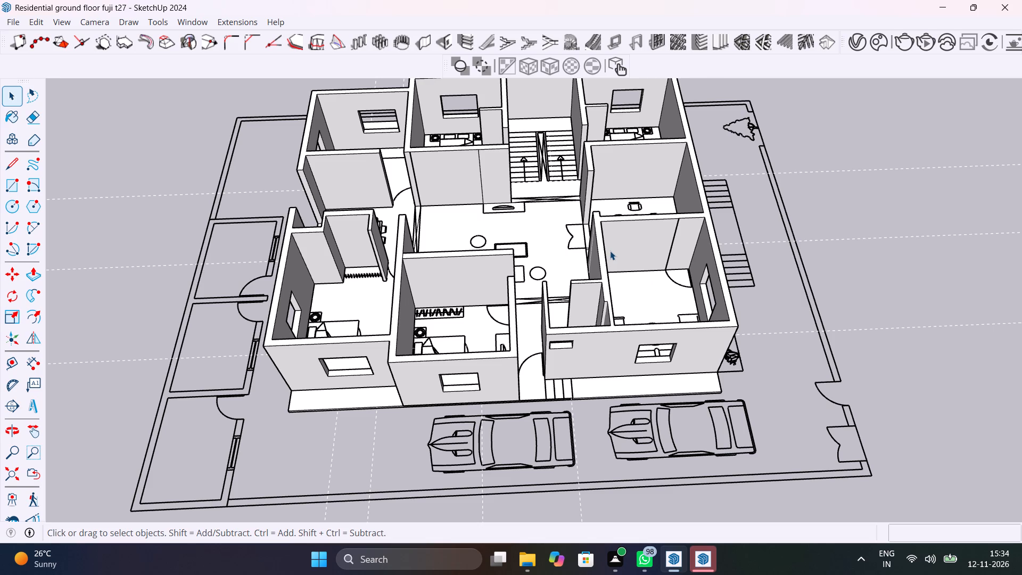
{"action": "scroll", "coordinate": [544, 198], "scroll_direction": "up", "scroll_amount": 1}
{"action": "middle_click_drag", "start_coordinate": [544, 198], "coordinate": [598, 338]}
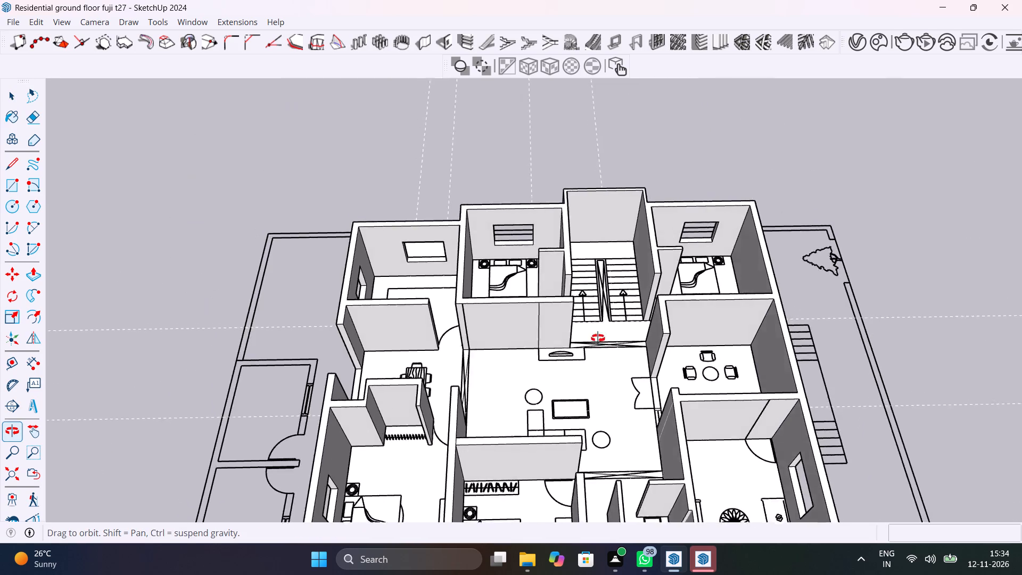
{"action": "middle_click_drag", "start_coordinate": [598, 338], "coordinate": [354, 287]}
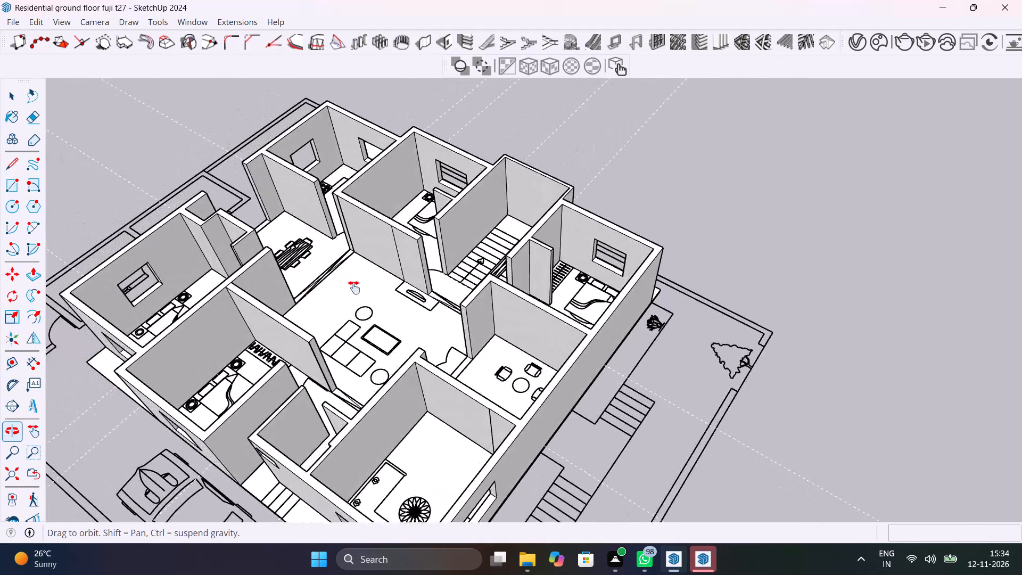
{"action": "middle_click_drag", "start_coordinate": [354, 287], "coordinate": [505, 342]}
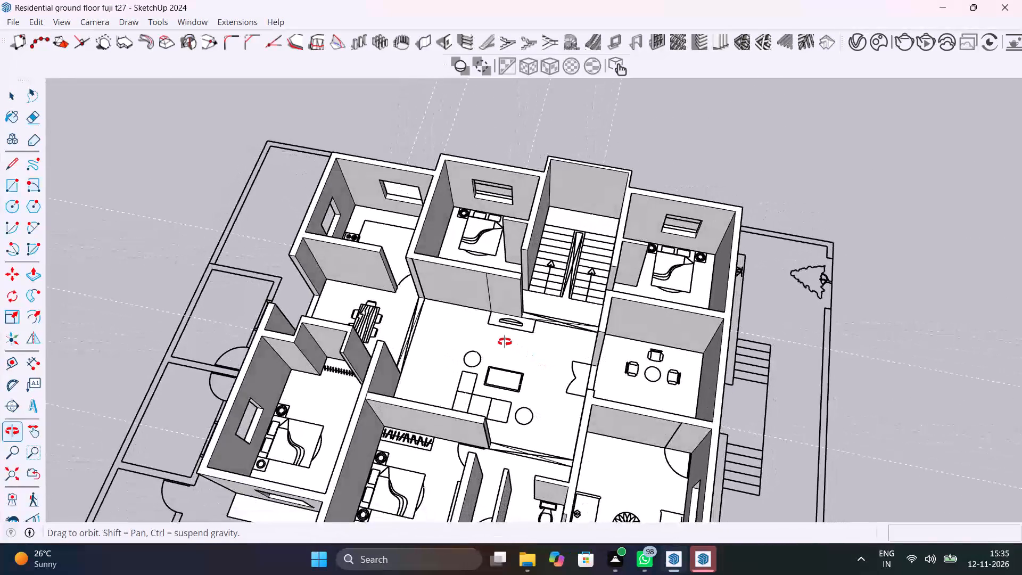
{"action": "middle_click_drag", "start_coordinate": [505, 342], "coordinate": [538, 213]}
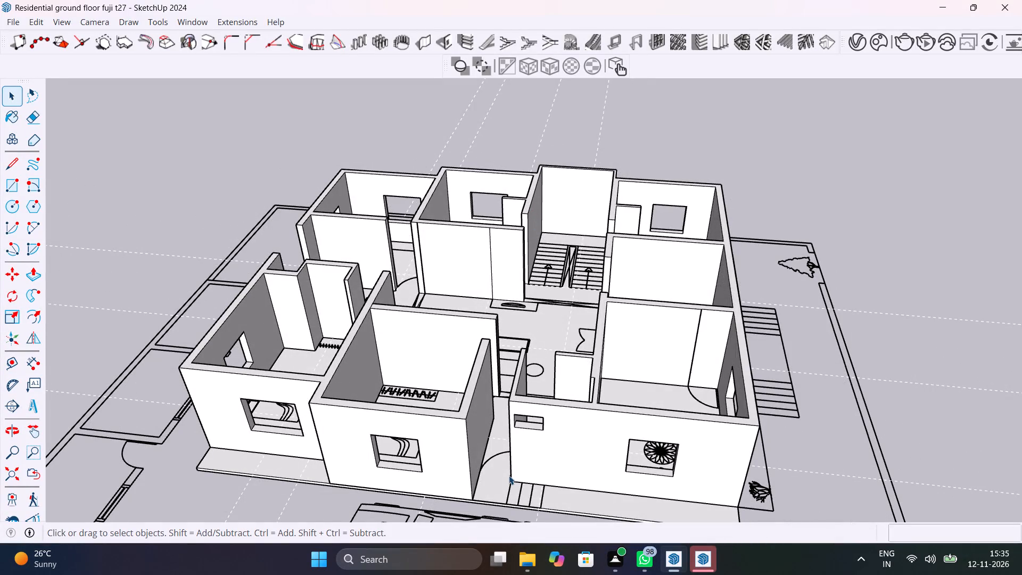
{"action": "middle_click_drag", "start_coordinate": [508, 475], "coordinate": [459, 437]}
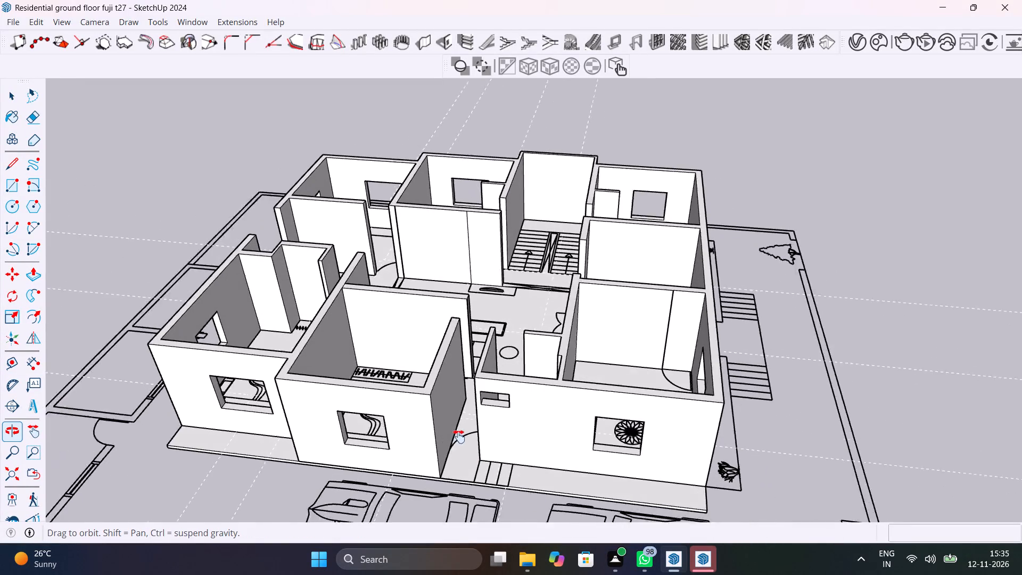
{"action": "middle_click_drag", "start_coordinate": [459, 437], "coordinate": [621, 498]}
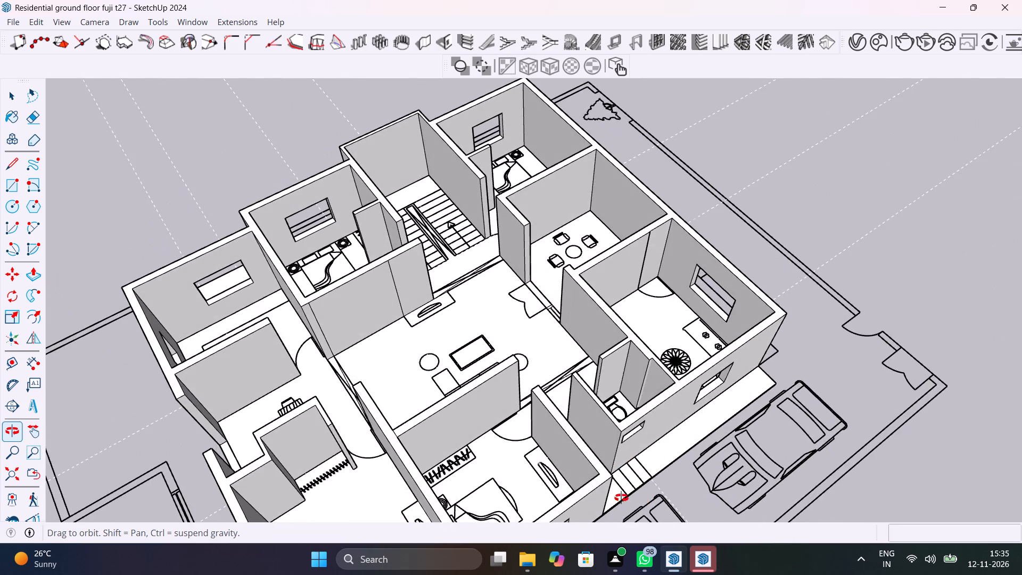
{"action": "middle_click_drag", "start_coordinate": [621, 498], "coordinate": [559, 479]}
Inspect the wall corner beside the entrance passage with hidden back edges shown, and look over the surrounding room openings.
{"action": "scroll", "coordinate": [550, 481], "scroll_direction": "up", "scroll_amount": 14}
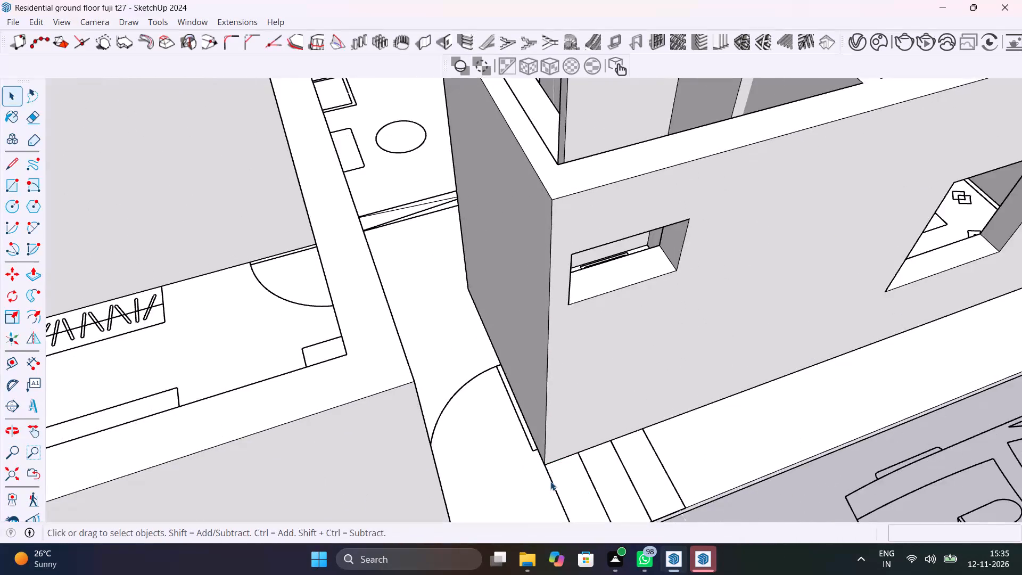
{"action": "scroll", "coordinate": [550, 481], "scroll_direction": "up", "scroll_amount": 4}
{"action": "middle_click_drag", "start_coordinate": [517, 476], "coordinate": [515, 437], "text": "shift"}
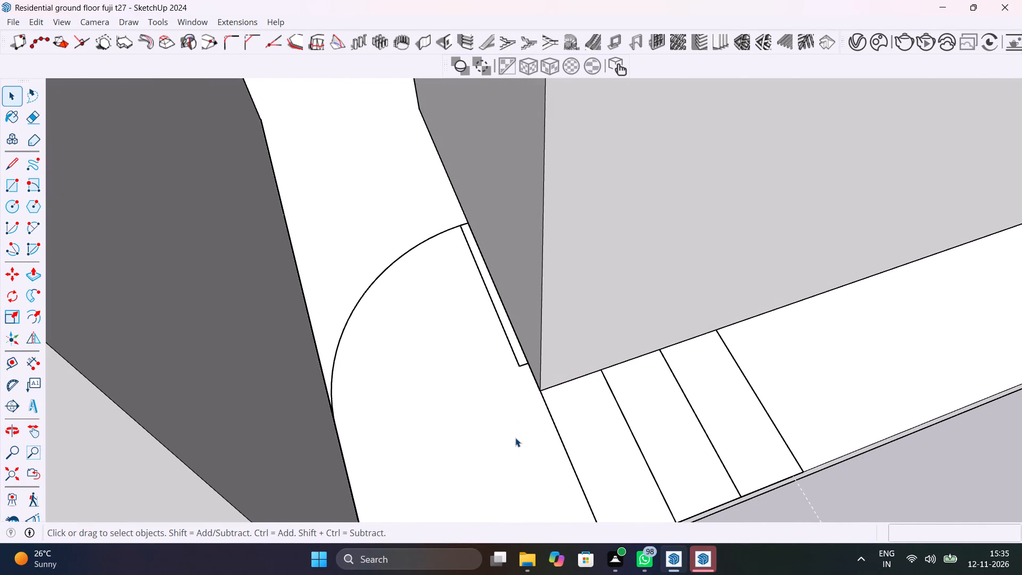
{"action": "key", "text": "k"}
{"action": "middle_click_drag", "start_coordinate": [545, 393], "coordinate": [625, 433]}
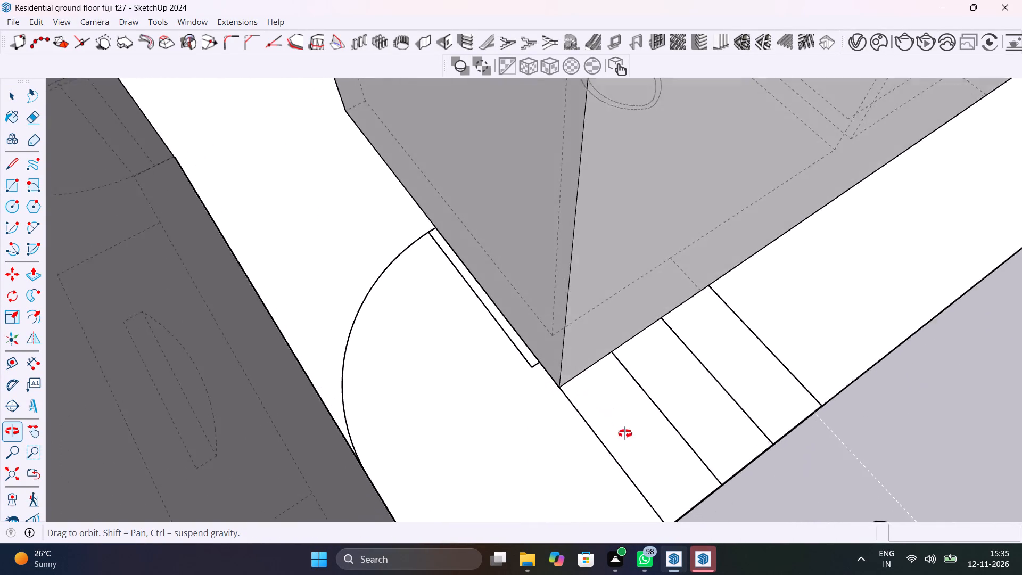
{"action": "middle_click_drag", "start_coordinate": [625, 433], "coordinate": [538, 444]}
{"action": "key", "text": "k"}
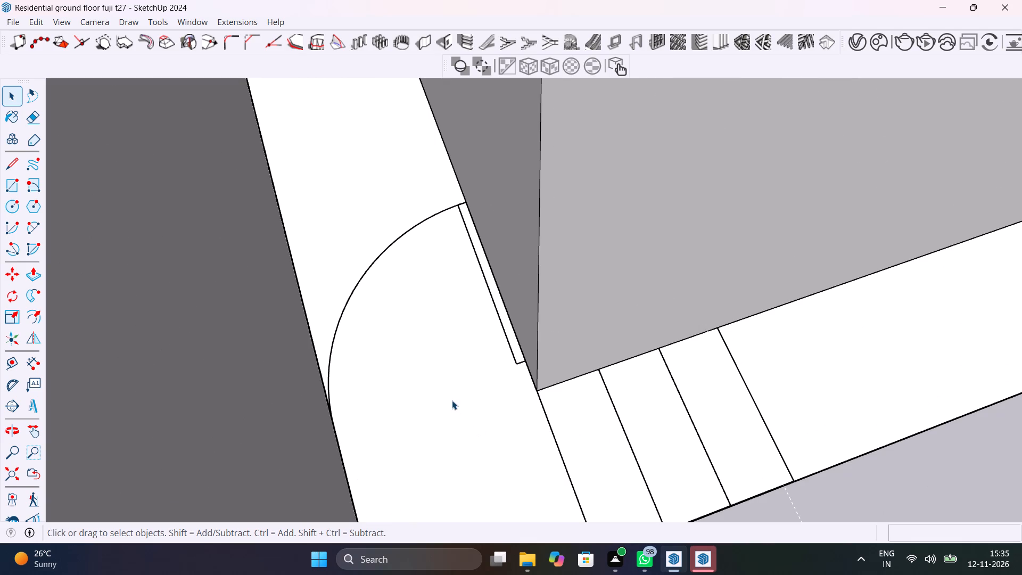
{"action": "scroll", "coordinate": [449, 399], "scroll_direction": "down", "scroll_amount": 12}
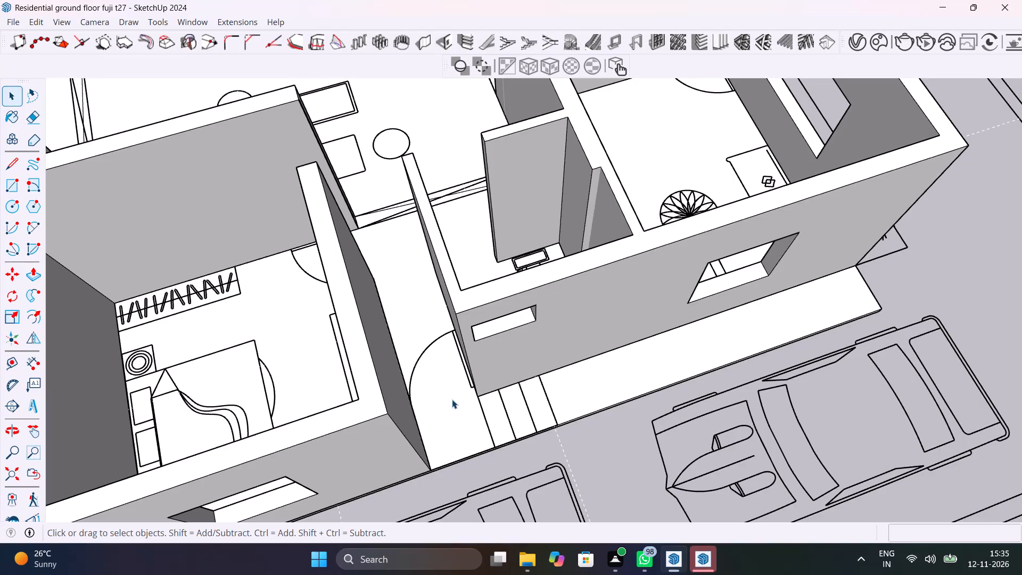
{"action": "scroll", "coordinate": [448, 350], "scroll_direction": "down", "scroll_amount": 5}
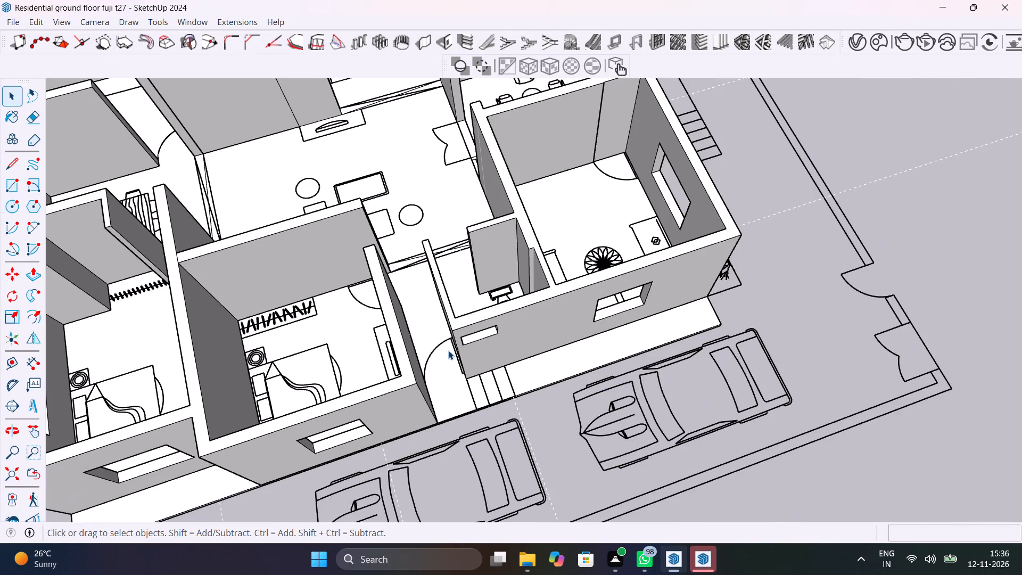
{"action": "middle_click_drag", "start_coordinate": [446, 352], "coordinate": [399, 437]}
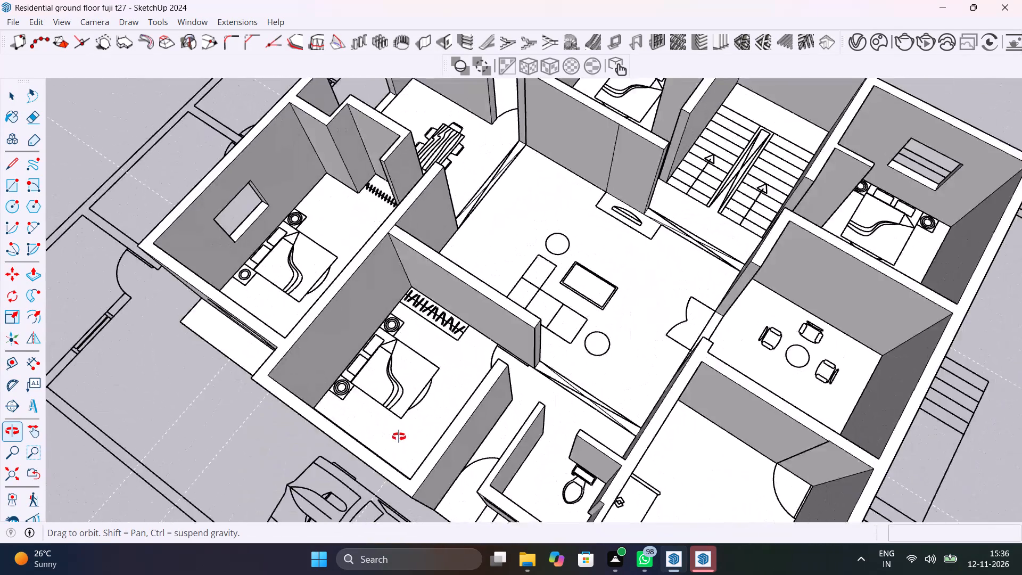
{"action": "middle_click_drag", "start_coordinate": [399, 437], "coordinate": [412, 398]}
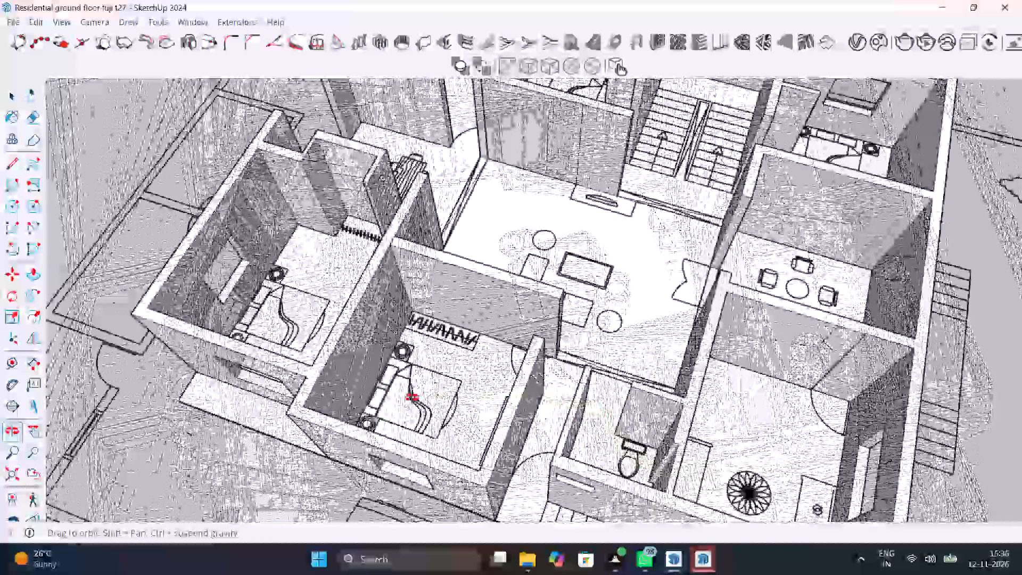
{"action": "middle_click_drag", "start_coordinate": [412, 398], "coordinate": [149, 422]}
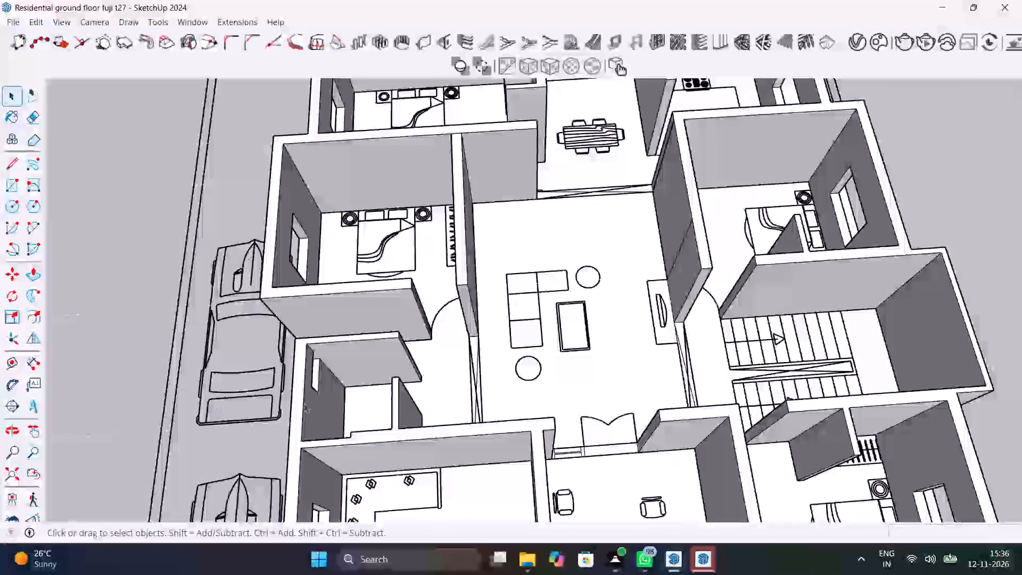
Open the walls group and delete the extra vertical edge on the bedroom wall's free end beside the entrance passage.
{"action": "scroll", "coordinate": [425, 328], "scroll_direction": "up", "scroll_amount": 5}
{"action": "double_click", "coordinate": [451, 392]}
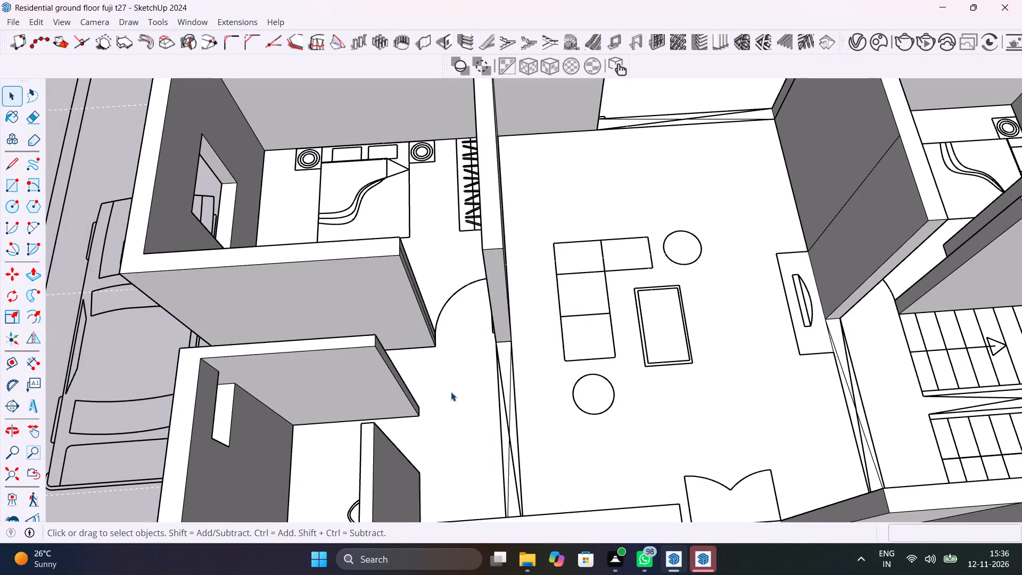
{"action": "scroll", "coordinate": [451, 392], "scroll_direction": "down", "scroll_amount": 13}
{"action": "left_click", "coordinate": [255, 288]}
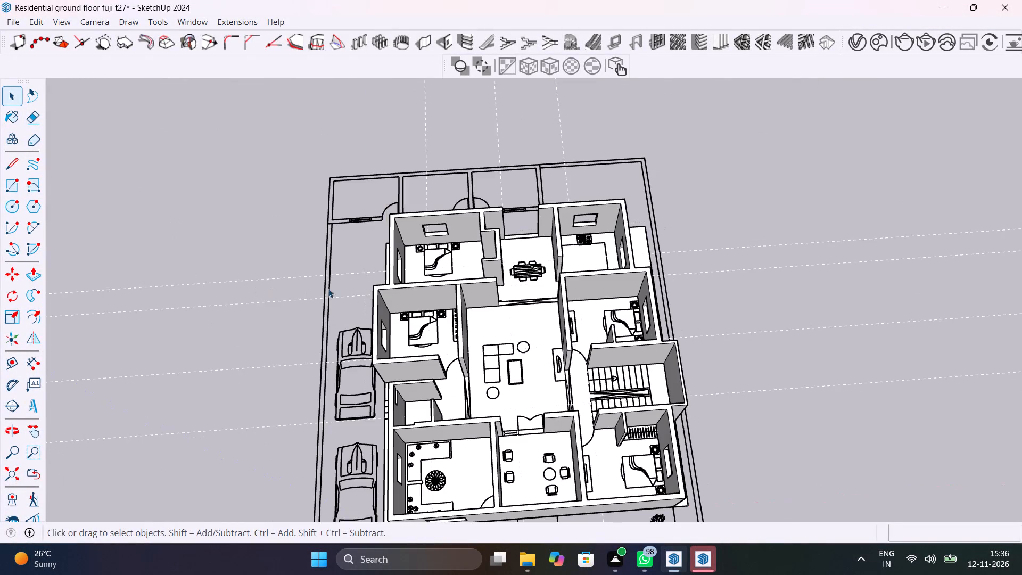
{"action": "left_click", "coordinate": [408, 294]}
{"action": "left_click", "coordinate": [408, 294]}
{"action": "double_click", "coordinate": [408, 294]}
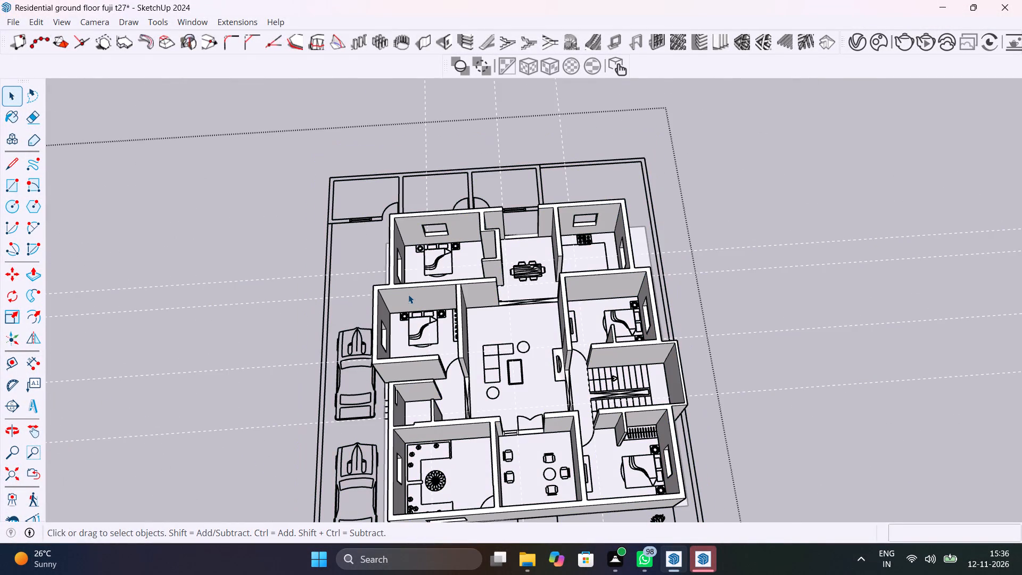
{"action": "scroll", "coordinate": [450, 404], "scroll_direction": "up", "scroll_amount": 14}
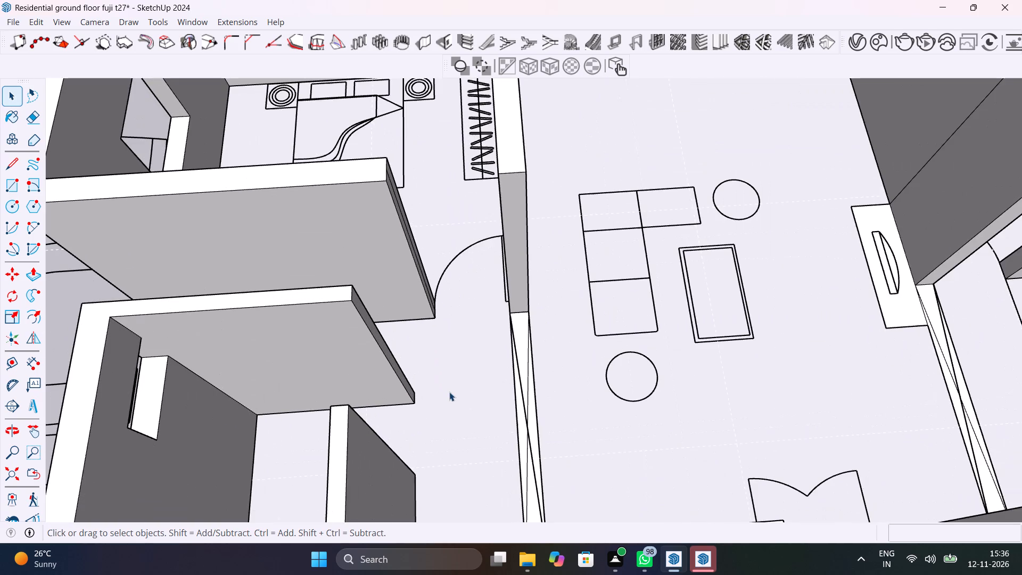
{"action": "middle_click_drag", "start_coordinate": [441, 342], "coordinate": [292, 446], "text": "shift"}
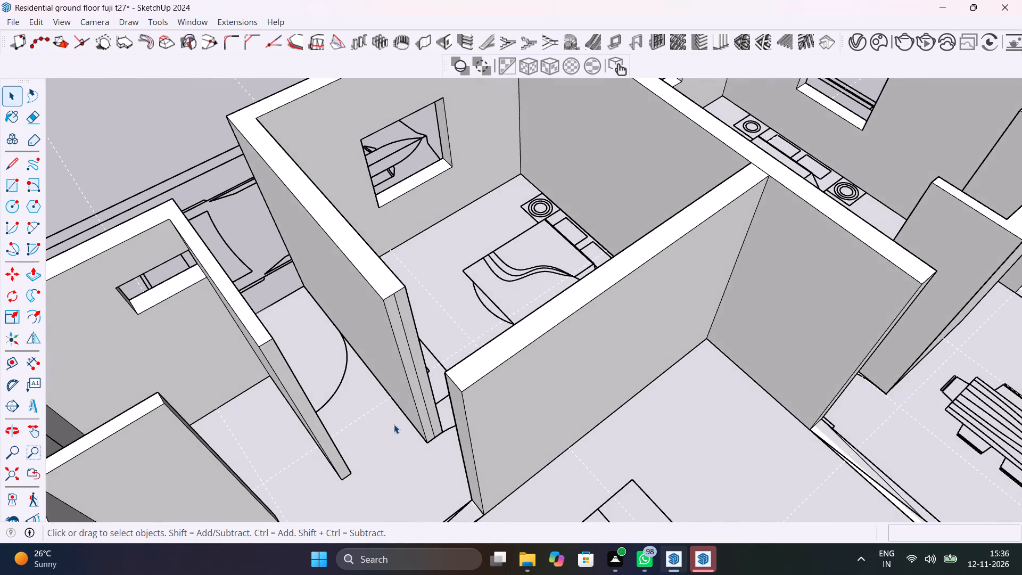
{"action": "scroll", "coordinate": [401, 422], "scroll_direction": "up", "scroll_amount": 9}
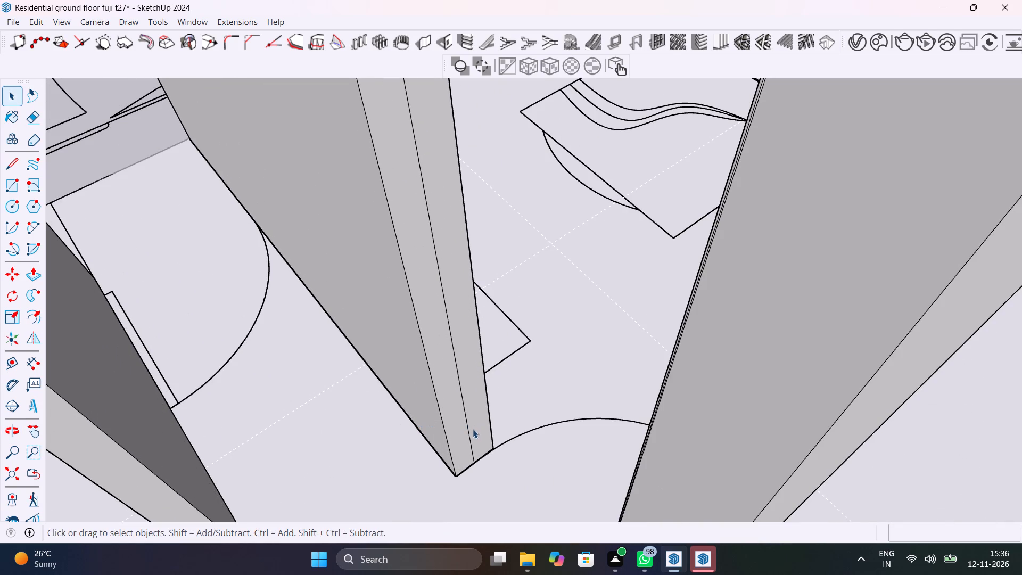
{"action": "left_click", "coordinate": [469, 437]}
{"action": "key", "text": "Delete"}
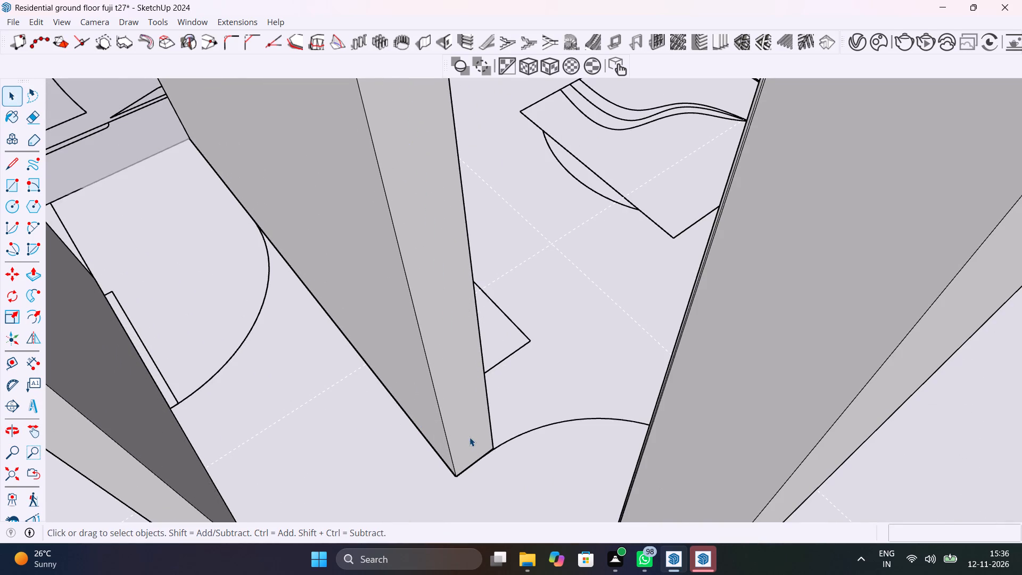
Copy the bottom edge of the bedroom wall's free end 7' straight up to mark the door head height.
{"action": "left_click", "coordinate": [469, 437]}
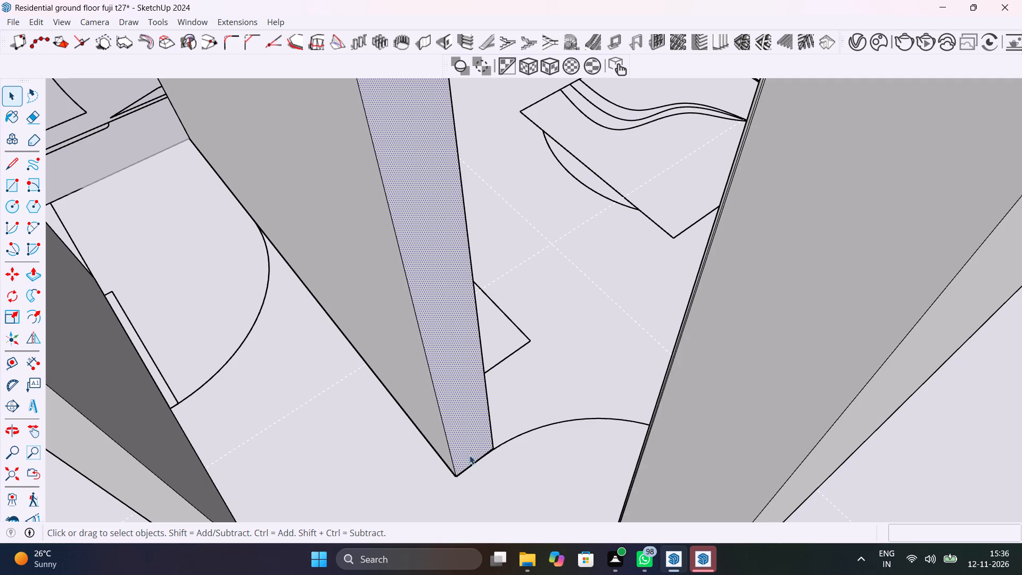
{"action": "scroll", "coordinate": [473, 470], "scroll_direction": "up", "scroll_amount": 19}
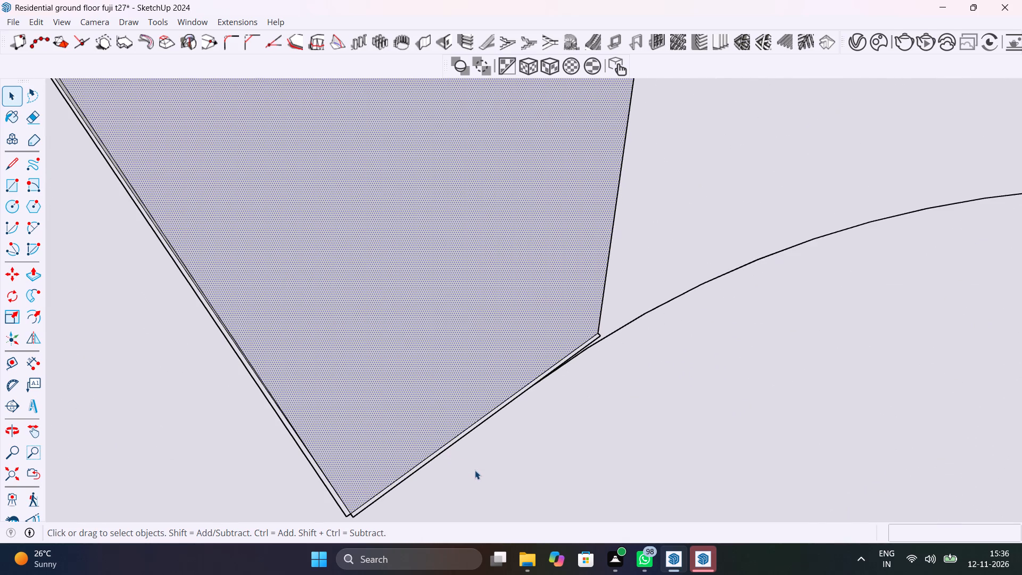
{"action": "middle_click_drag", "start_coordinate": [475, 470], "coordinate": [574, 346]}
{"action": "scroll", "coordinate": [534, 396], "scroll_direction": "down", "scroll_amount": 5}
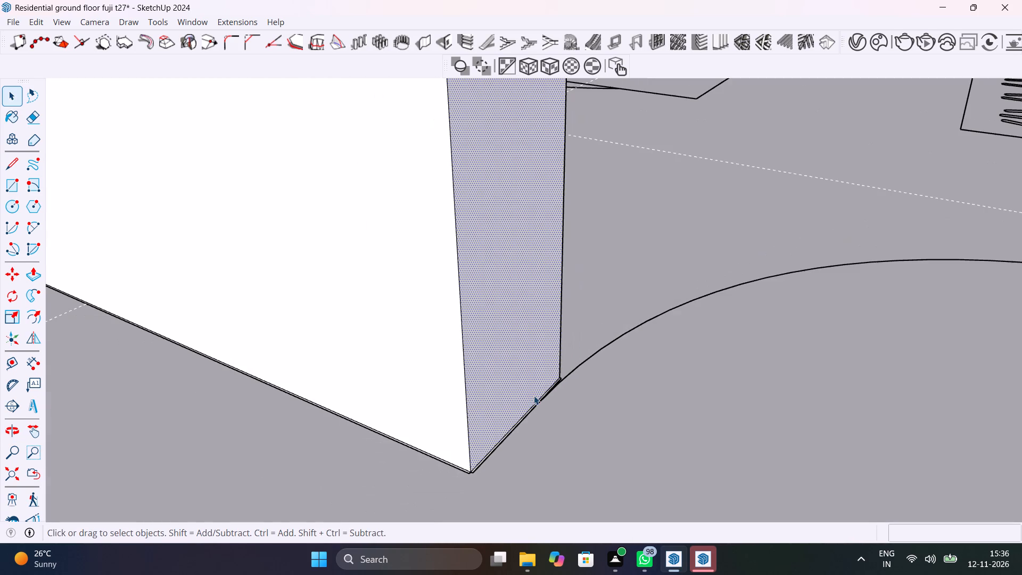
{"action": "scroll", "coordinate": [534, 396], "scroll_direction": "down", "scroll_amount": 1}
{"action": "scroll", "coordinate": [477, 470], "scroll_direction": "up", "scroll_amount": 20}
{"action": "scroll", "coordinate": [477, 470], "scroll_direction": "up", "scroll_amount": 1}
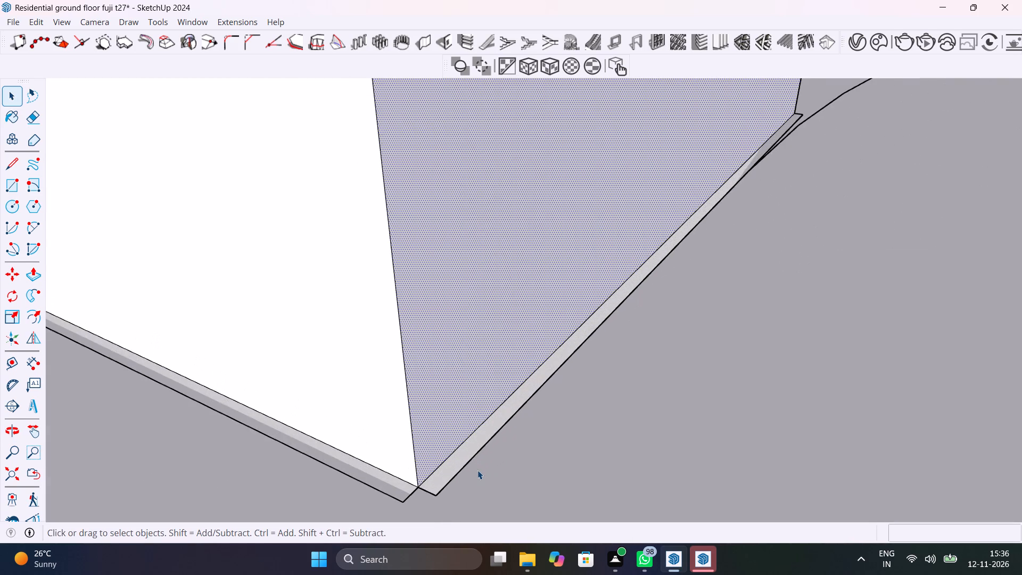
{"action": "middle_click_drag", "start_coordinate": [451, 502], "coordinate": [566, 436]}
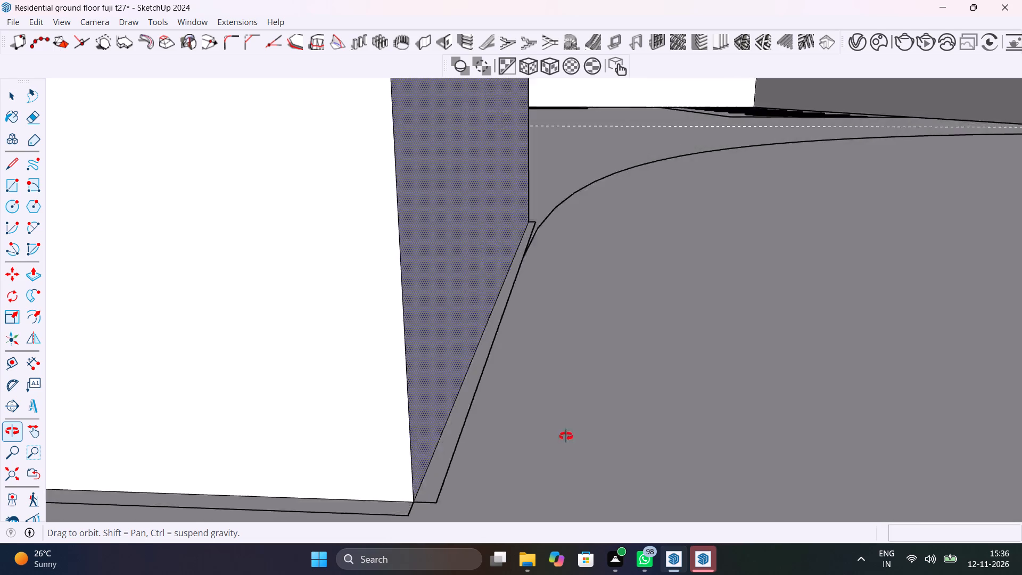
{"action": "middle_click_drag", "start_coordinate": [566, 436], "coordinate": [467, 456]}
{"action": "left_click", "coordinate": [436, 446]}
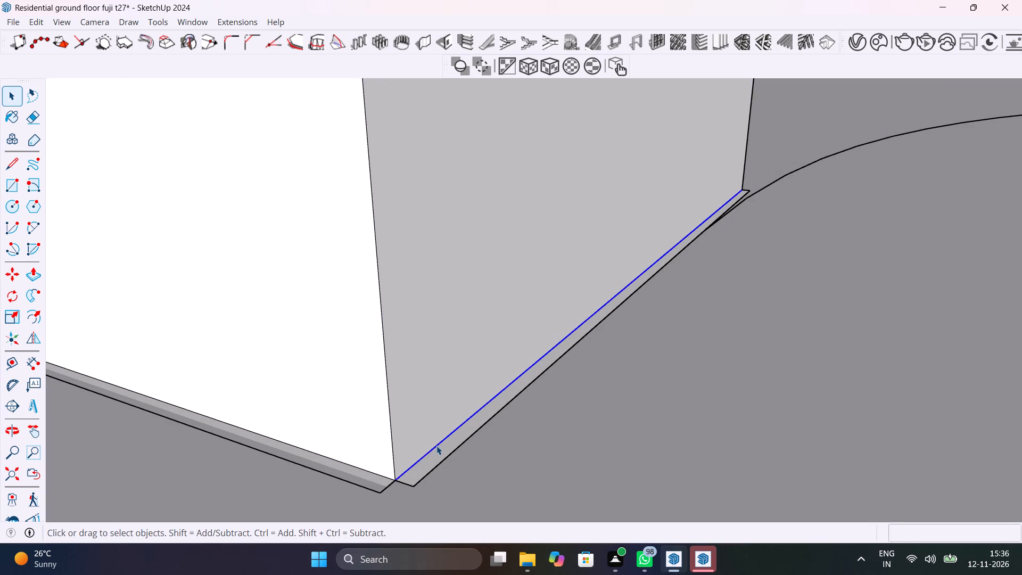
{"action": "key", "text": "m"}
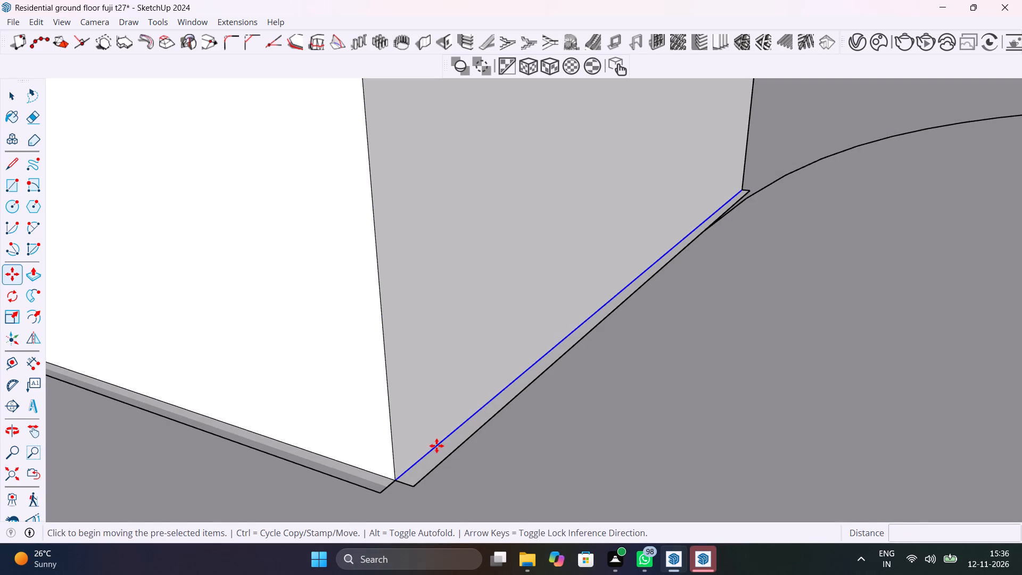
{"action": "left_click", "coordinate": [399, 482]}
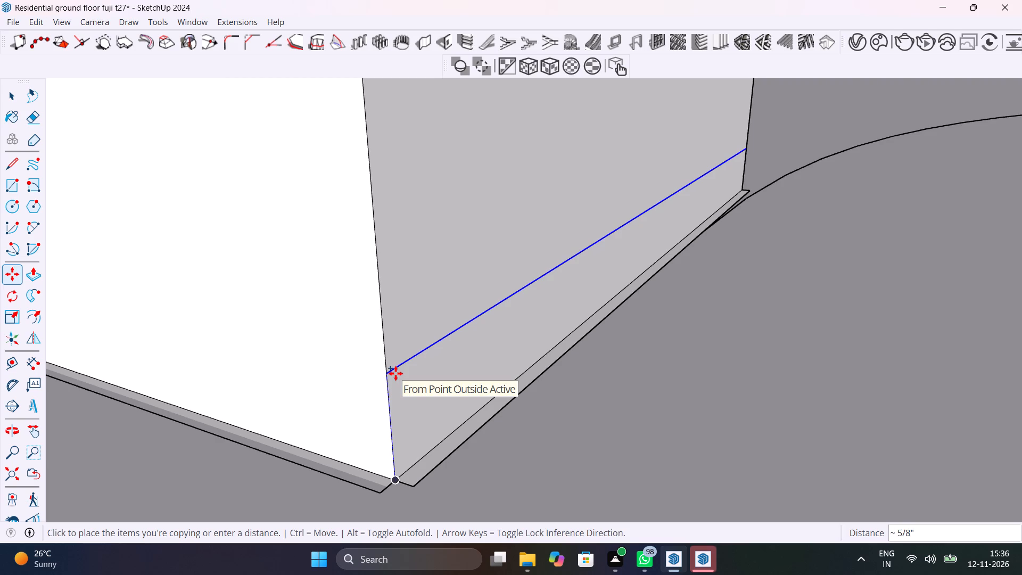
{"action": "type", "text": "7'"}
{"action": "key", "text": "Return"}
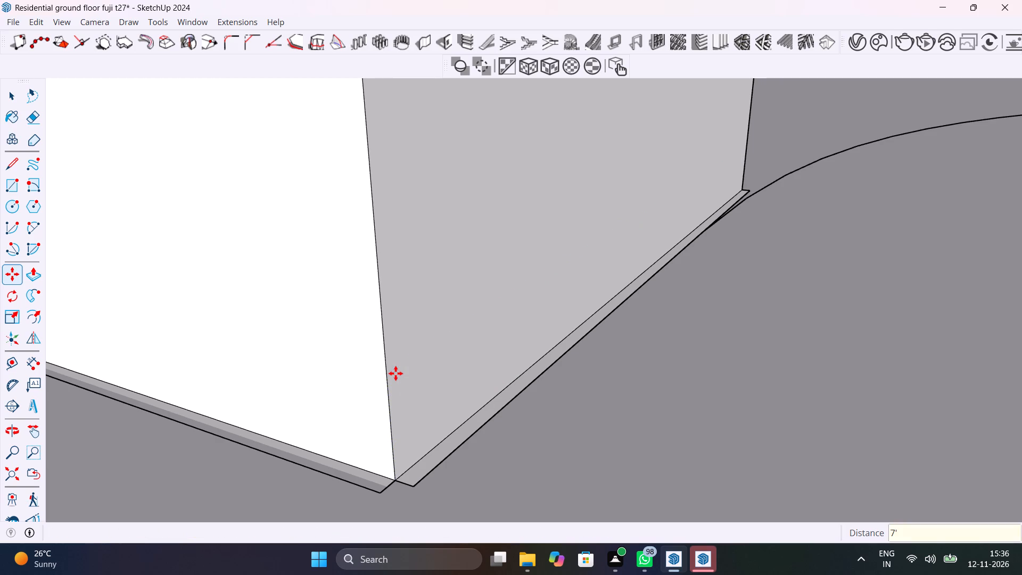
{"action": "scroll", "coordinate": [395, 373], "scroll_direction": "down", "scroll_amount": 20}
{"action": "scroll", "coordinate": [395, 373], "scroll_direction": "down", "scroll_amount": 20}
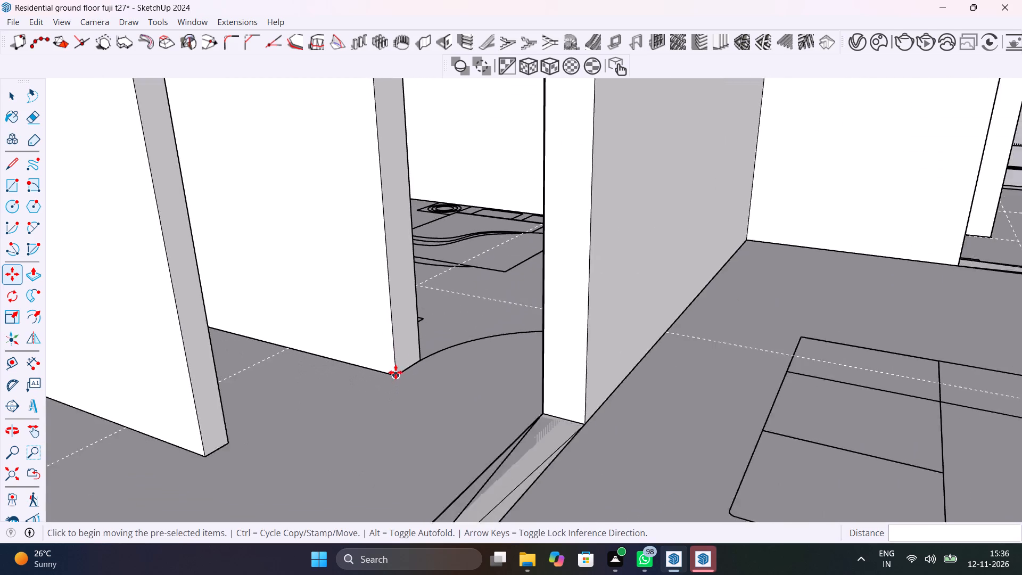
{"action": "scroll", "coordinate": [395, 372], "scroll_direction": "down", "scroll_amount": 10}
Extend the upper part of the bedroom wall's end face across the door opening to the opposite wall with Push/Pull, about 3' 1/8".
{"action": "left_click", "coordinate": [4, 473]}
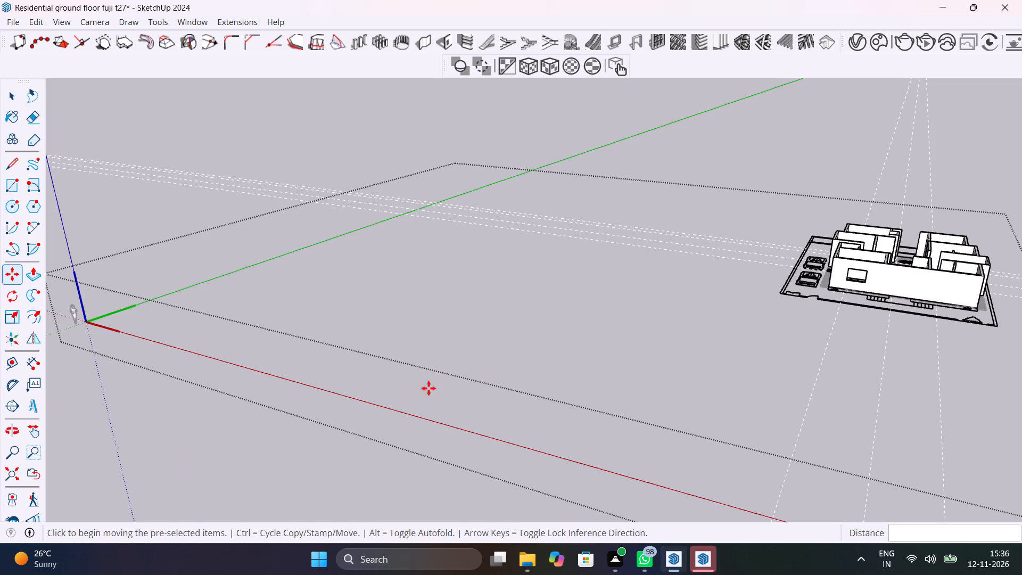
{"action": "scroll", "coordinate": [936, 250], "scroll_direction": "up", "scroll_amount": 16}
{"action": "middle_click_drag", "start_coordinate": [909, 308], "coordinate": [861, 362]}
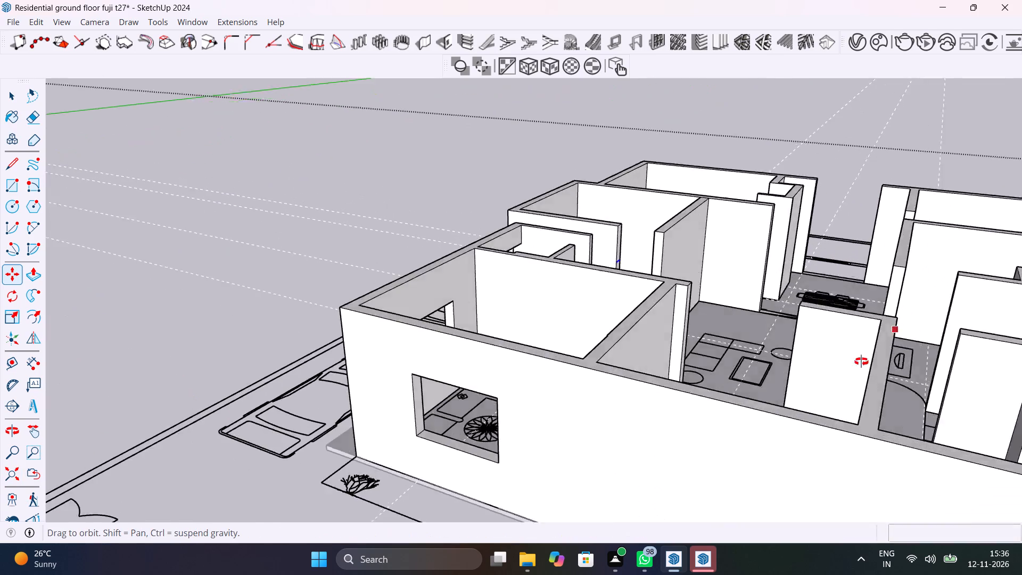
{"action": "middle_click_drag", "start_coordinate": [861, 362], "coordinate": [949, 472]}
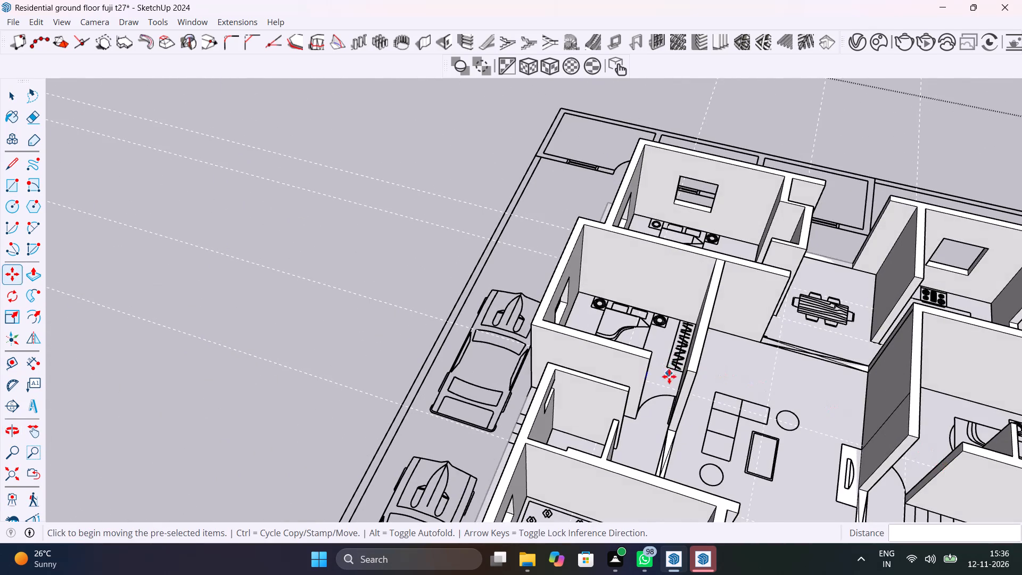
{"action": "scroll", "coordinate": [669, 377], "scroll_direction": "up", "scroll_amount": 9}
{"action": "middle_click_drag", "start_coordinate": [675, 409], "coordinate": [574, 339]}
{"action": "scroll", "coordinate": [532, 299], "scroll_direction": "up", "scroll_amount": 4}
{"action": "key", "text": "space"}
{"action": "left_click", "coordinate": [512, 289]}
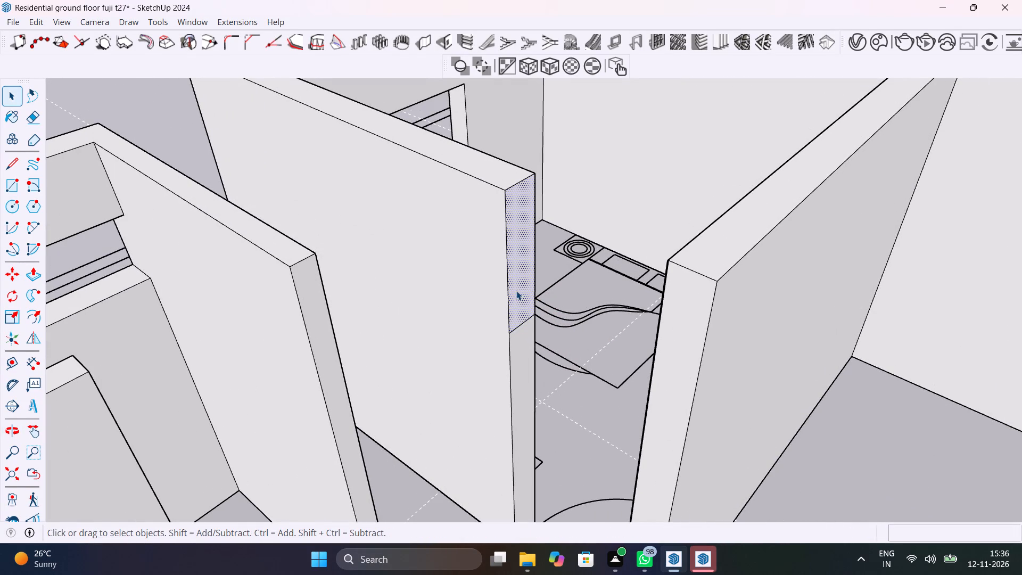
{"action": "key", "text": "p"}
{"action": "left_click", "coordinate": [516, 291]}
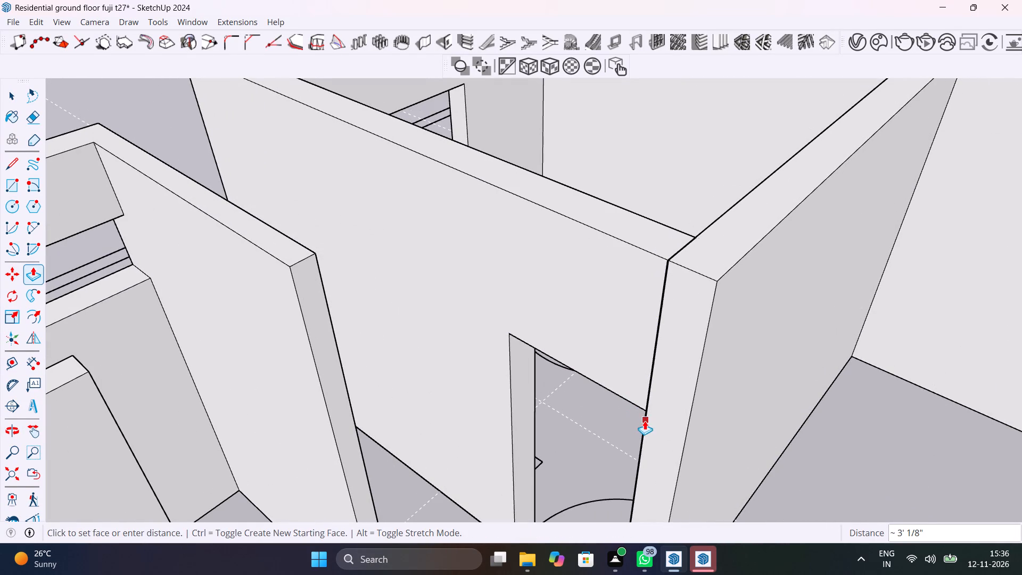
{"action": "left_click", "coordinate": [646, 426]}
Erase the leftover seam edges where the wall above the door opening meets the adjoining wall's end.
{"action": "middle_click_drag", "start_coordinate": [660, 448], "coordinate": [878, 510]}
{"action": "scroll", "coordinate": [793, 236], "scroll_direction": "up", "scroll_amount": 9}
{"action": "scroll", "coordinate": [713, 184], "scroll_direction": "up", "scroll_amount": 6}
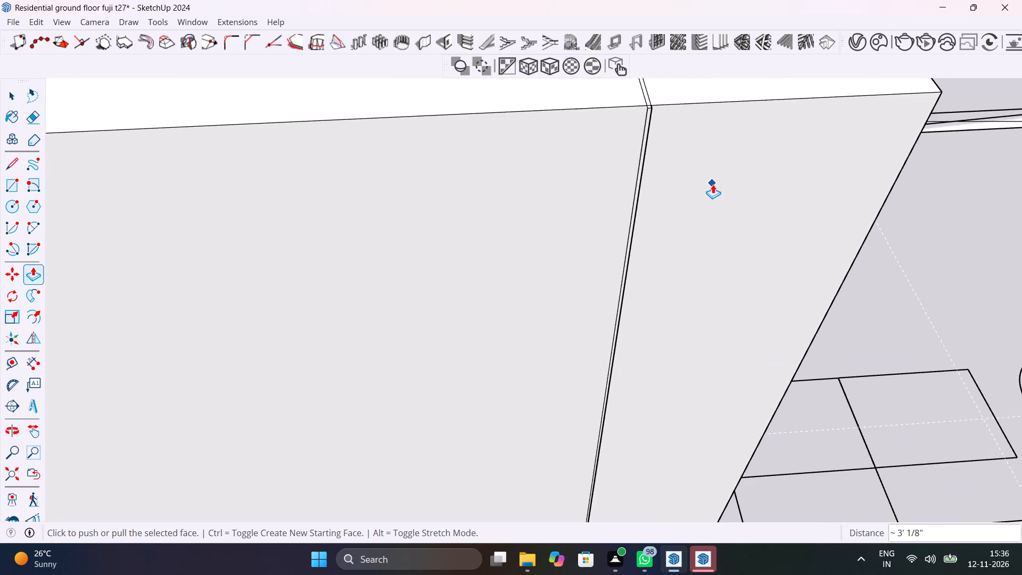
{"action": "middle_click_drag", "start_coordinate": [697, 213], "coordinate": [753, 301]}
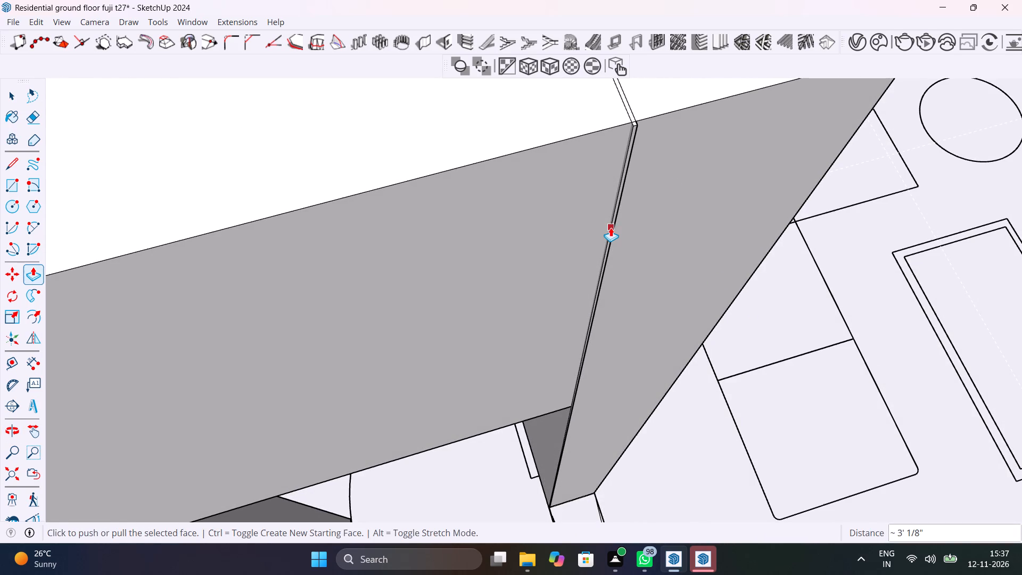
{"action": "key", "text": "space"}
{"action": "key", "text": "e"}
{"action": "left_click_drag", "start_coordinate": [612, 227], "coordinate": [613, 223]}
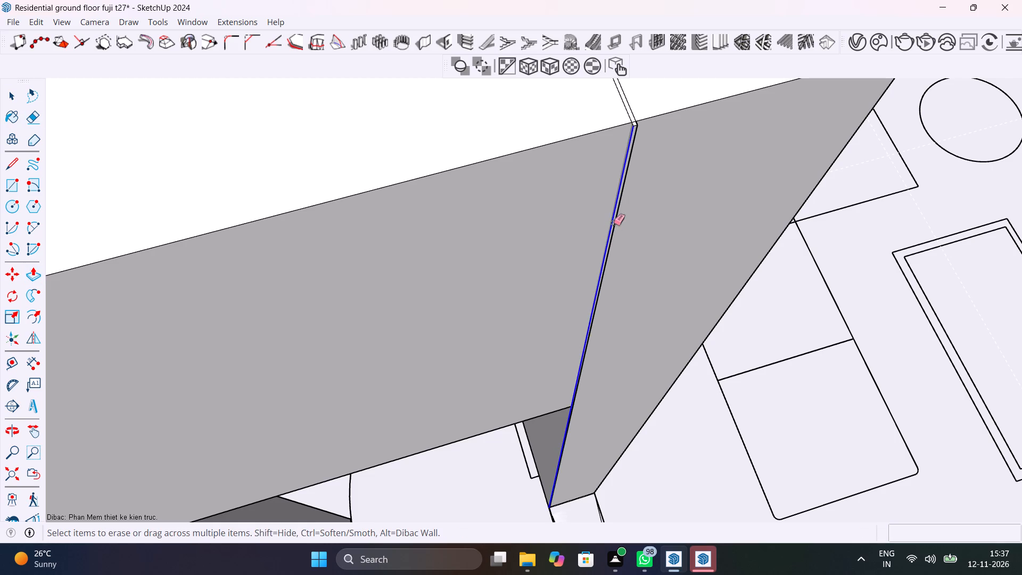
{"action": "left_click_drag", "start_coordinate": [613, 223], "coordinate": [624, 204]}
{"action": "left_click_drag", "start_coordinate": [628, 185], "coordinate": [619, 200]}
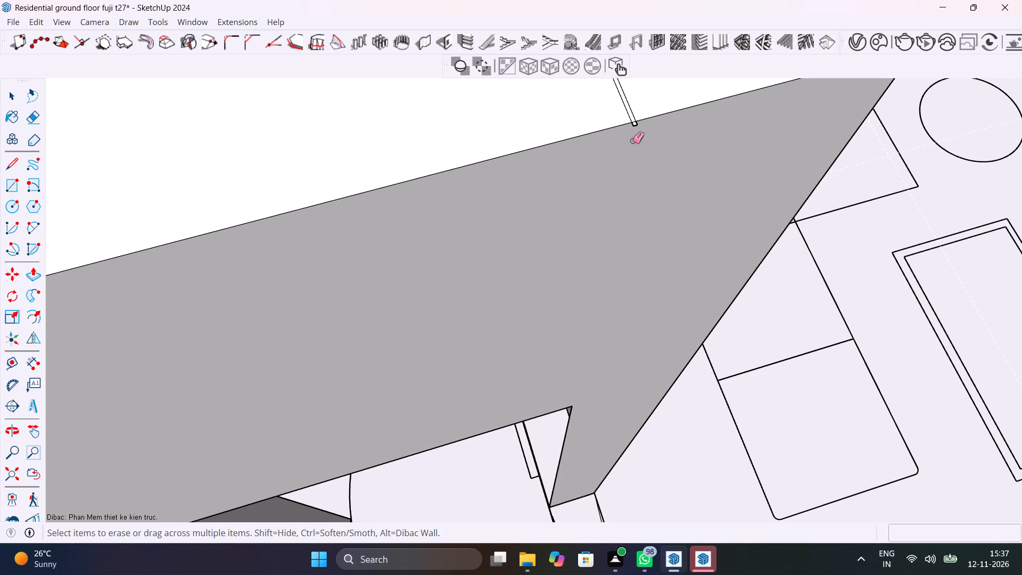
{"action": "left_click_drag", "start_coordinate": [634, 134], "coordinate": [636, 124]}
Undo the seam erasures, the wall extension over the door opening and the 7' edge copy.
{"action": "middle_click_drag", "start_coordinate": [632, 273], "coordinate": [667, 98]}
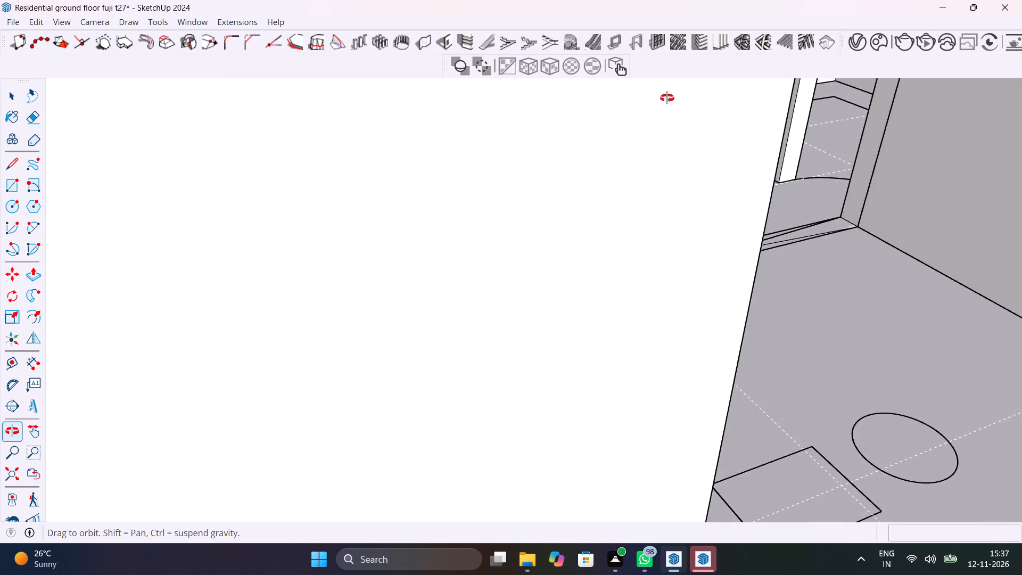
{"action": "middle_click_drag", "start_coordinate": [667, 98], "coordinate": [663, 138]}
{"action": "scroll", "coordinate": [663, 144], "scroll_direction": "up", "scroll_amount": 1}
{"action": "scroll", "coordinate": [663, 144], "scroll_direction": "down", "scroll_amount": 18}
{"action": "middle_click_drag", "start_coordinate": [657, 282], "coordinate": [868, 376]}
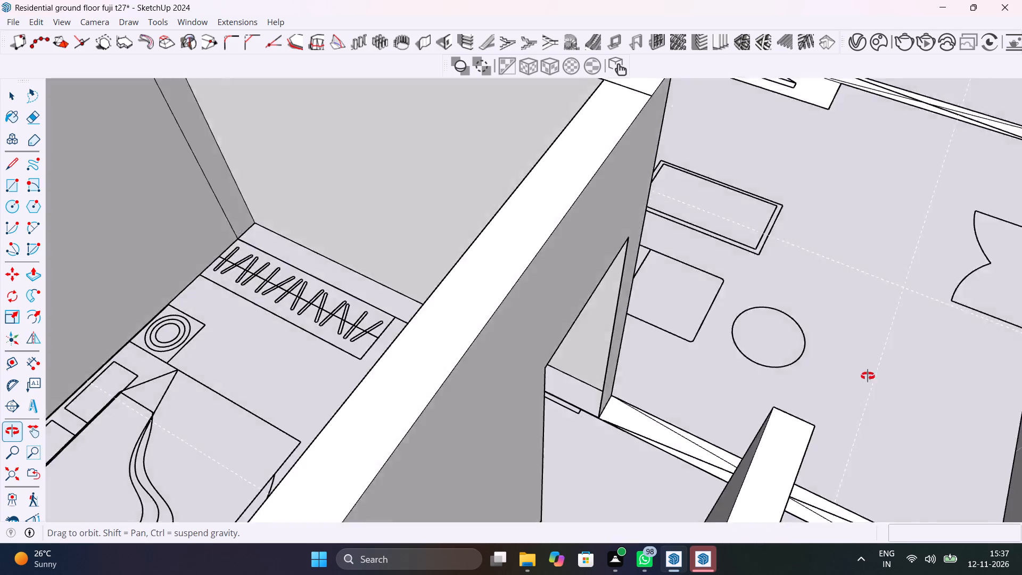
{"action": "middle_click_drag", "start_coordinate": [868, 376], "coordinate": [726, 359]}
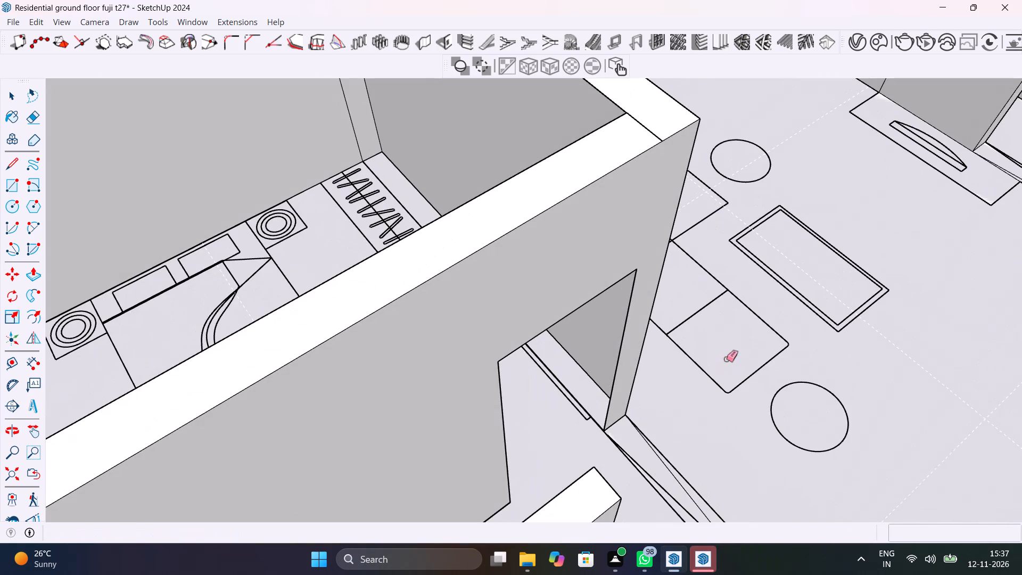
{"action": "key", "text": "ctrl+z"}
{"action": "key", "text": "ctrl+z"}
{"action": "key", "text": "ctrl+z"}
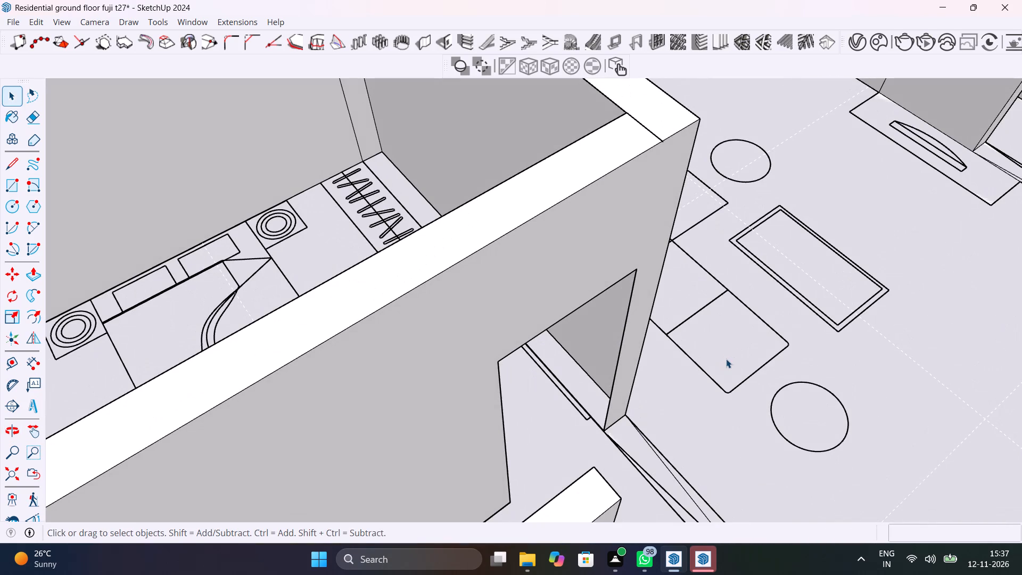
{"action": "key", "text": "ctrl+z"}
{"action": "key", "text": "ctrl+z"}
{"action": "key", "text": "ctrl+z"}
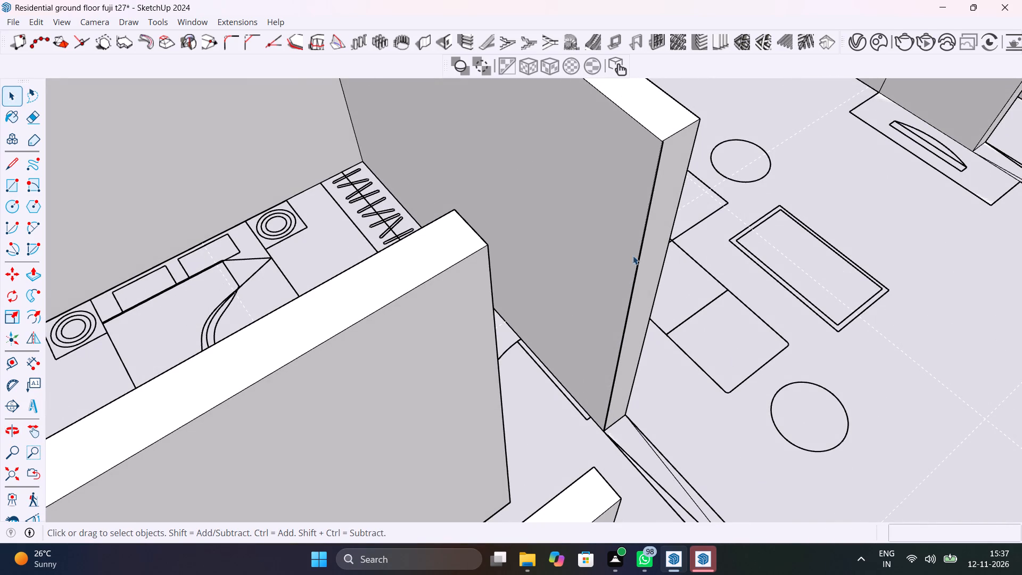
Push the narrow projecting strip on the opposite wall's end back about 1/8", flush with the adjacent notch face.
{"action": "scroll", "coordinate": [642, 203], "scroll_direction": "up", "scroll_amount": 5}
{"action": "middle_click_drag", "start_coordinate": [650, 205], "coordinate": [631, 289]}
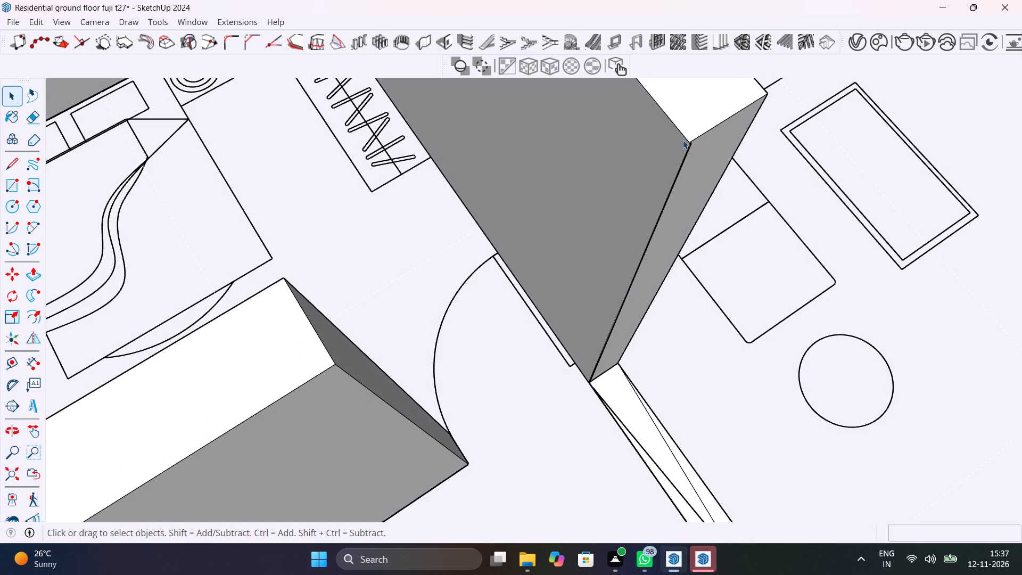
{"action": "scroll", "coordinate": [683, 140], "scroll_direction": "up", "scroll_amount": 6}
{"action": "scroll", "coordinate": [693, 153], "scroll_direction": "up", "scroll_amount": 15}
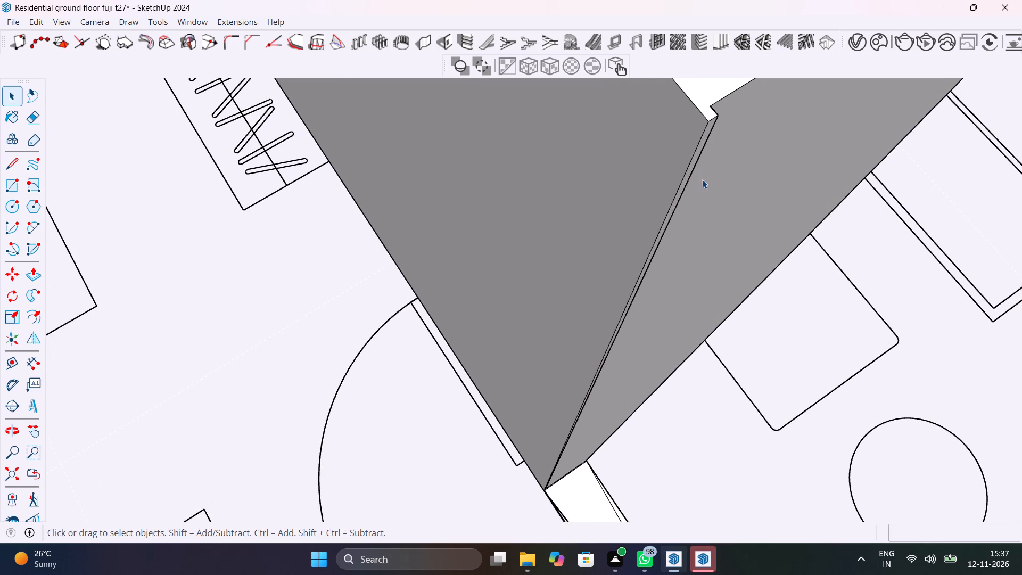
{"action": "middle_click_drag", "start_coordinate": [702, 179], "coordinate": [638, 166]}
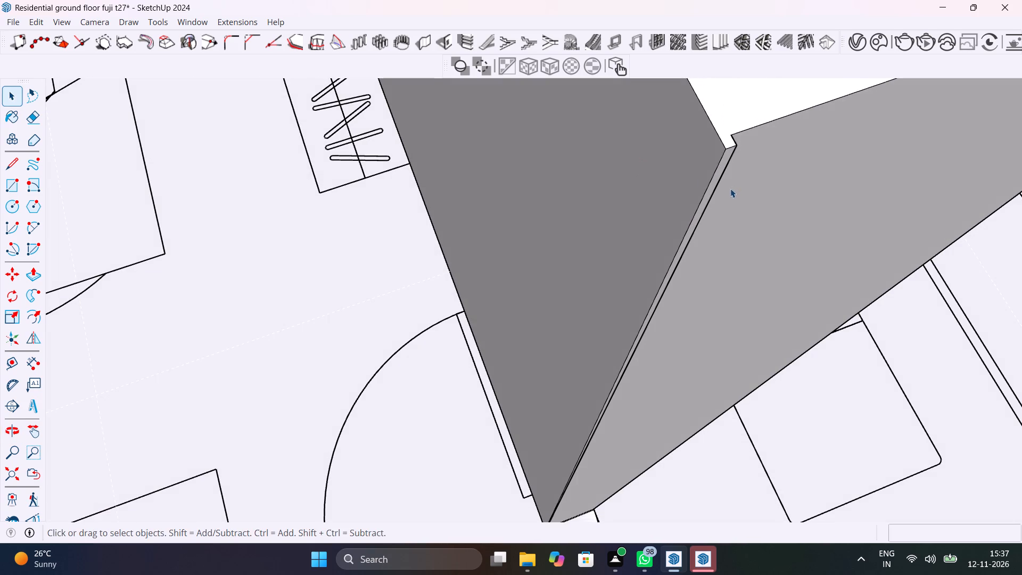
{"action": "scroll", "coordinate": [730, 188], "scroll_direction": "up", "scroll_amount": 5}
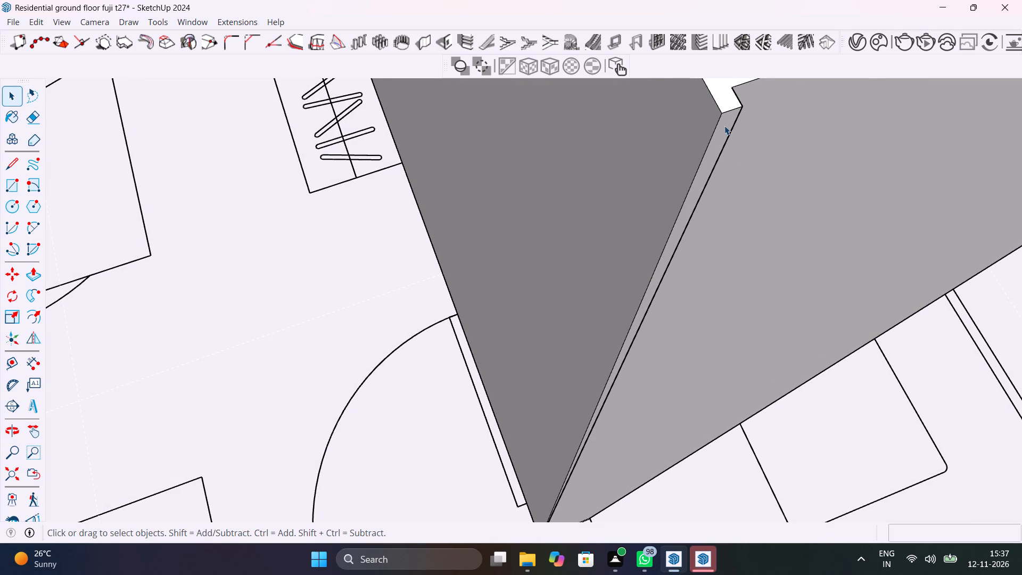
{"action": "left_click", "coordinate": [724, 125]}
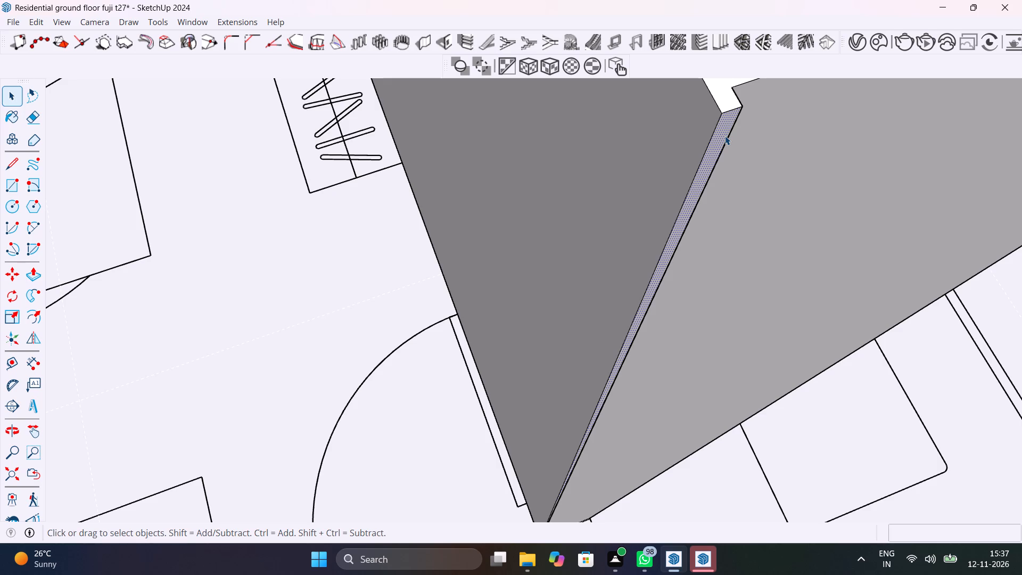
{"action": "key", "text": "p"}
{"action": "left_click", "coordinate": [725, 136]}
{"action": "left_click", "coordinate": [739, 100]}
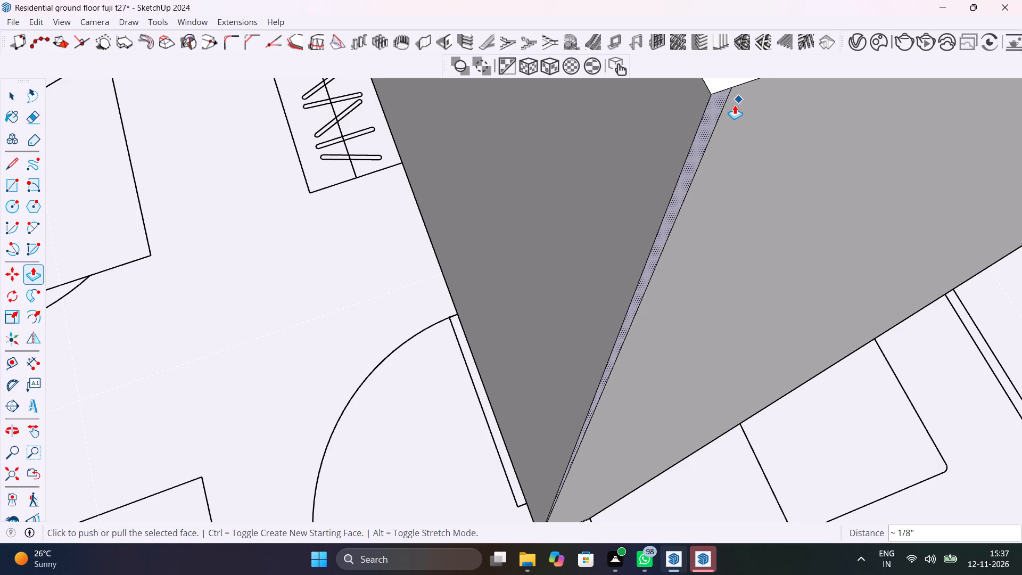
{"action": "key", "text": "space"}
Erase the leftover vertical edge beside the flattened strip on the opposite wall's end.
{"action": "scroll", "coordinate": [694, 160], "scroll_direction": "down", "scroll_amount": 4}
{"action": "key", "text": "e"}
{"action": "left_click", "coordinate": [697, 164]}
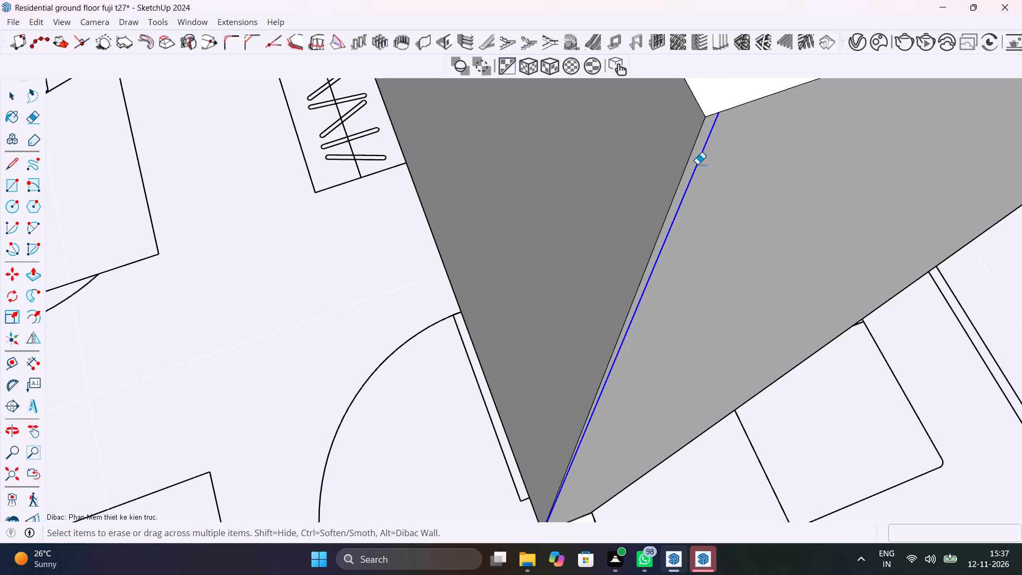
{"action": "scroll", "coordinate": [701, 160], "scroll_direction": "down", "scroll_amount": 14}
{"action": "scroll", "coordinate": [548, 259], "scroll_direction": "down", "scroll_amount": 1}
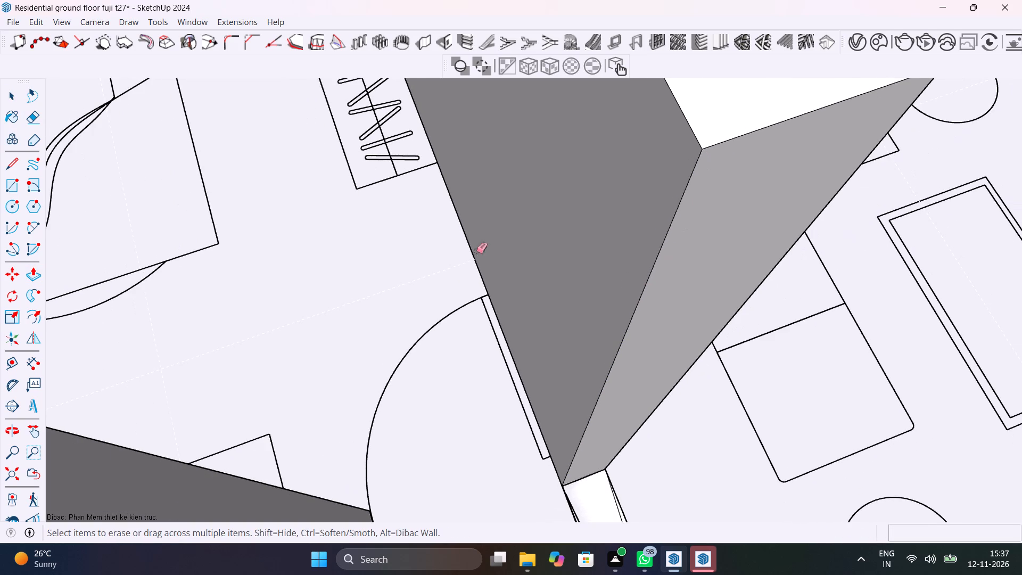
{"action": "scroll", "coordinate": [431, 248], "scroll_direction": "down", "scroll_amount": 7}
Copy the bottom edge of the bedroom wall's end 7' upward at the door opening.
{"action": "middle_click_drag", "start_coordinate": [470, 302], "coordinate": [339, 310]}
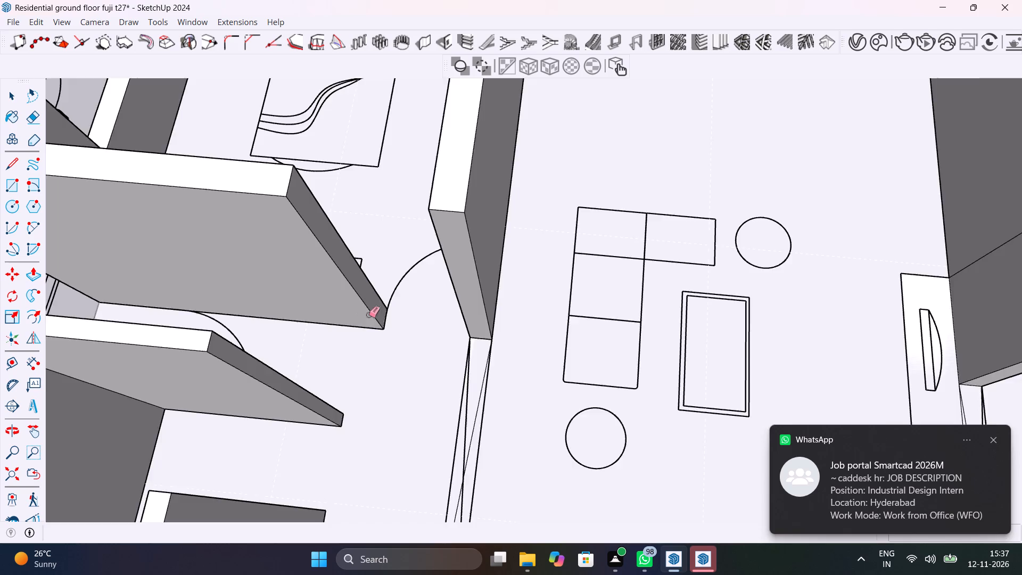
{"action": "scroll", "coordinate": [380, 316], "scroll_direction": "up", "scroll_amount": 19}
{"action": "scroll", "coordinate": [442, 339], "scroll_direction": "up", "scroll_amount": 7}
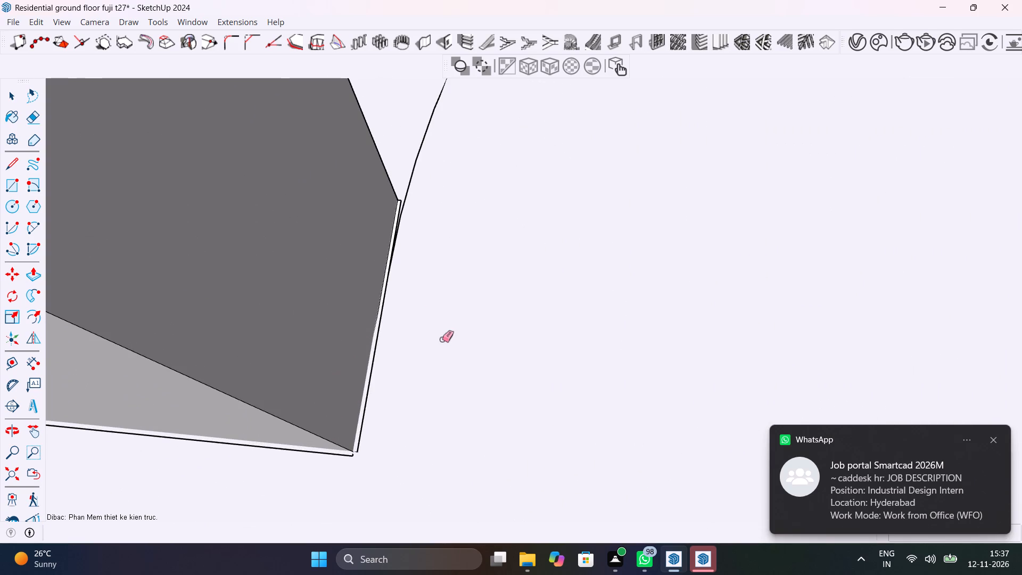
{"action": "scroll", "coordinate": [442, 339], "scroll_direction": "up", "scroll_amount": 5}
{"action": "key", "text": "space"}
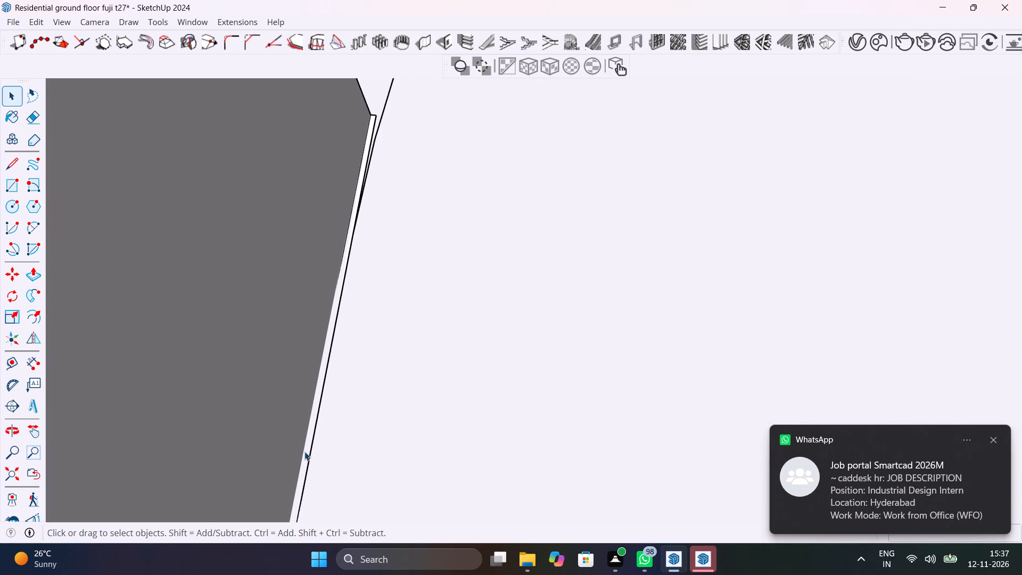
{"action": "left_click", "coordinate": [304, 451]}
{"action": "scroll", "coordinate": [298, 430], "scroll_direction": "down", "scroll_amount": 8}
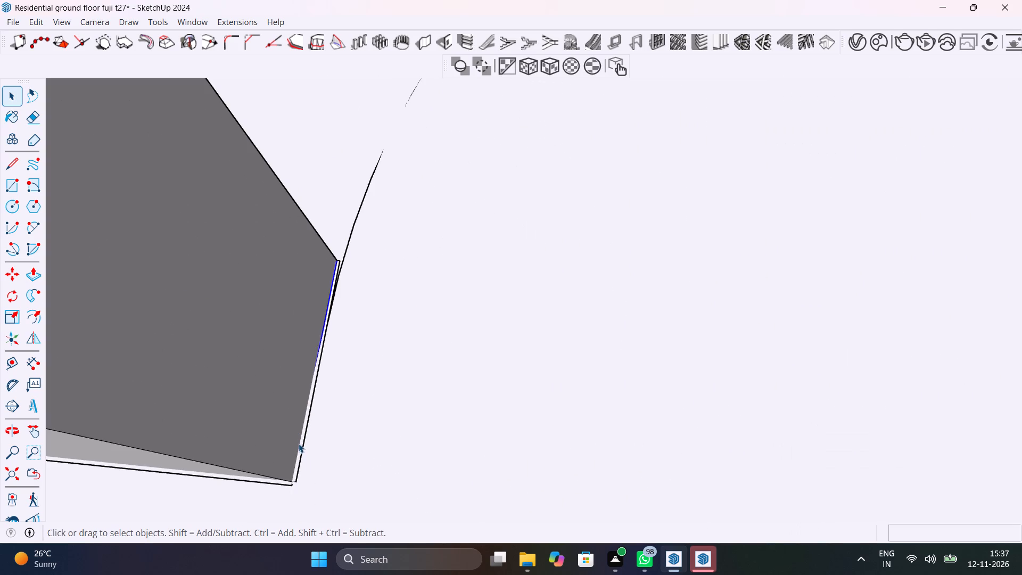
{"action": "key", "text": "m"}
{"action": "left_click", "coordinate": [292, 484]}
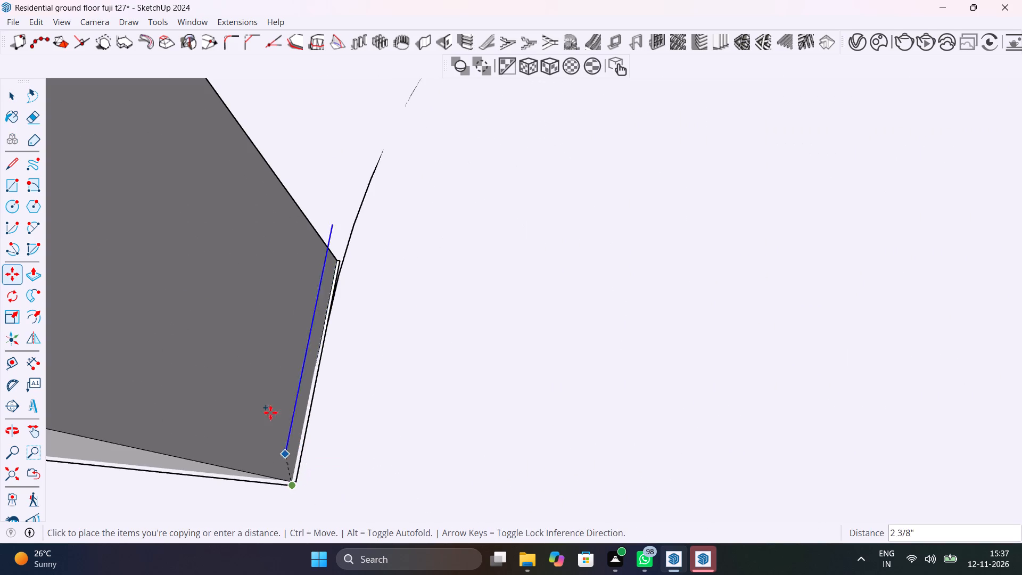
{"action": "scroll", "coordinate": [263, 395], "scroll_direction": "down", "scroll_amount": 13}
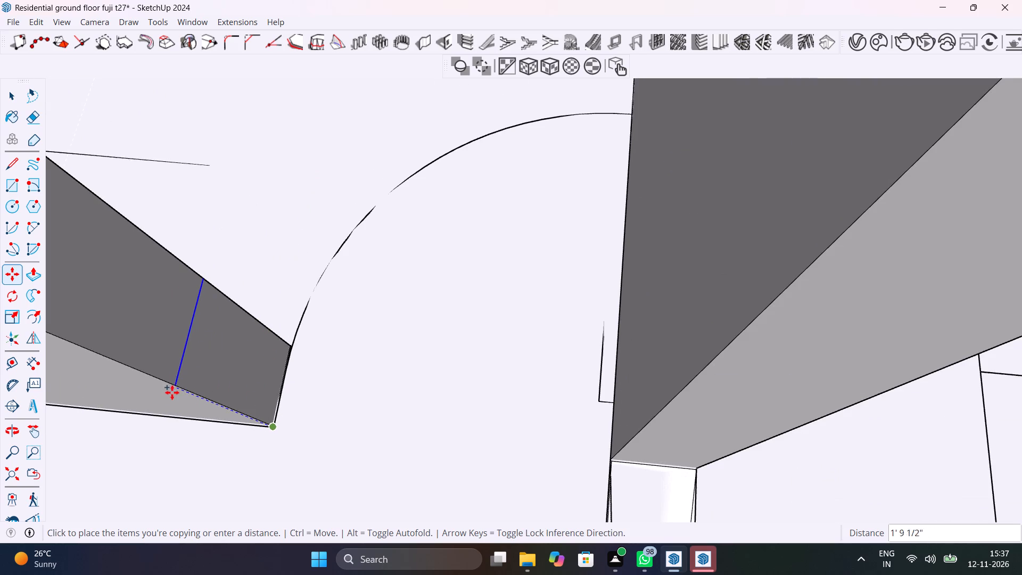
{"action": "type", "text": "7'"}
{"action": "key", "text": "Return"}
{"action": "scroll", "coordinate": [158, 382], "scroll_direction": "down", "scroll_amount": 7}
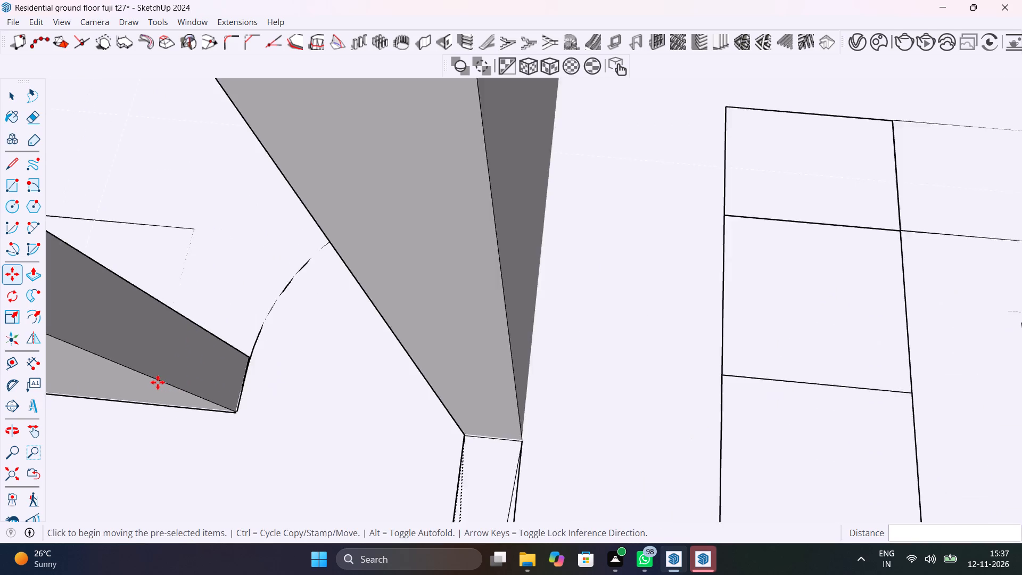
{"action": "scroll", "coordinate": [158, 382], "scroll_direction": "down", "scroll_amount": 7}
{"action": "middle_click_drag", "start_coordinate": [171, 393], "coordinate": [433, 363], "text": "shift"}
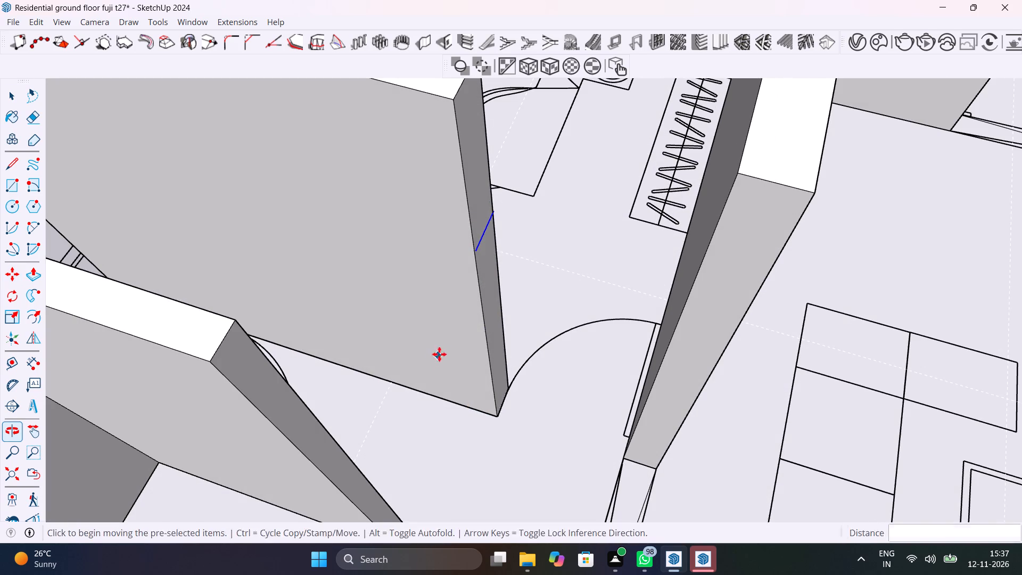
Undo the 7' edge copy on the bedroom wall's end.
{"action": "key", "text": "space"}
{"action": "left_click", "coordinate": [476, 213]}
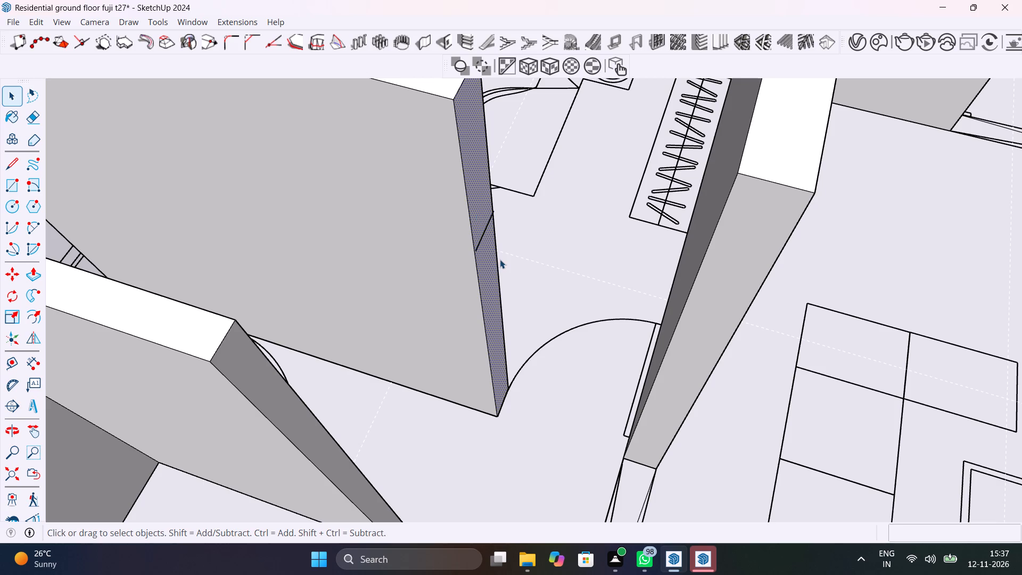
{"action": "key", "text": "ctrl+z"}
Copy the top edge of the bedroom wall's end 3' downward to split its end face.
{"action": "left_click", "coordinate": [458, 95]}
{"action": "key", "text": "m"}
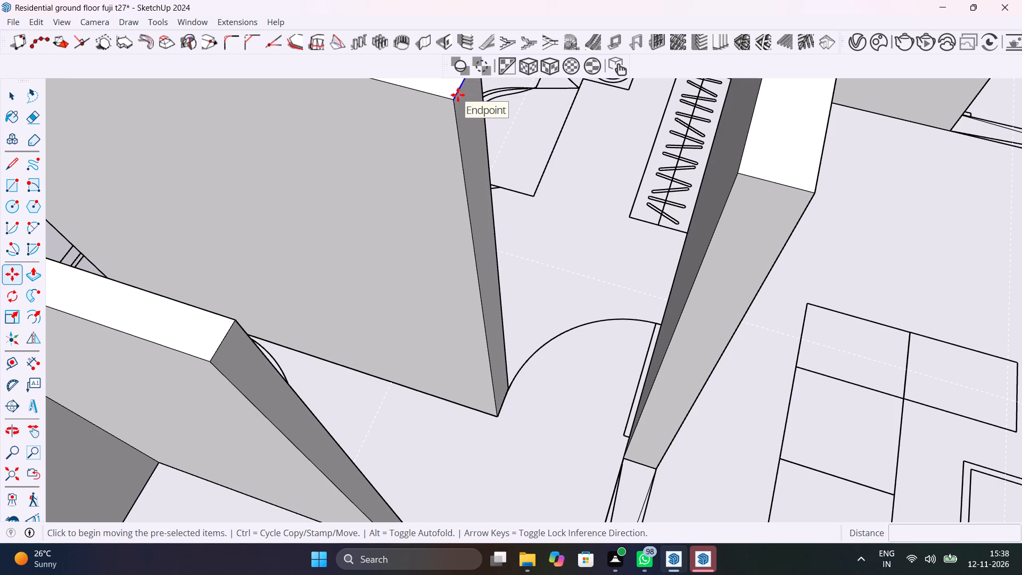
{"action": "left_click", "coordinate": [453, 102]}
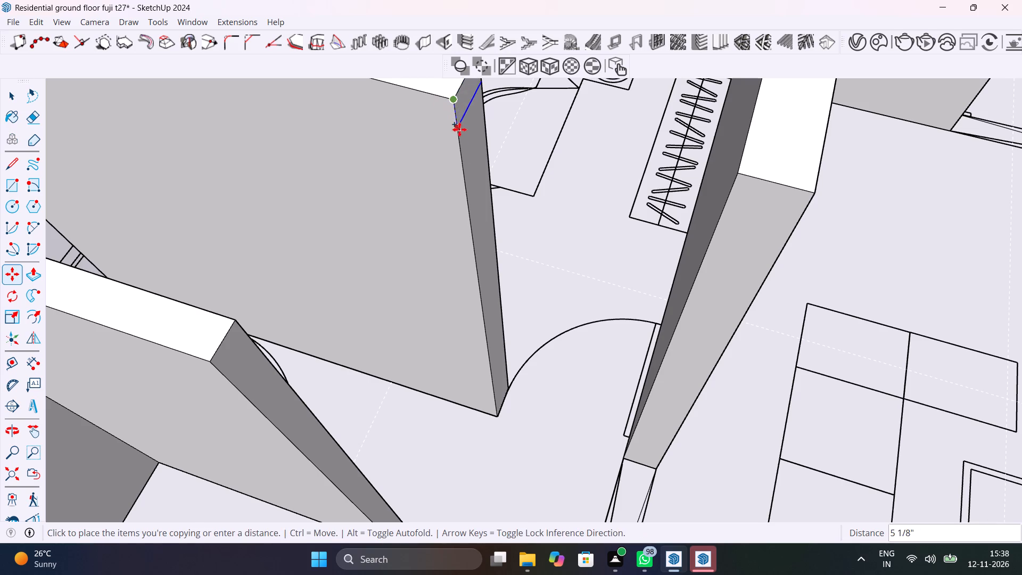
{"action": "type", "text": "3'"}
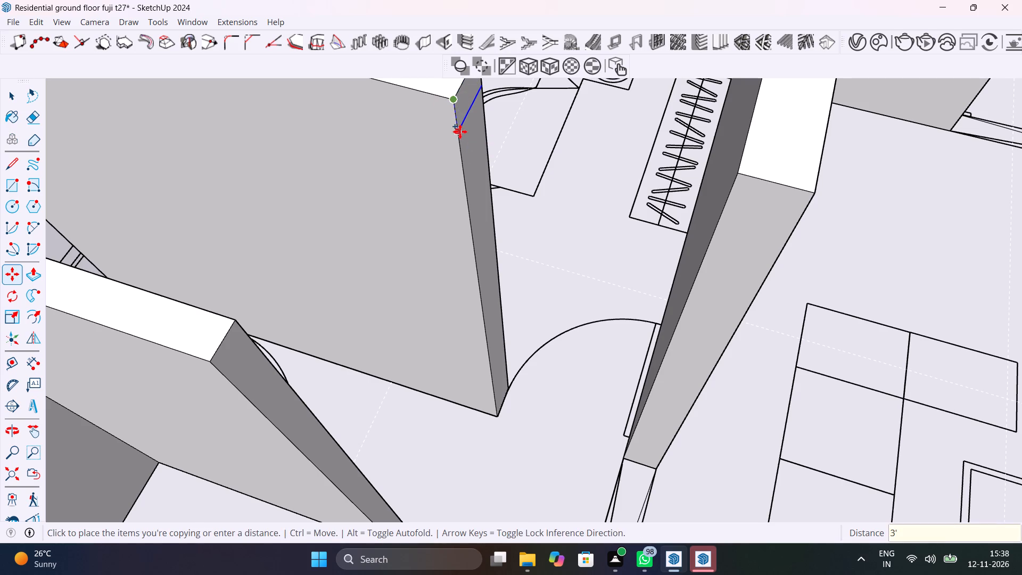
{"action": "key", "text": "Return"}
{"action": "key", "text": "space"}
Push/Pull the upper part of the wall's end face 3' across the door opening to meet the opposite wall.
{"action": "left_click", "coordinate": [469, 143]}
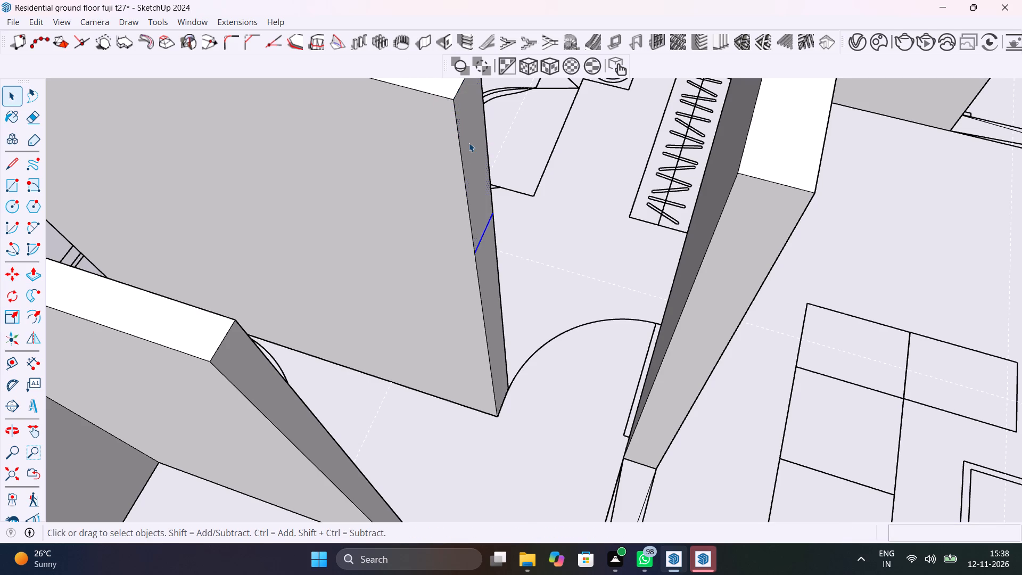
{"action": "key", "text": "p"}
{"action": "left_click", "coordinate": [469, 143]}
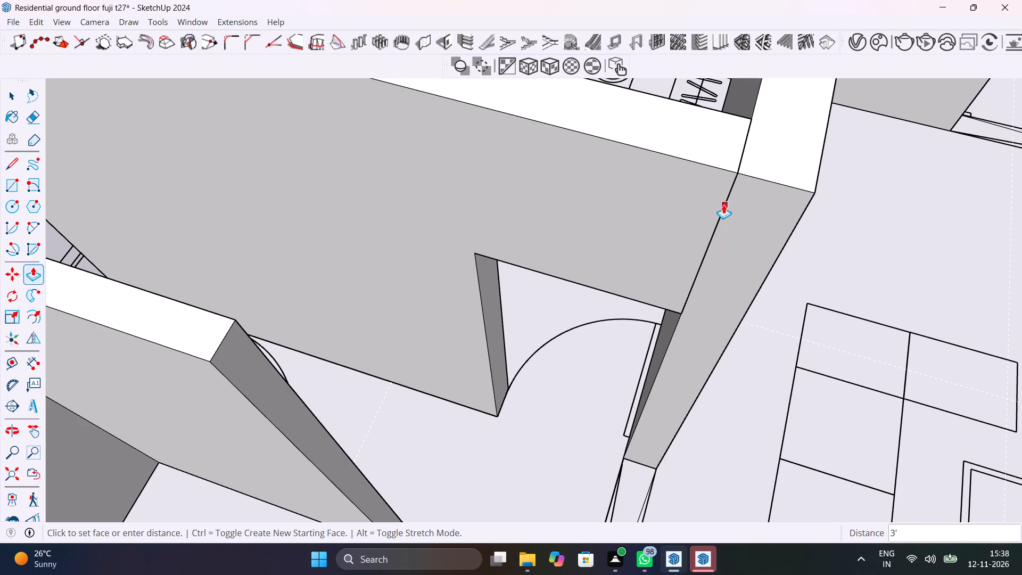
{"action": "left_click", "coordinate": [745, 175]}
{"action": "key", "text": "space"}
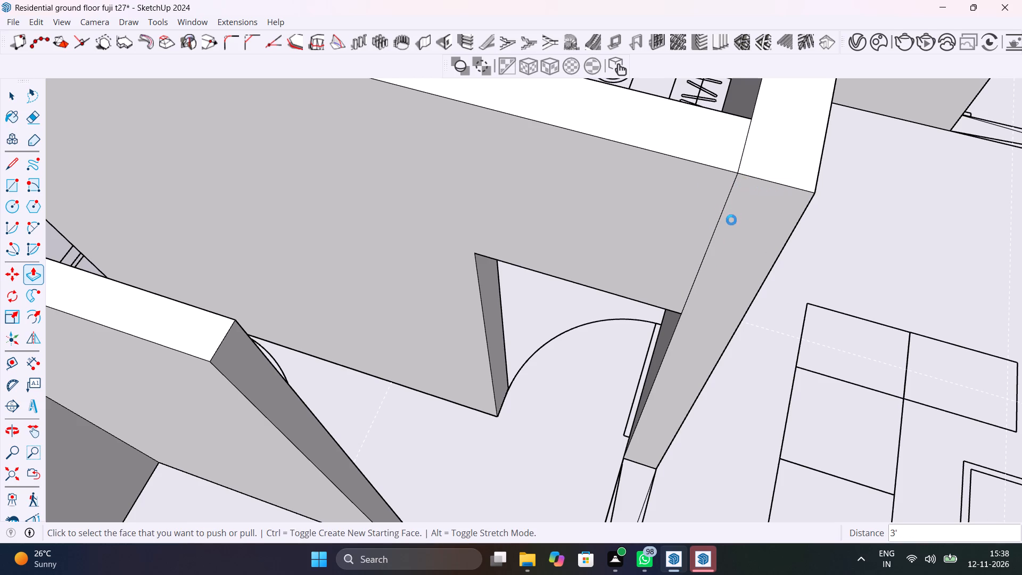
Erase the seam edges on the side and top where the wall above the door meets the adjoining wall.
{"action": "key", "text": "e"}
{"action": "left_click_drag", "start_coordinate": [729, 235], "coordinate": [696, 199]}
{"action": "left_click_drag", "start_coordinate": [754, 140], "coordinate": [747, 145]}
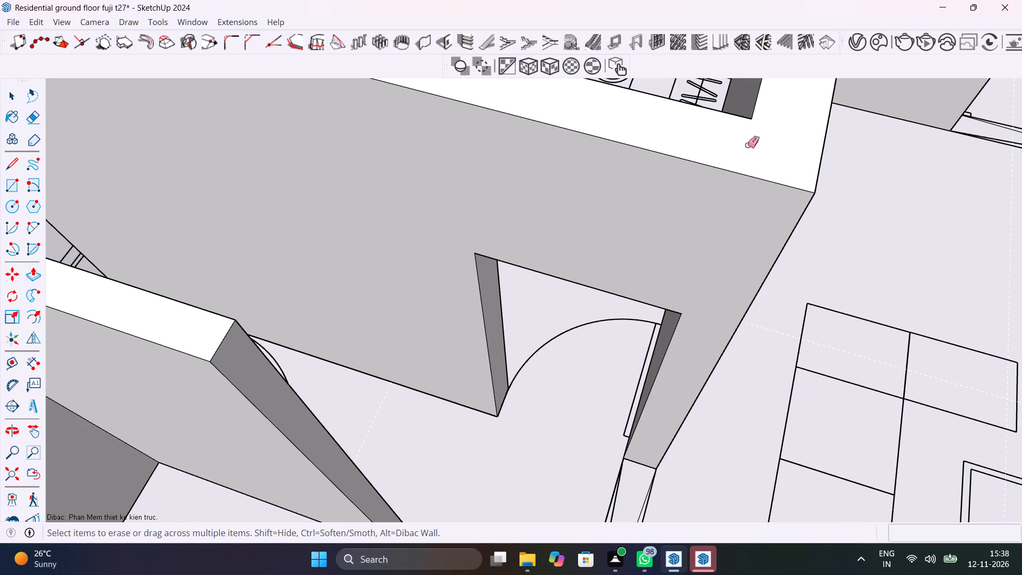
Inspect the wall above the bedroom door opening from several sides and the surrounding rooms.
{"action": "middle_click_drag", "start_coordinate": [568, 232], "coordinate": [0, 182], "text": "shift"}
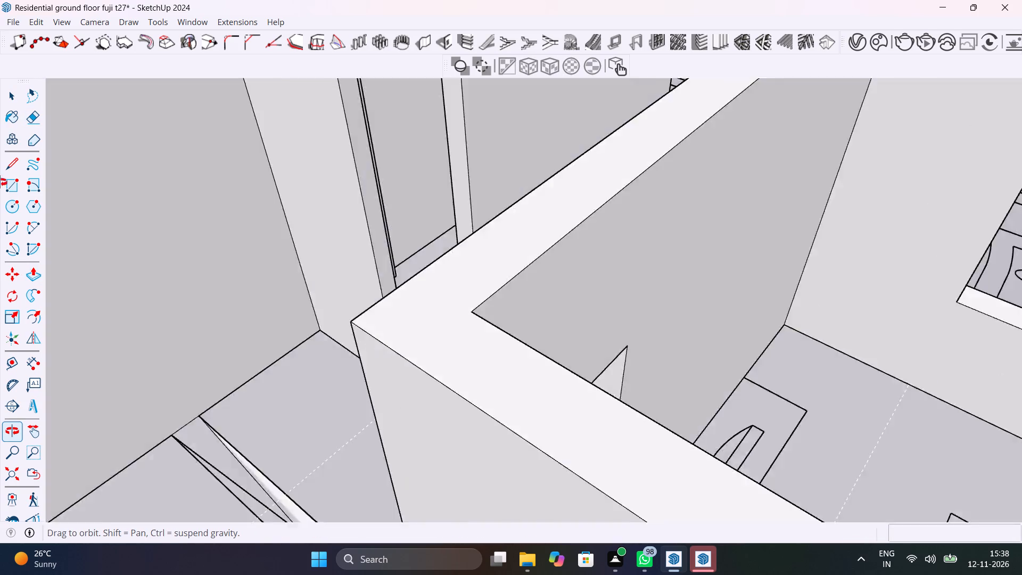
{"action": "middle_click_drag", "start_coordinate": [0, 182], "coordinate": [0, 212], "text": "shift"}
{"action": "middle_click_drag", "start_coordinate": [942, 211], "coordinate": [690, 225]}
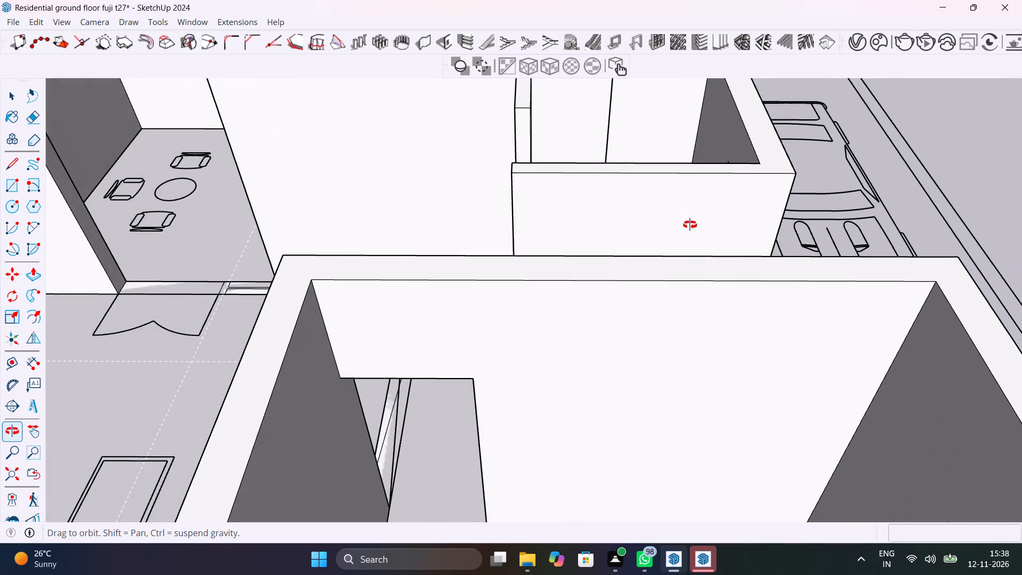
{"action": "middle_click_drag", "start_coordinate": [690, 225], "coordinate": [1021, 290]}
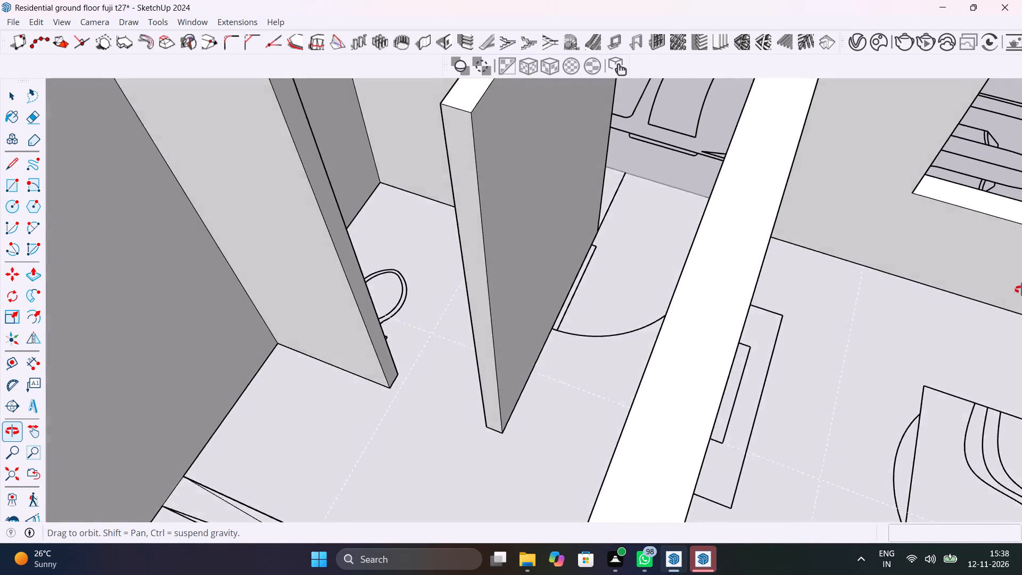
{"action": "middle_click_drag", "start_coordinate": [1021, 290], "coordinate": [1021, 240]}
{"action": "scroll", "coordinate": [386, 239], "scroll_direction": "down", "scroll_amount": 11}
{"action": "middle_click_drag", "start_coordinate": [387, 278], "coordinate": [697, 299]}
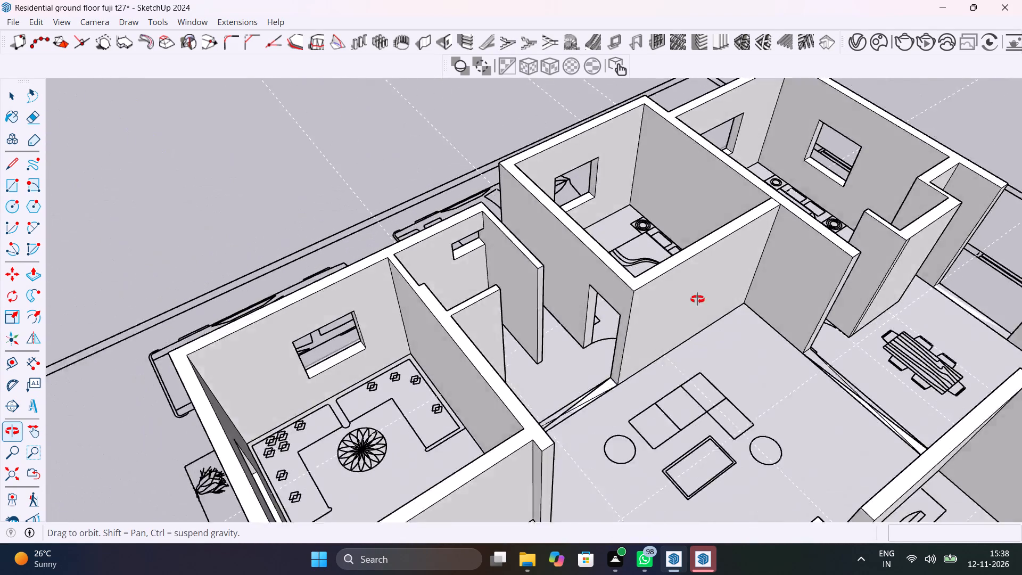
{"action": "middle_click_drag", "start_coordinate": [697, 299], "coordinate": [647, 309]}
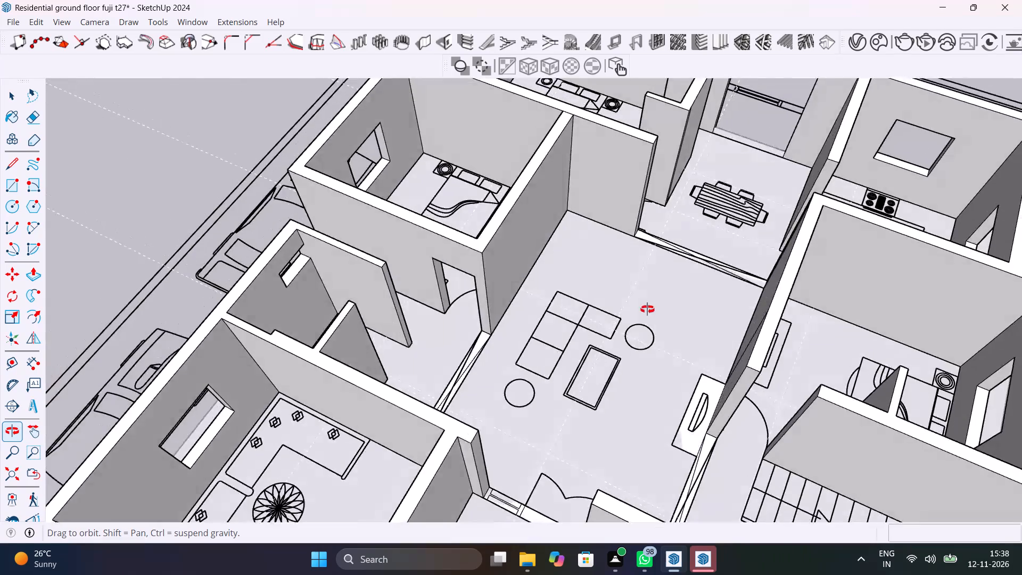
{"action": "middle_click_drag", "start_coordinate": [647, 309], "coordinate": [807, 336]}
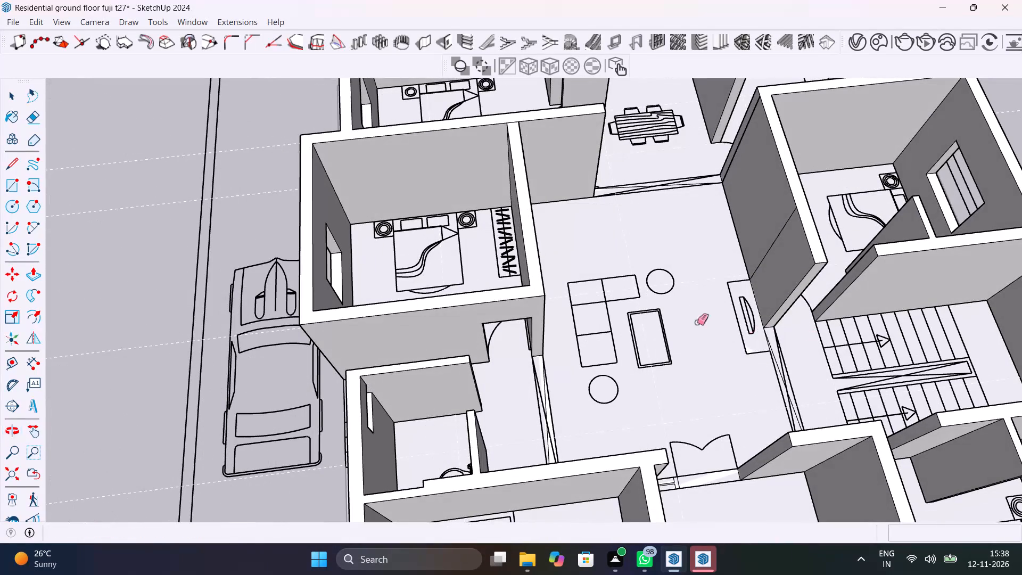
Save the model.
{"action": "key", "text": "ctrl+s"}
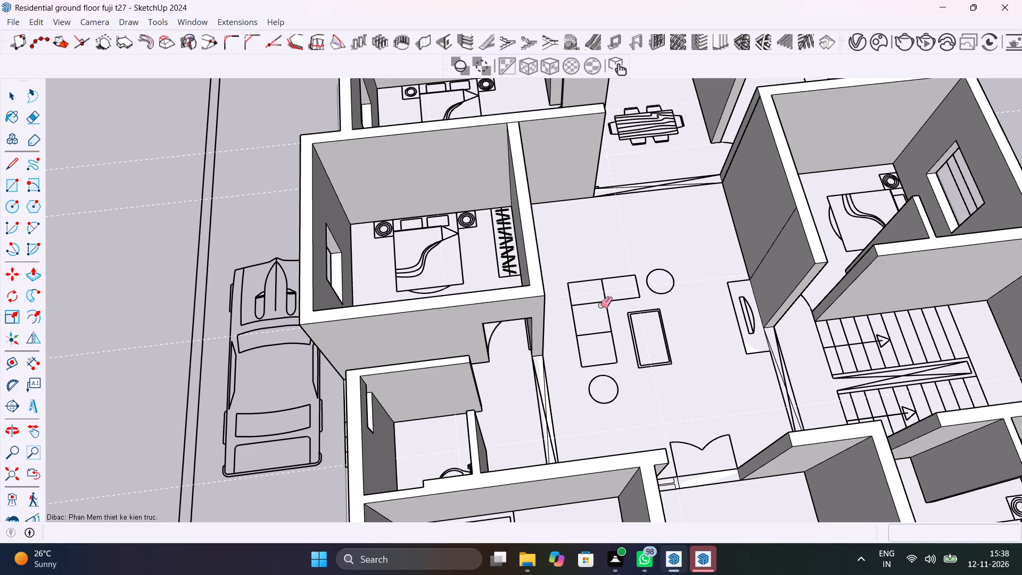
Examine the bedroom, bathroom and living room walls for door openings that still lack a wall portion above.
{"action": "scroll", "coordinate": [534, 351], "scroll_direction": "up", "scroll_amount": 4}
{"action": "middle_click_drag", "start_coordinate": [544, 333], "coordinate": [571, 237]}
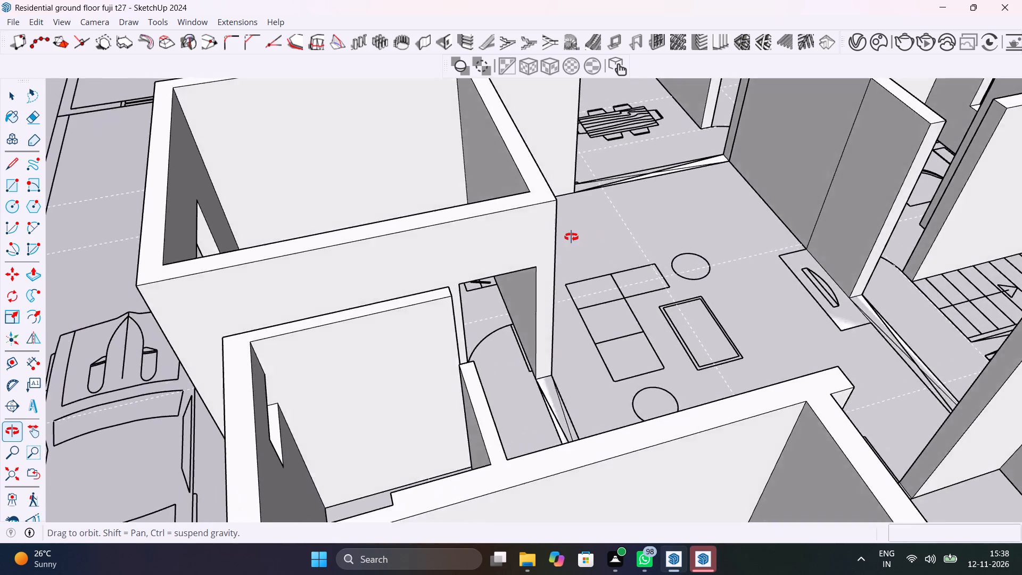
{"action": "middle_click_drag", "start_coordinate": [571, 237], "coordinate": [546, 342]}
{"action": "scroll", "coordinate": [542, 351], "scroll_direction": "up", "scroll_amount": 2}
{"action": "middle_click_drag", "start_coordinate": [542, 351], "coordinate": [572, 254]}
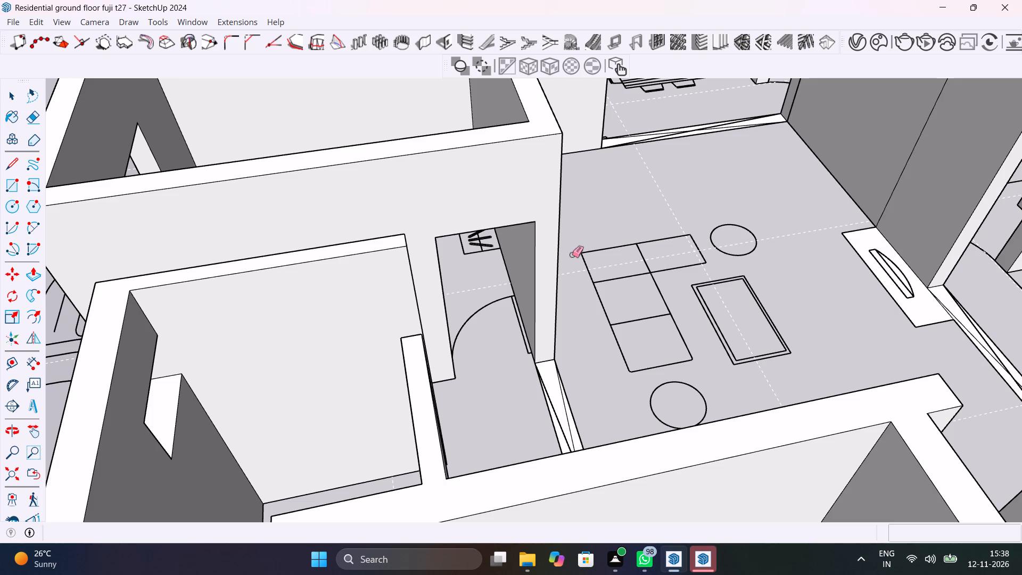
{"action": "scroll", "coordinate": [572, 254], "scroll_direction": "down", "scroll_amount": 10}
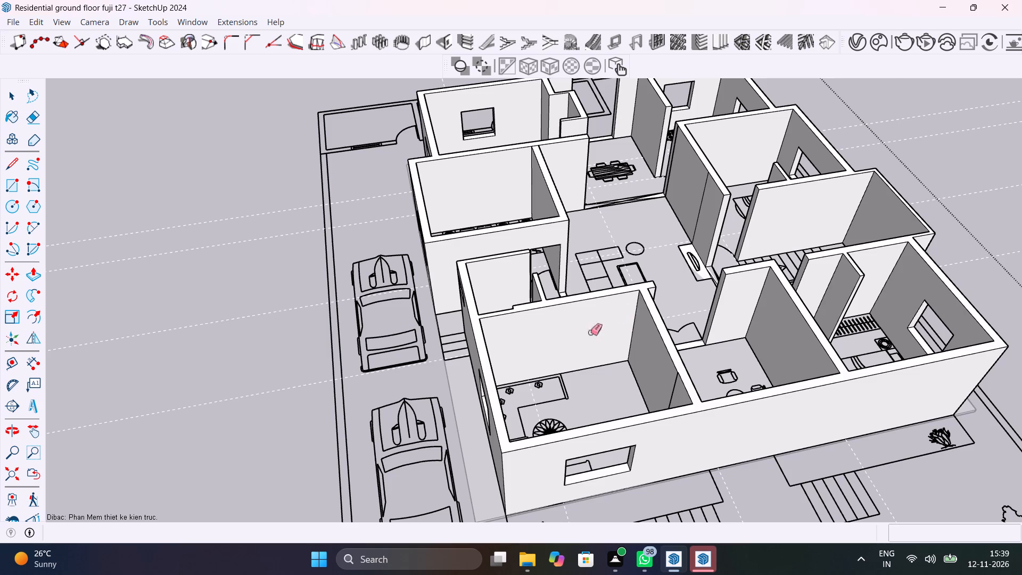
{"action": "scroll", "coordinate": [535, 242], "scroll_direction": "up", "scroll_amount": 3}
{"action": "middle_click_drag", "start_coordinate": [537, 244], "coordinate": [646, 368]}
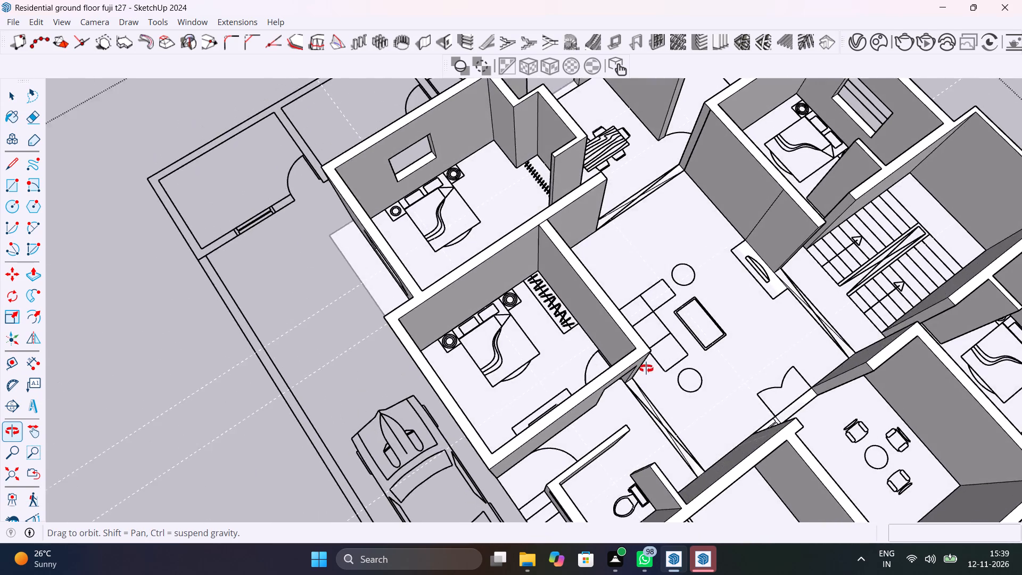
{"action": "middle_click_drag", "start_coordinate": [646, 368], "coordinate": [278, 349]}
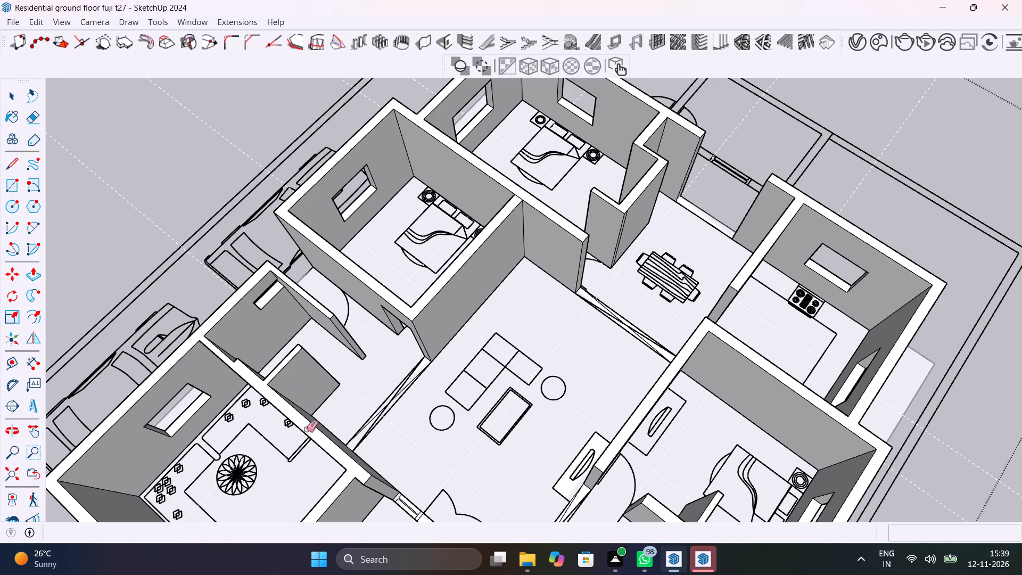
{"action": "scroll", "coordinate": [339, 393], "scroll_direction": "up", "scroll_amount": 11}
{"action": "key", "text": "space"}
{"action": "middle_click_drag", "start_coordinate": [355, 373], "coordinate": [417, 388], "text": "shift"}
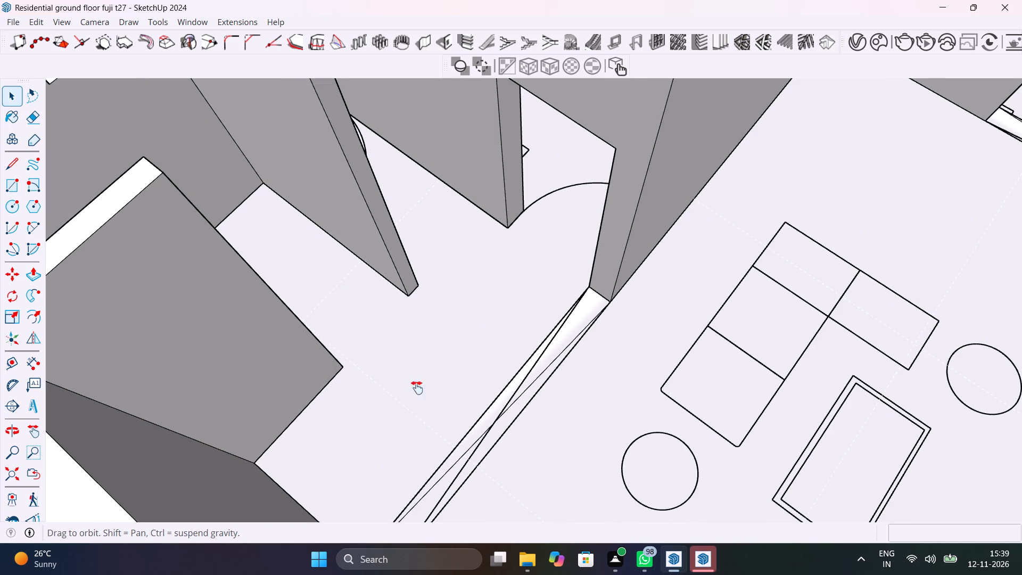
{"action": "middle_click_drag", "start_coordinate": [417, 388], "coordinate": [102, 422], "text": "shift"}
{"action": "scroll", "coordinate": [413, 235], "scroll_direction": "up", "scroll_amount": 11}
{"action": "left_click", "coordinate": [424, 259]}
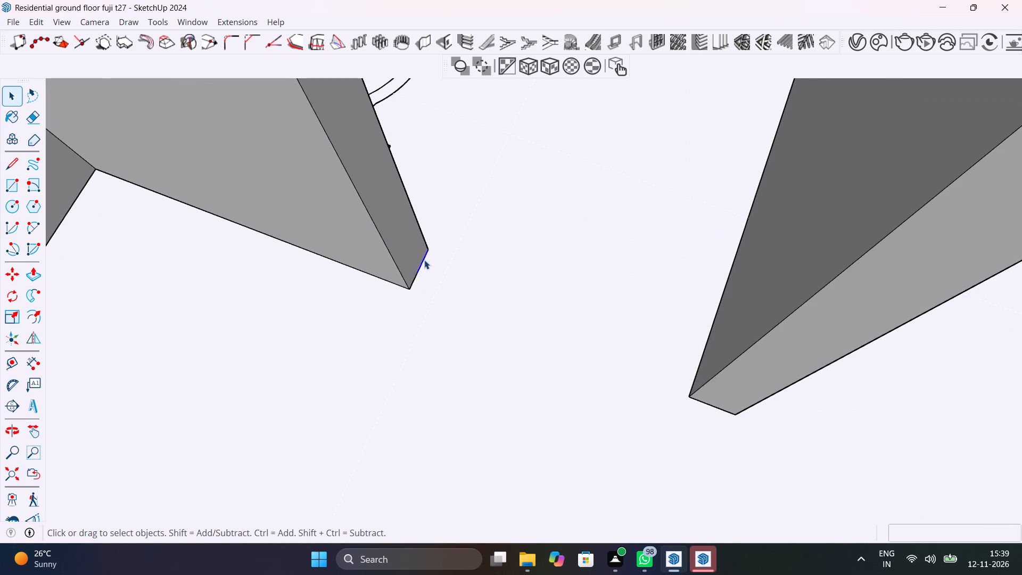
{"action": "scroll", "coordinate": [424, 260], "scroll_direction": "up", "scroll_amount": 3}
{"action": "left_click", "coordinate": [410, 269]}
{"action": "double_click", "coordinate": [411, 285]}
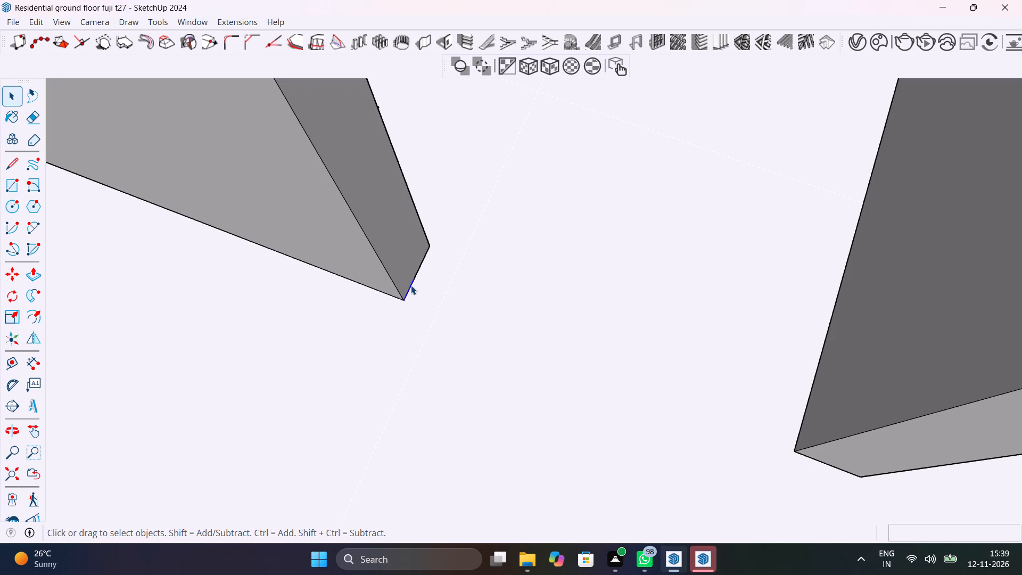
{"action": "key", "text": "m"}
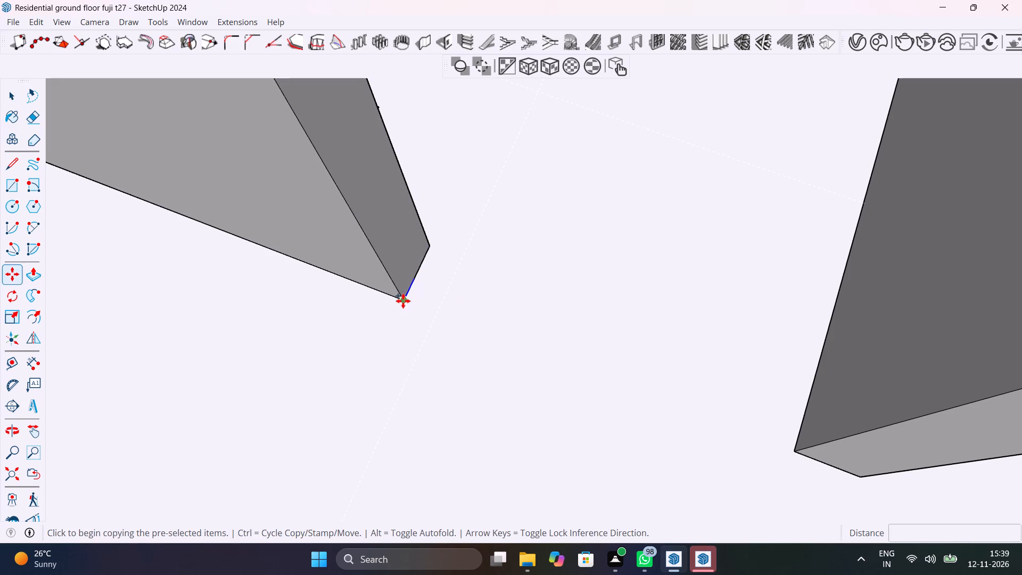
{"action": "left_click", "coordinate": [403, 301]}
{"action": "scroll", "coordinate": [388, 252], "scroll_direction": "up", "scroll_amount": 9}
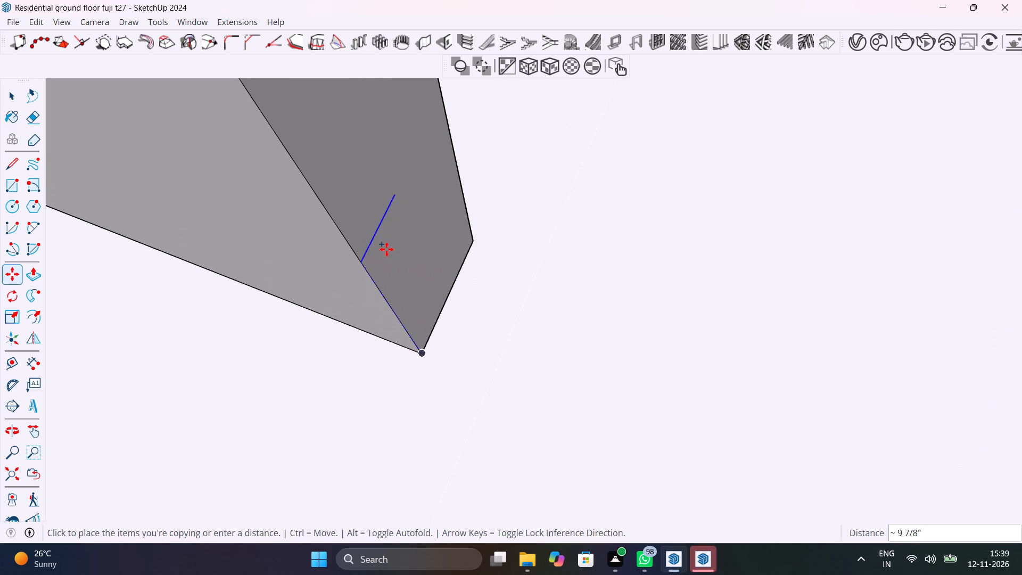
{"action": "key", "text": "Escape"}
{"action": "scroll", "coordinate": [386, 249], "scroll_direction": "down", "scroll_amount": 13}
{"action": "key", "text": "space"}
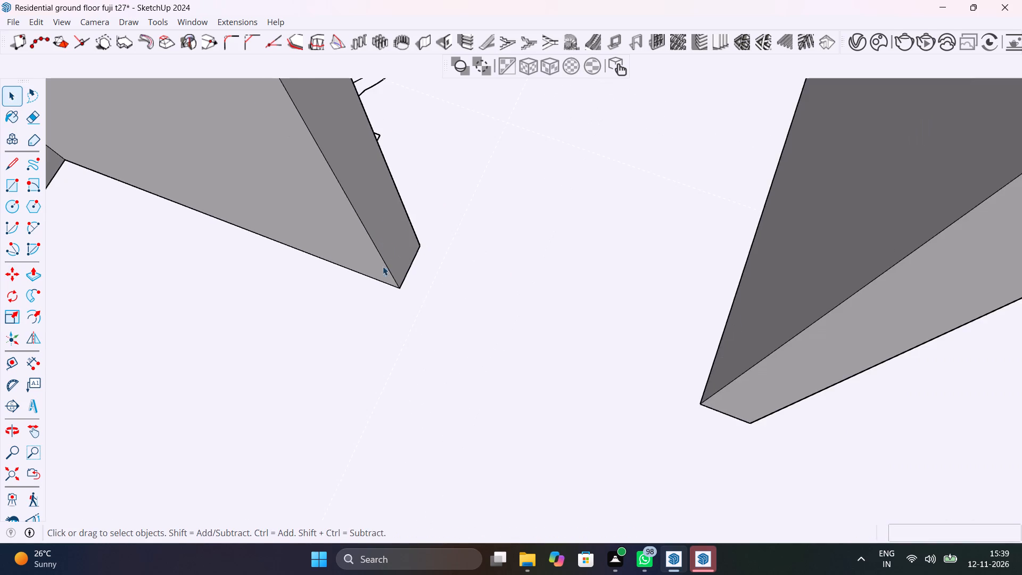
Copy the top edge of the wall end beside the bathroom door opening 3' straight down.
{"action": "middle_click_drag", "start_coordinate": [455, 335], "coordinate": [421, 367]}
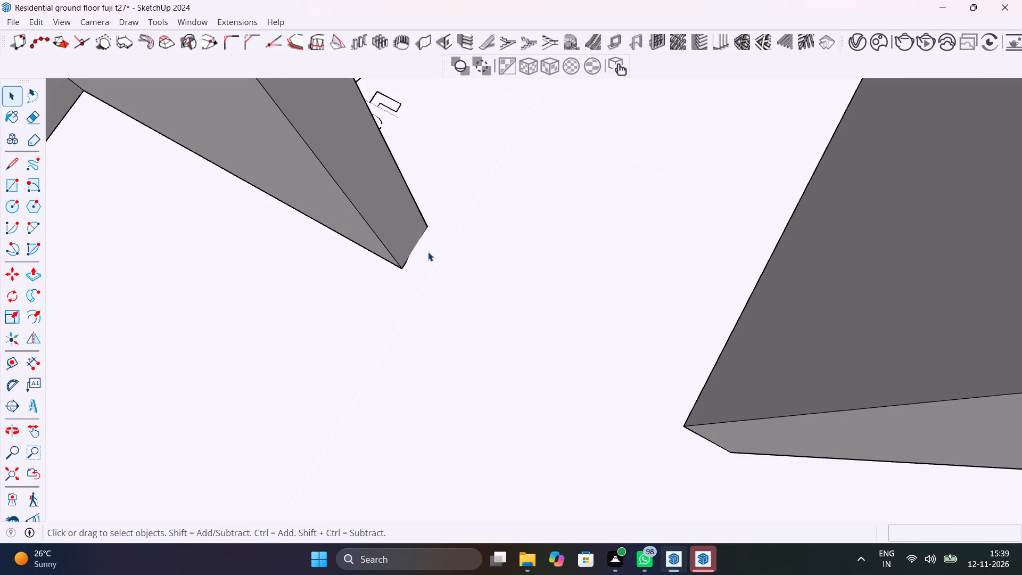
{"action": "scroll", "coordinate": [428, 252], "scroll_direction": "up", "scroll_amount": 3}
{"action": "middle_click_drag", "start_coordinate": [433, 266], "coordinate": [520, 119]}
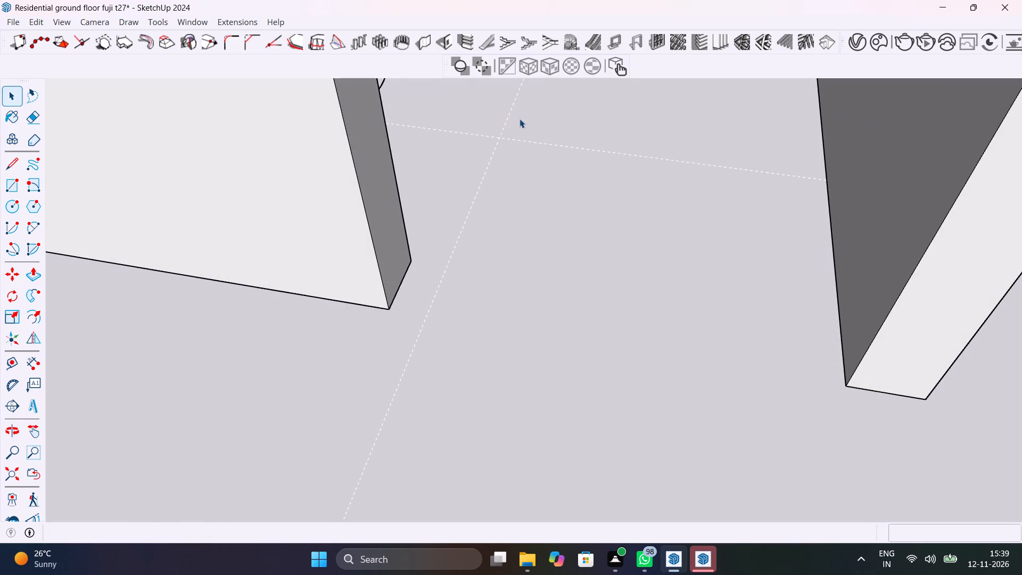
{"action": "scroll", "coordinate": [507, 220], "scroll_direction": "down", "scroll_amount": 11}
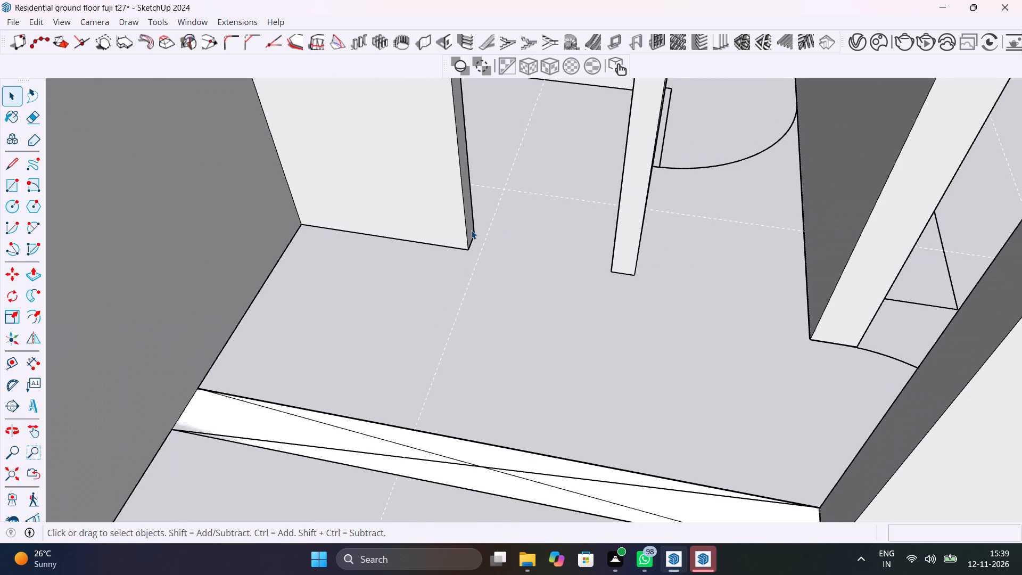
{"action": "middle_click_drag", "start_coordinate": [471, 230], "coordinate": [398, 392], "text": "shift"}
{"action": "scroll", "coordinate": [415, 331], "scroll_direction": "down", "scroll_amount": 3}
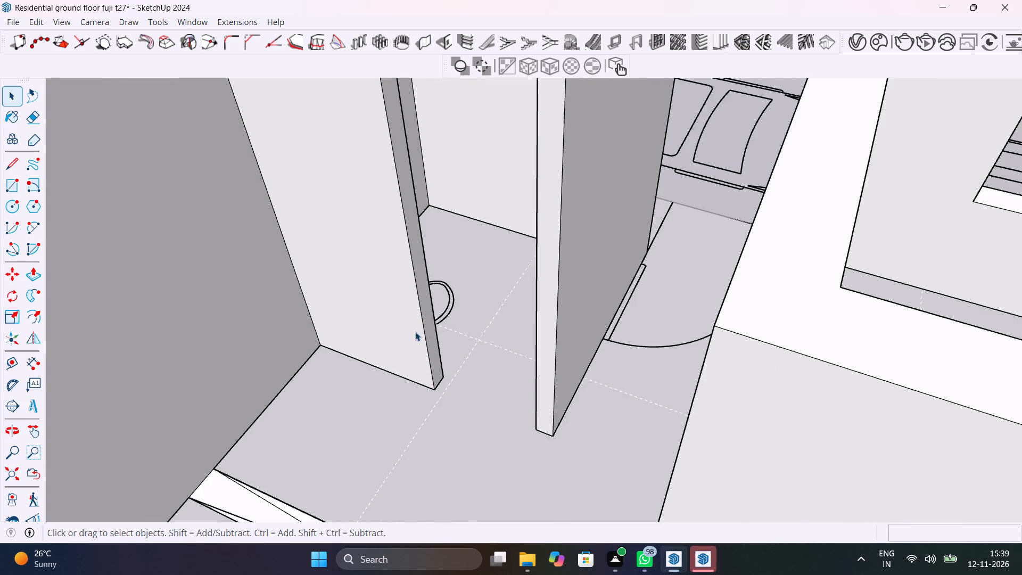
{"action": "scroll", "coordinate": [415, 332], "scroll_direction": "down", "scroll_amount": 9}
{"action": "scroll", "coordinate": [403, 198], "scroll_direction": "up", "scroll_amount": 11}
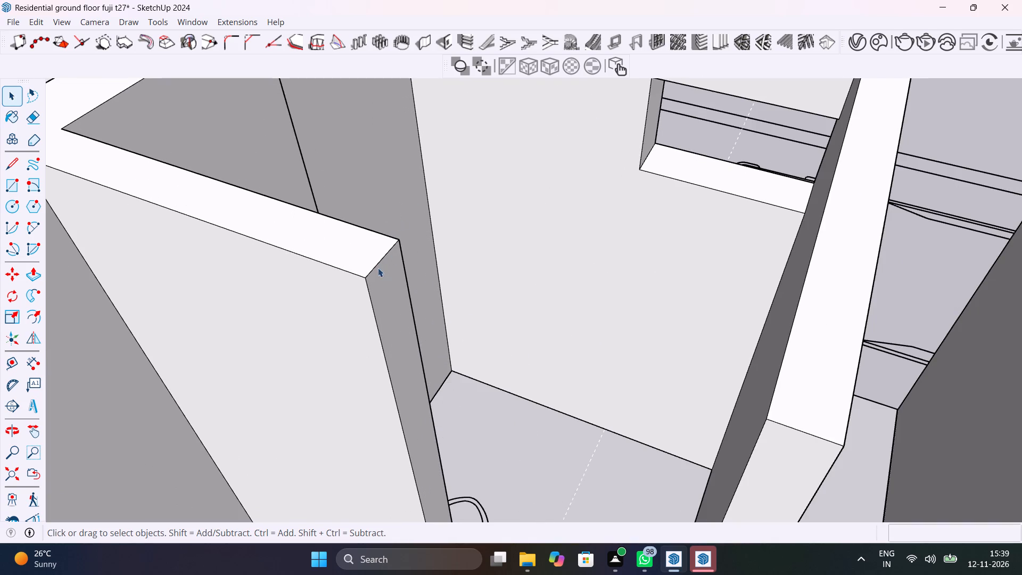
{"action": "left_click", "coordinate": [378, 266]}
{"action": "key", "text": "m"}
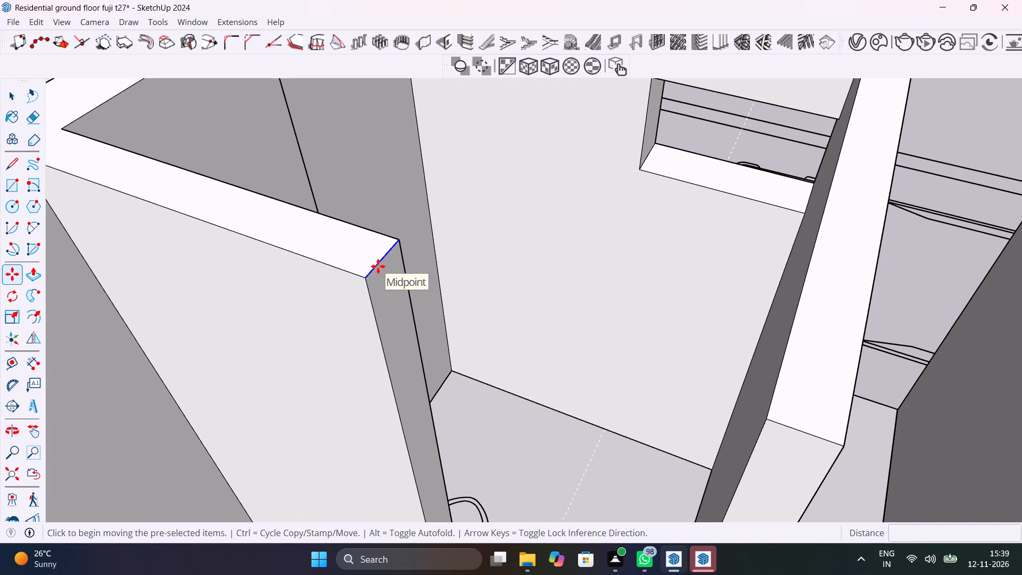
{"action": "left_click", "coordinate": [369, 283]}
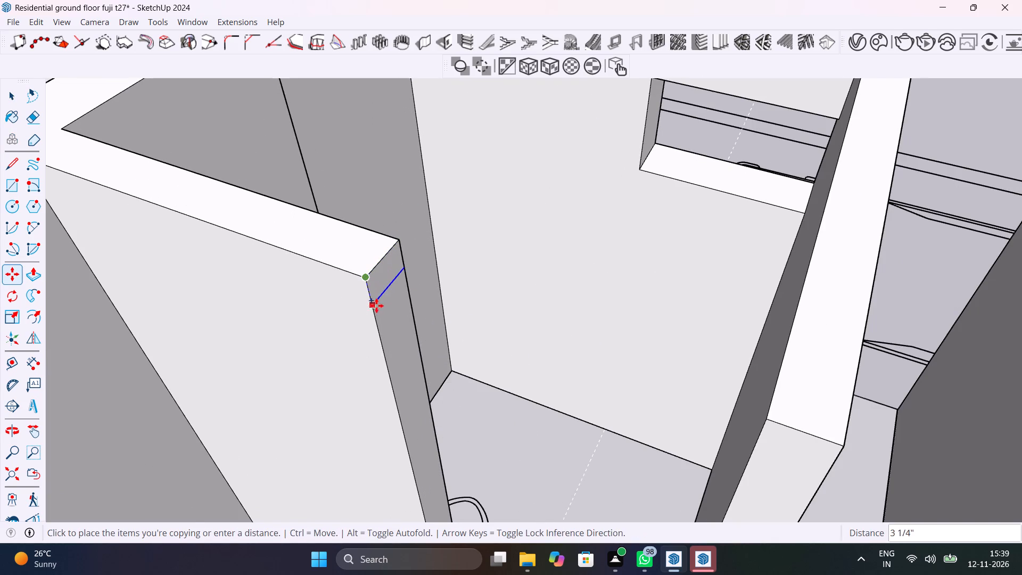
{"action": "type", "text": "3'"}
{"action": "key", "text": "Return"}
{"action": "key", "text": "space"}
Push/Pull the upper 3' face of the wall end about 2' 7 5/8" across the bathroom door opening to the opposite wall.
{"action": "left_click", "coordinate": [395, 343]}
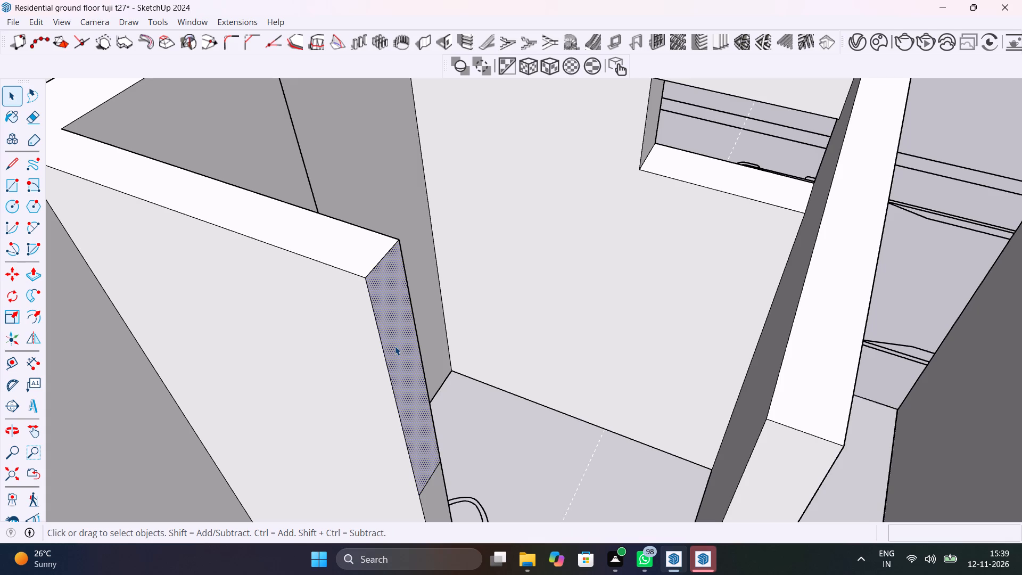
{"action": "key", "text": "p"}
{"action": "left_click_drag", "start_coordinate": [395, 347], "coordinate": [402, 356]}
{"action": "scroll", "coordinate": [538, 418], "scroll_direction": "down", "scroll_amount": 5}
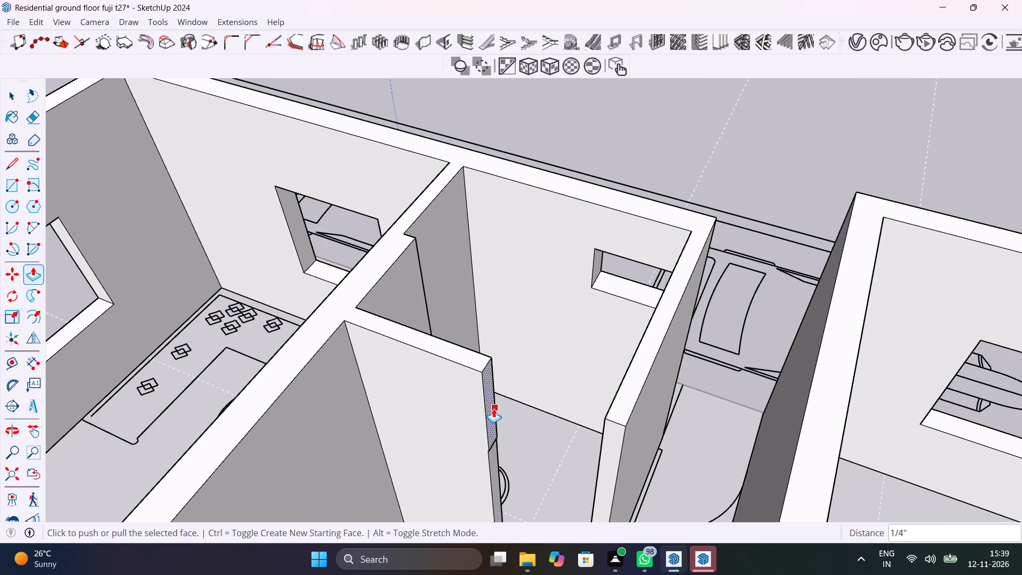
{"action": "left_click", "coordinate": [494, 408]}
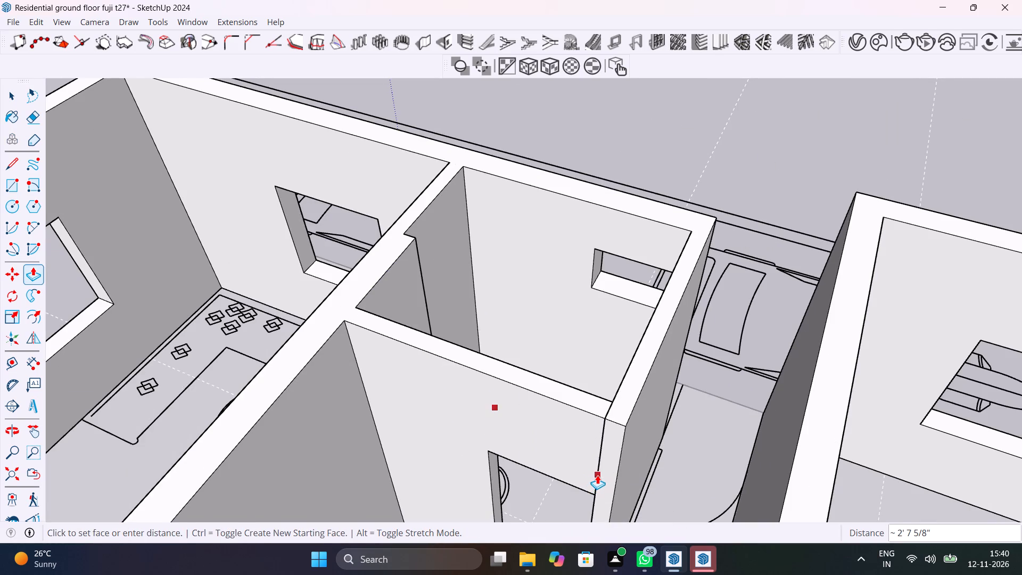
{"action": "left_click", "coordinate": [597, 475]}
Erase the seam edges where the wall portion above the bathroom door meets the adjoining wall.
{"action": "scroll", "coordinate": [599, 455], "scroll_direction": "up", "scroll_amount": 6}
{"action": "key", "text": "e"}
{"action": "left_click_drag", "start_coordinate": [599, 455], "coordinate": [612, 465]}
Measure the bathroom door opening's width at floor level with the Dimension tool, without placing a dimension.
{"action": "scroll", "coordinate": [609, 428], "scroll_direction": "down", "scroll_amount": 11}
{"action": "middle_click_drag", "start_coordinate": [607, 435], "coordinate": [678, 315], "text": "shift"}
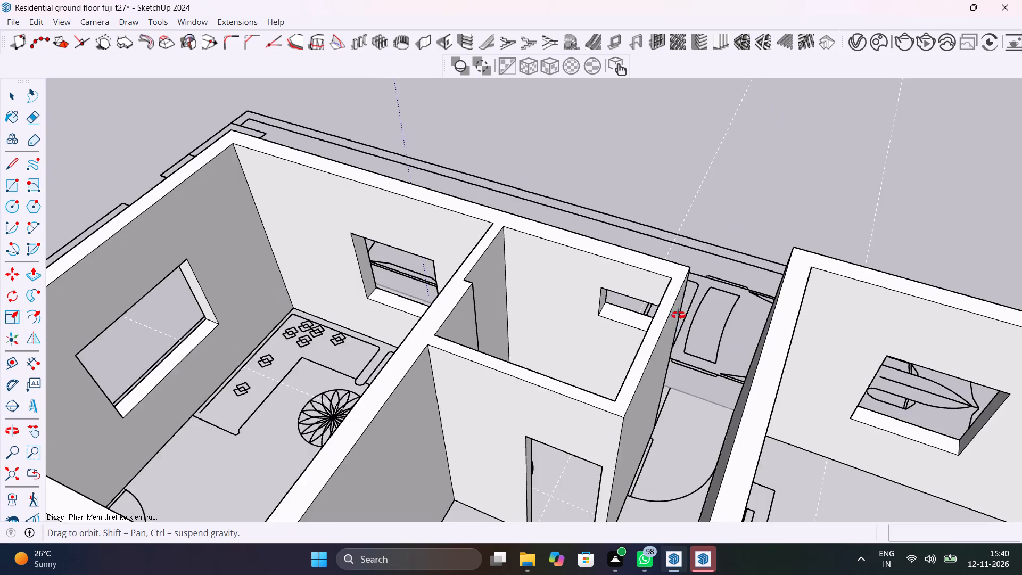
{"action": "middle_click_drag", "start_coordinate": [678, 315], "coordinate": [612, 335], "text": "shift"}
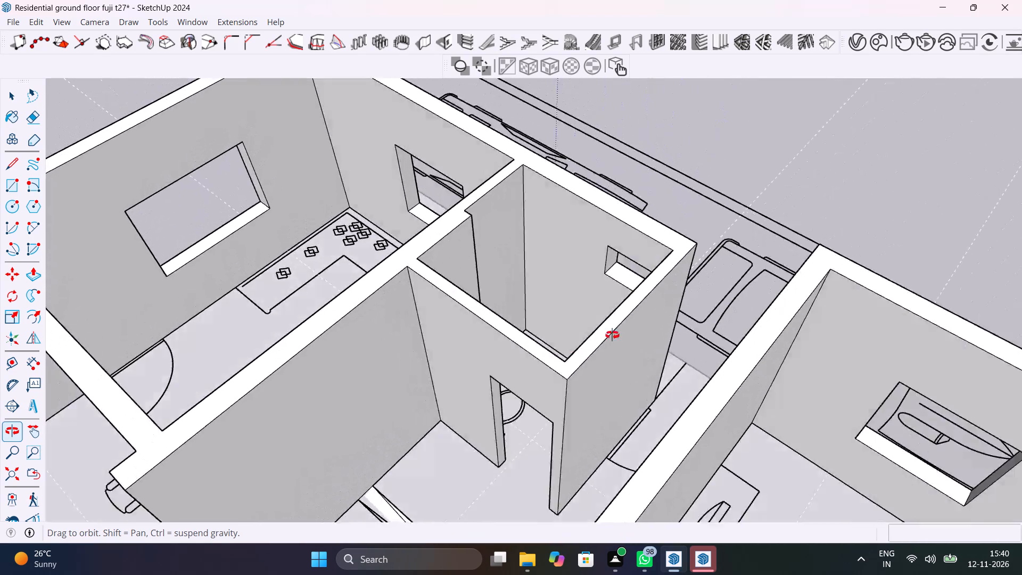
{"action": "middle_click_drag", "start_coordinate": [612, 335], "coordinate": [694, 272], "text": "shift"}
{"action": "scroll", "coordinate": [614, 417], "scroll_direction": "up", "scroll_amount": 5}
{"action": "key", "text": "space"}
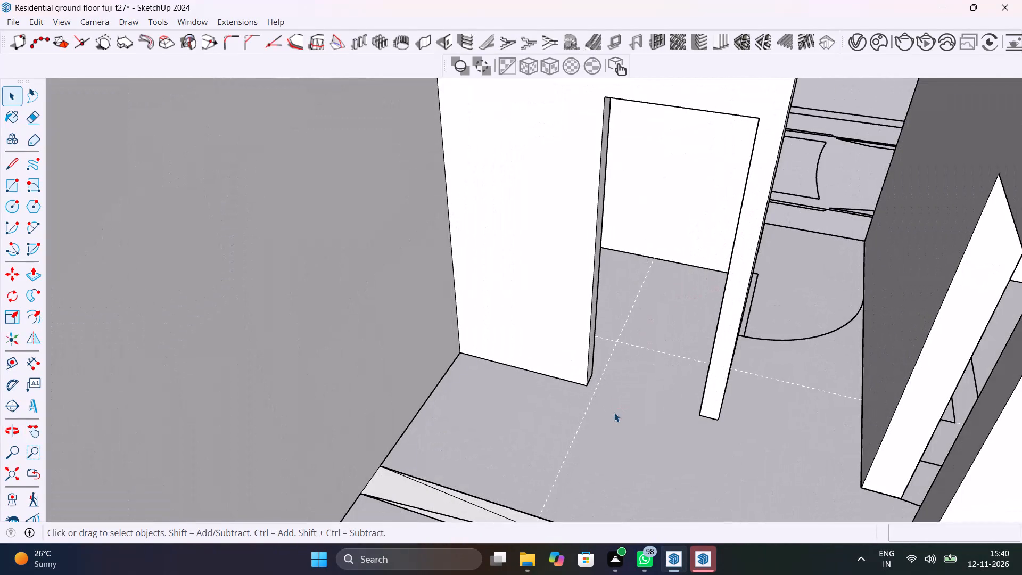
{"action": "left_click", "coordinate": [39, 367]}
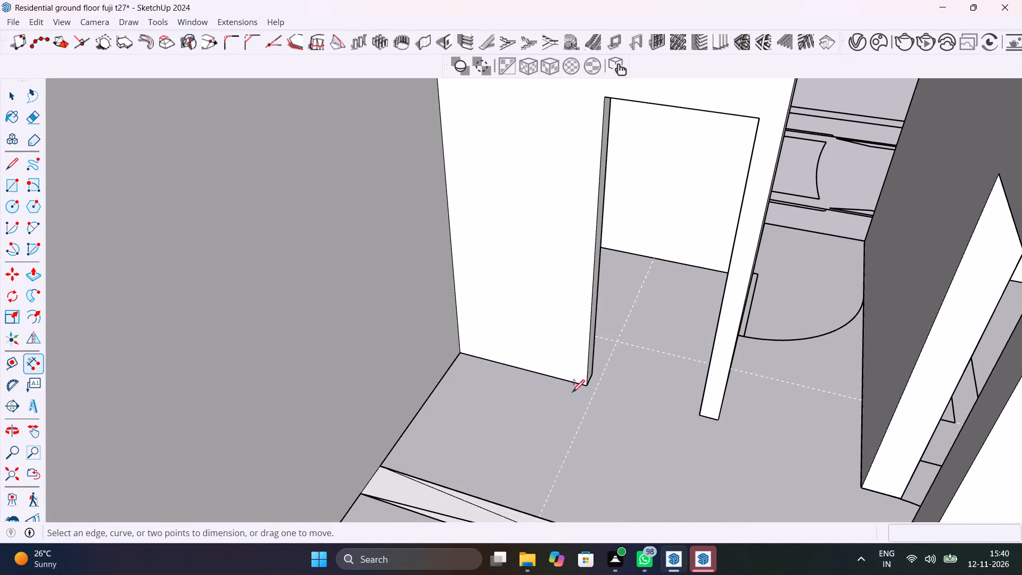
{"action": "left_click", "coordinate": [587, 384]}
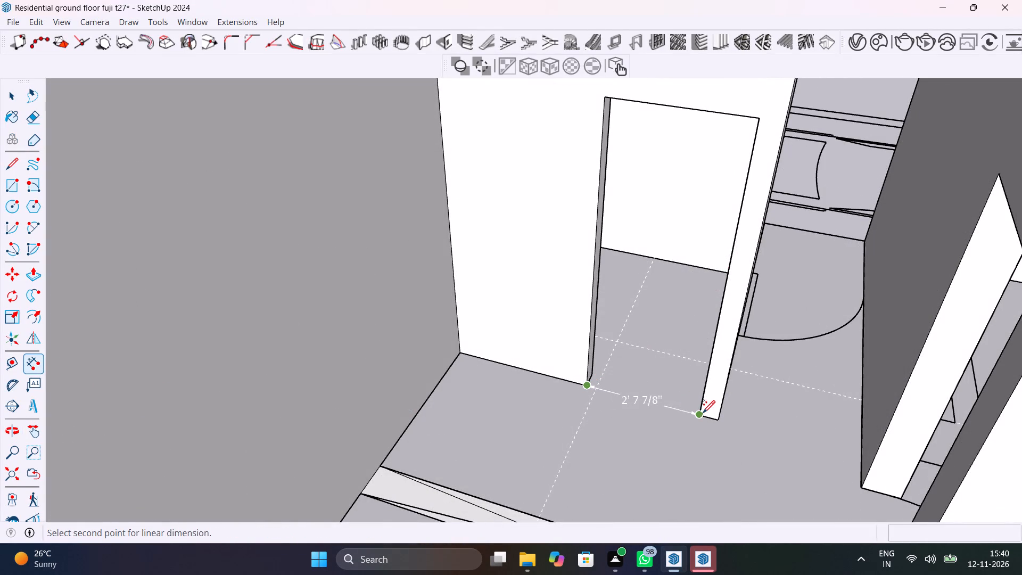
{"action": "scroll", "coordinate": [701, 412], "scroll_direction": "up", "scroll_amount": 3}
{"action": "middle_click_drag", "start_coordinate": [701, 413], "coordinate": [753, 372]}
{"action": "scroll", "coordinate": [721, 396], "scroll_direction": "up", "scroll_amount": 3}
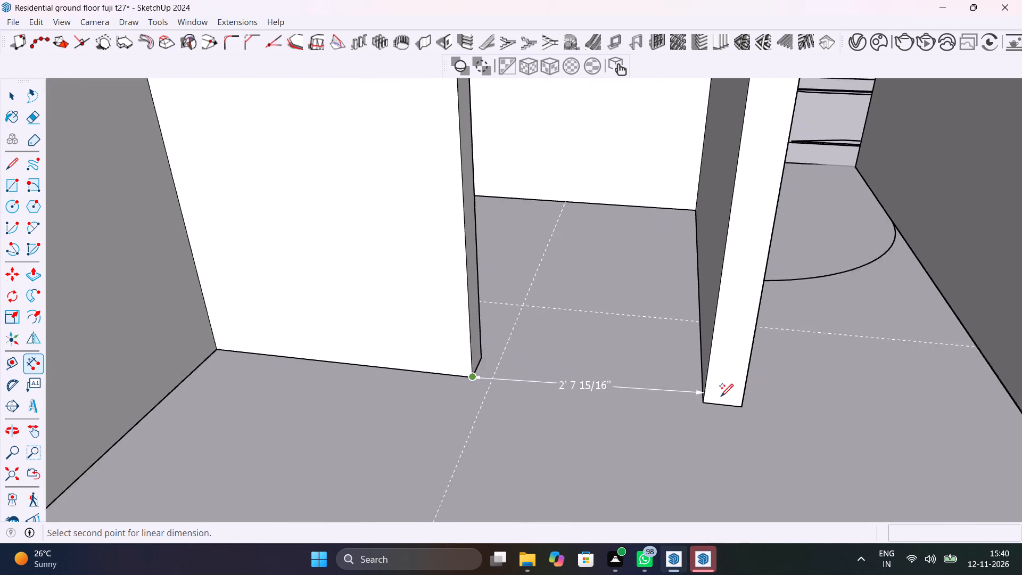
{"action": "scroll", "coordinate": [721, 396], "scroll_direction": "up", "scroll_amount": 3}
{"action": "key", "text": "Escape"}
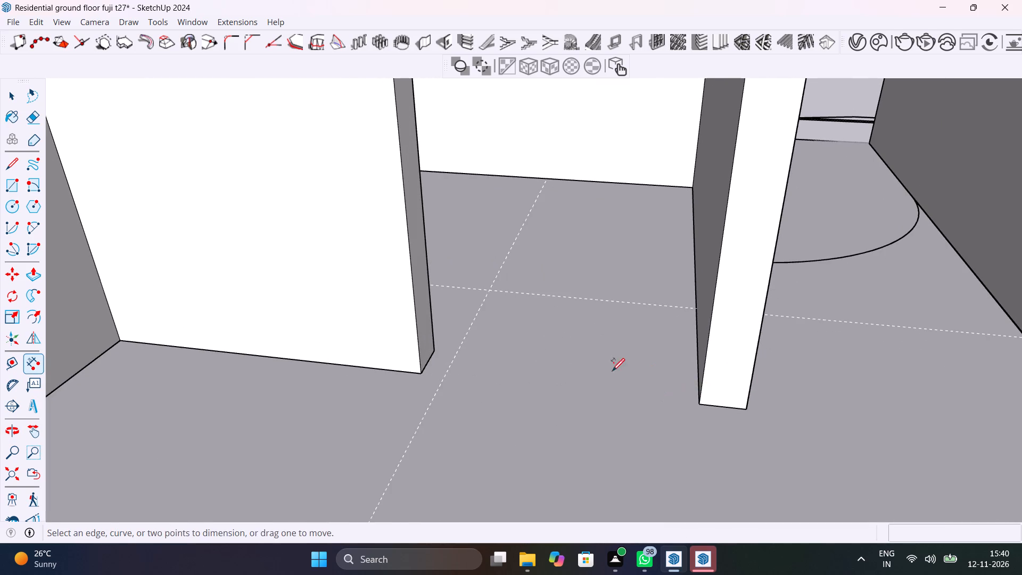
{"action": "scroll", "coordinate": [571, 370], "scroll_direction": "down", "scroll_amount": 9}
{"action": "key", "text": "space"}
Save the model.
{"action": "middle_click_drag", "start_coordinate": [562, 373], "coordinate": [551, 498]}
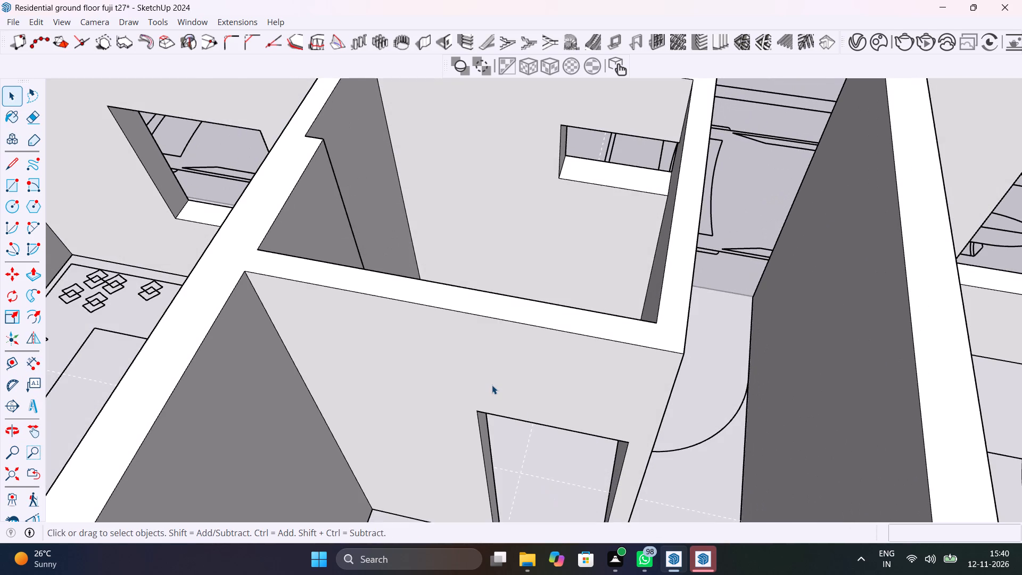
{"action": "key", "text": "ctrl+s"}
Apply Weld Edges to the short bottom edge of the wall end at the bathroom door opening.
{"action": "middle_click_drag", "start_coordinate": [490, 450], "coordinate": [472, 240], "text": "shift"}
{"action": "scroll", "coordinate": [477, 350], "scroll_direction": "up", "scroll_amount": 5}
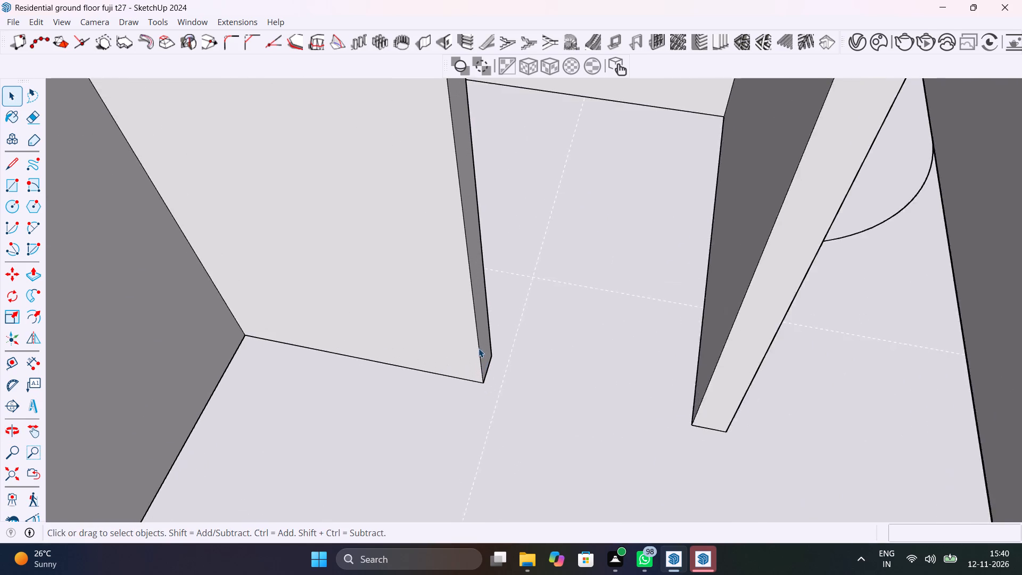
{"action": "scroll", "coordinate": [479, 348], "scroll_direction": "up", "scroll_amount": 6}
{"action": "left_click", "coordinate": [489, 367]}
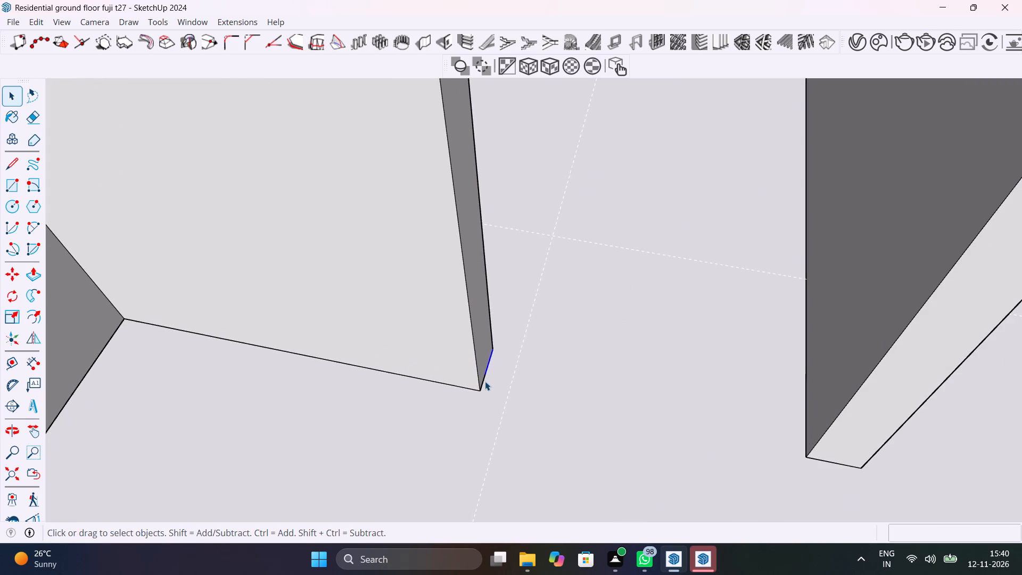
{"action": "left_click", "coordinate": [485, 382], "text": "shift"}
{"action": "right_click", "coordinate": [485, 382], "text": "shift"}
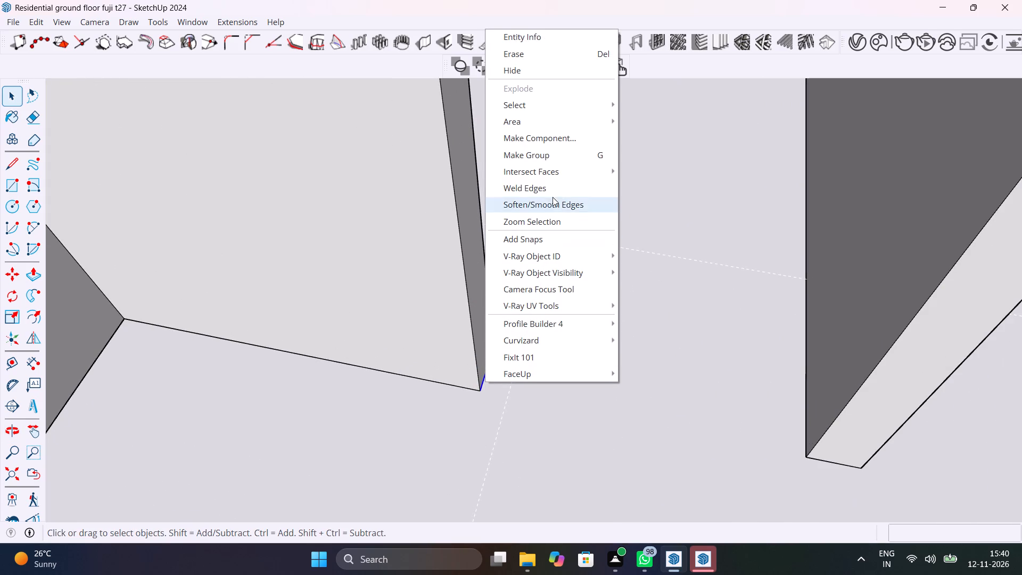
{"action": "left_click", "coordinate": [549, 179], "text": "shift"}
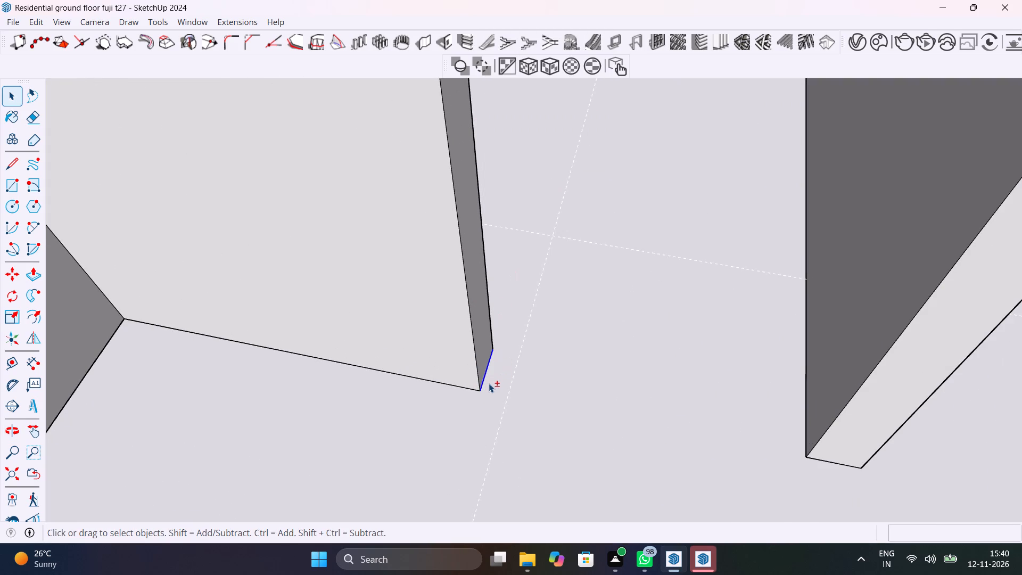
{"action": "right_click", "coordinate": [488, 377], "text": "shift"}
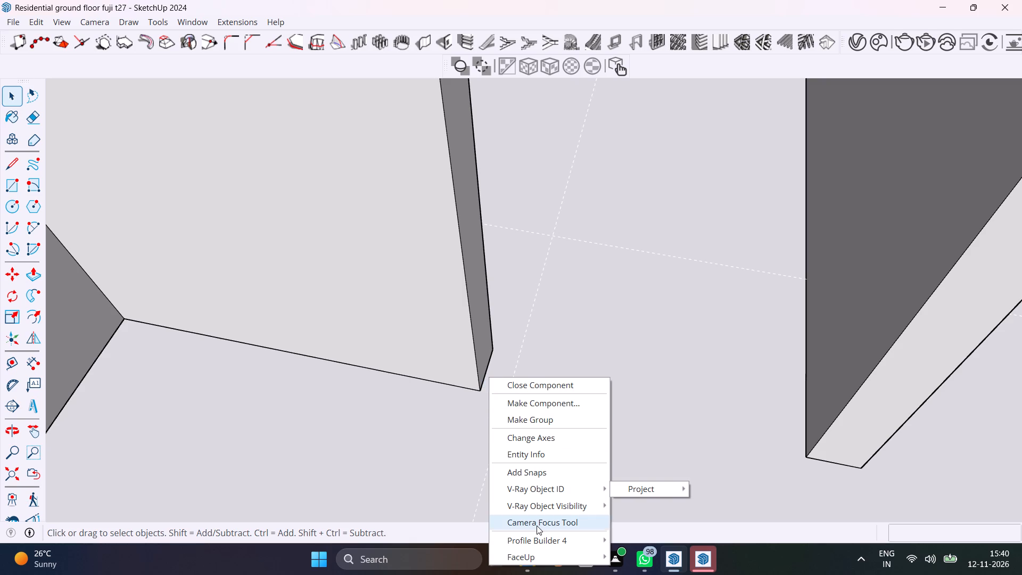
{"action": "left_click", "coordinate": [495, 360], "text": "shift"}
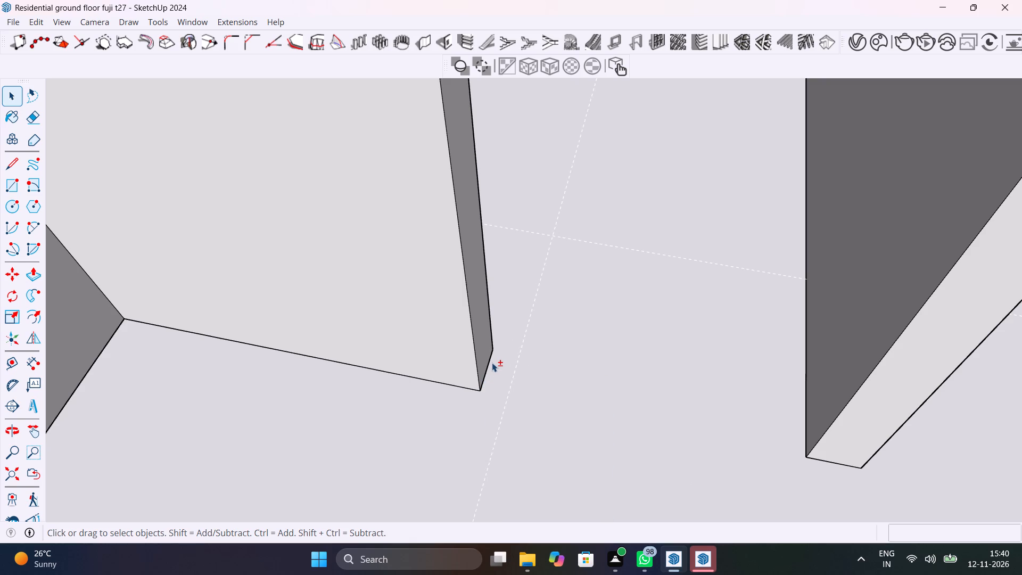
{"action": "left_click", "coordinate": [492, 363], "text": "shift"}
{"action": "left_click", "coordinate": [484, 381], "text": "shift"}
{"action": "right_click", "coordinate": [484, 381], "text": "shift"}
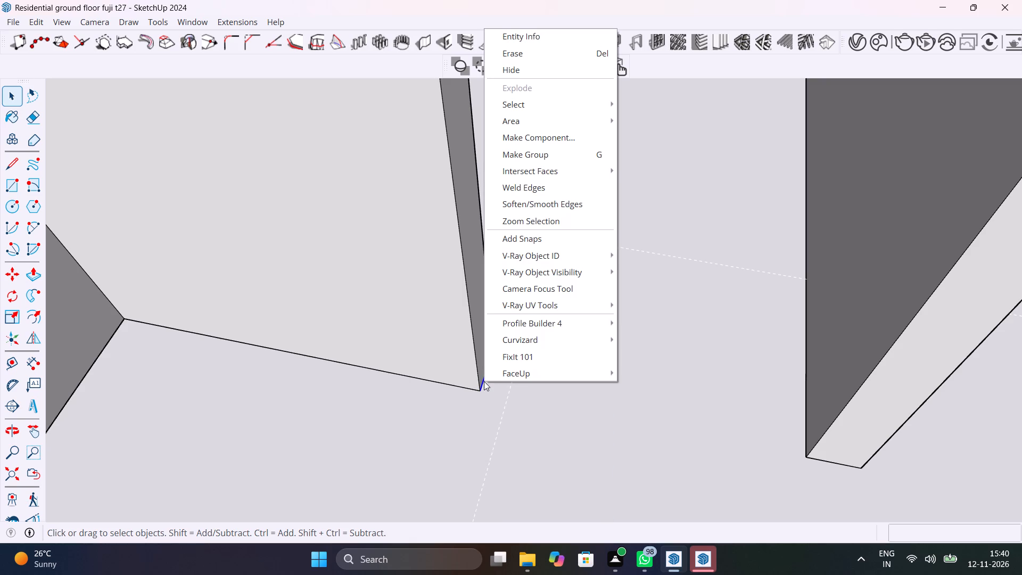
{"action": "left_click", "coordinate": [541, 192], "text": "shift"}
Examine the ground floor from several sides, checking the bathroom, bedroom, kitchen and living room walls and their openings.
{"action": "scroll", "coordinate": [531, 385], "scroll_direction": "down", "scroll_amount": 6}
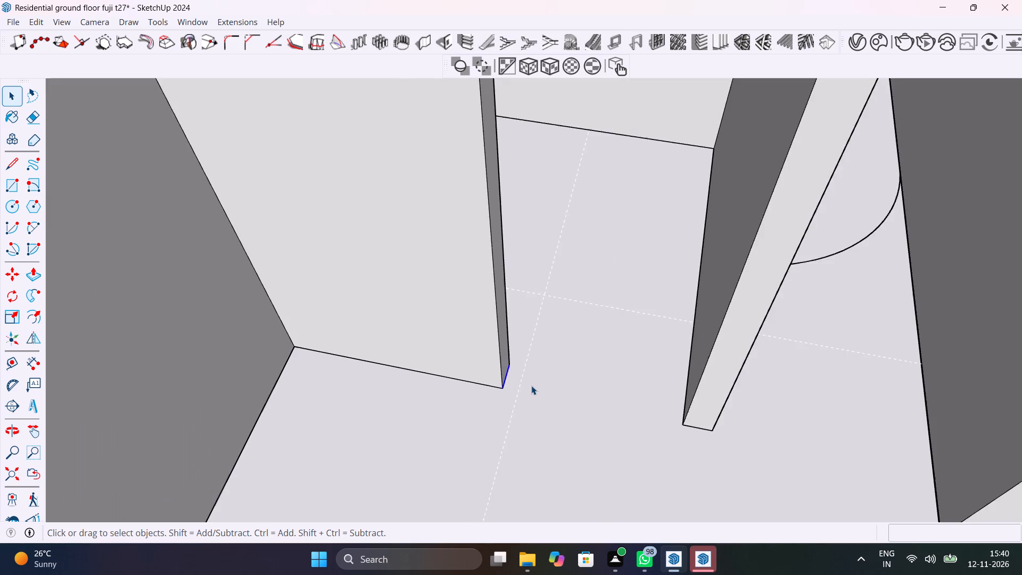
{"action": "scroll", "coordinate": [531, 384], "scroll_direction": "down", "scroll_amount": 20}
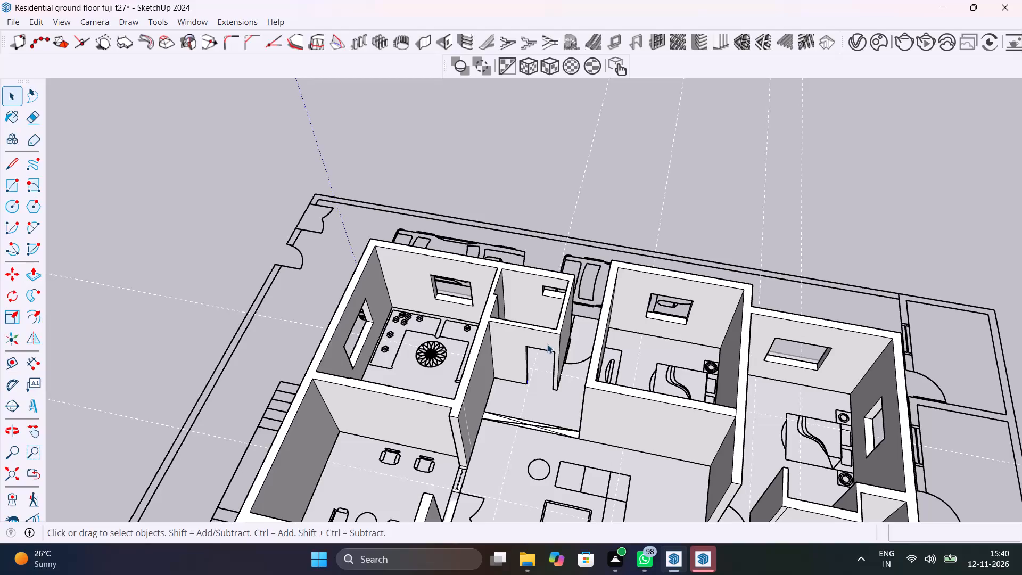
{"action": "middle_click_drag", "start_coordinate": [548, 340], "coordinate": [105, 422], "text": "shift"}
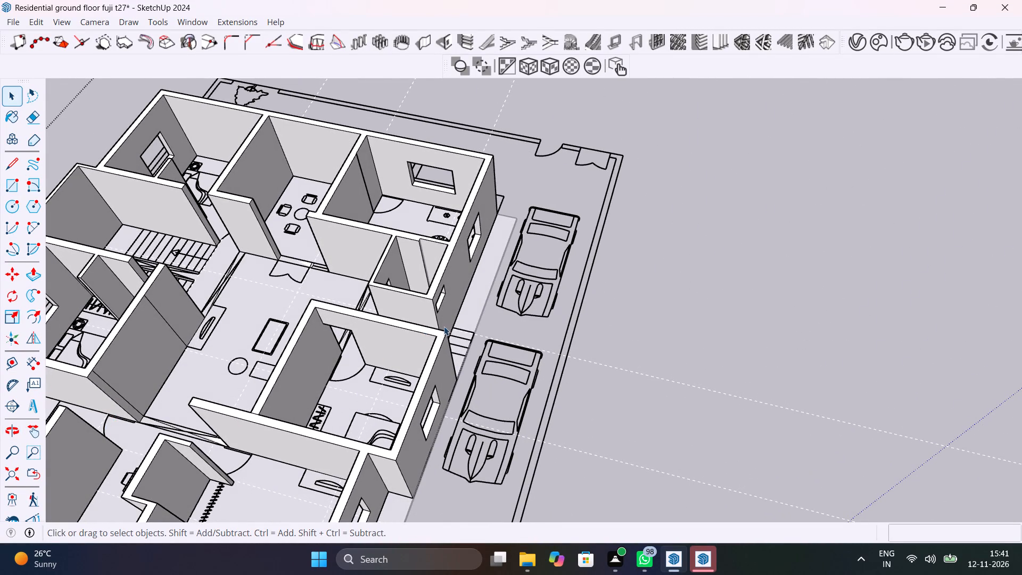
{"action": "scroll", "coordinate": [444, 326], "scroll_direction": "up", "scroll_amount": 5}
{"action": "middle_click_drag", "start_coordinate": [461, 348], "coordinate": [289, 392]}
{"action": "scroll", "coordinate": [464, 349], "scroll_direction": "up", "scroll_amount": 1}
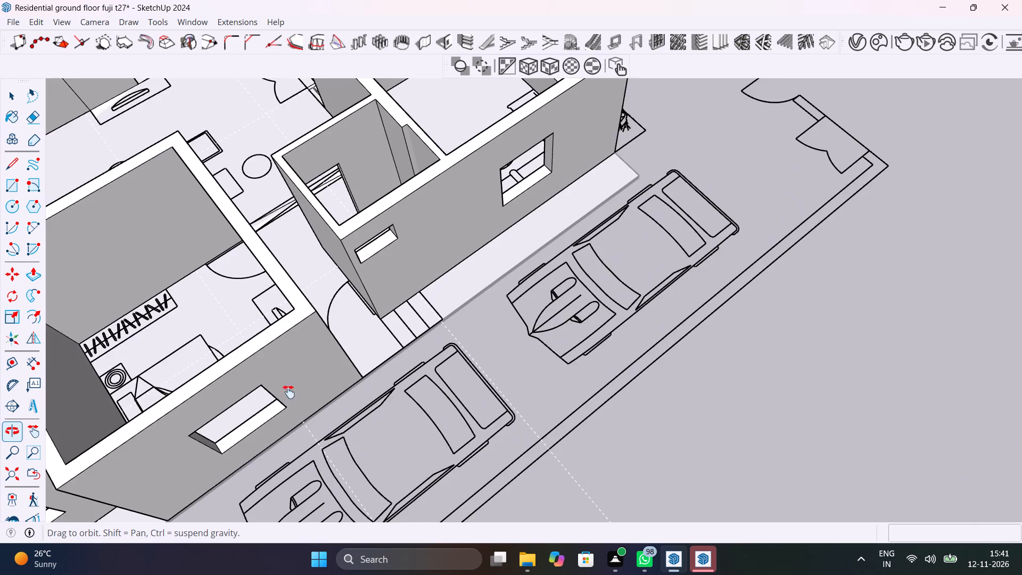
{"action": "middle_click_drag", "start_coordinate": [289, 392], "coordinate": [138, 536]}
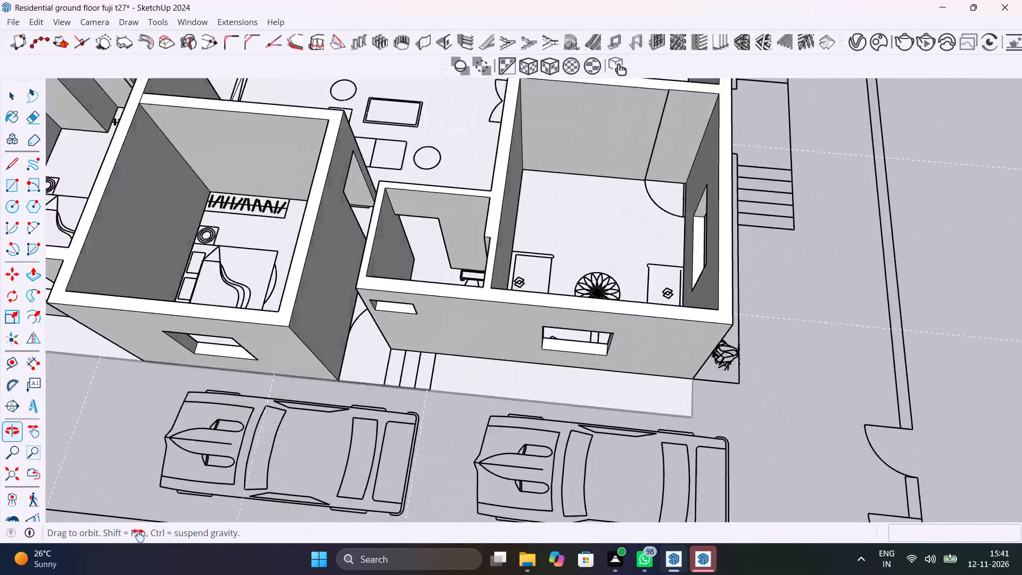
{"action": "middle_click_drag", "start_coordinate": [138, 536], "coordinate": [84, 538]}
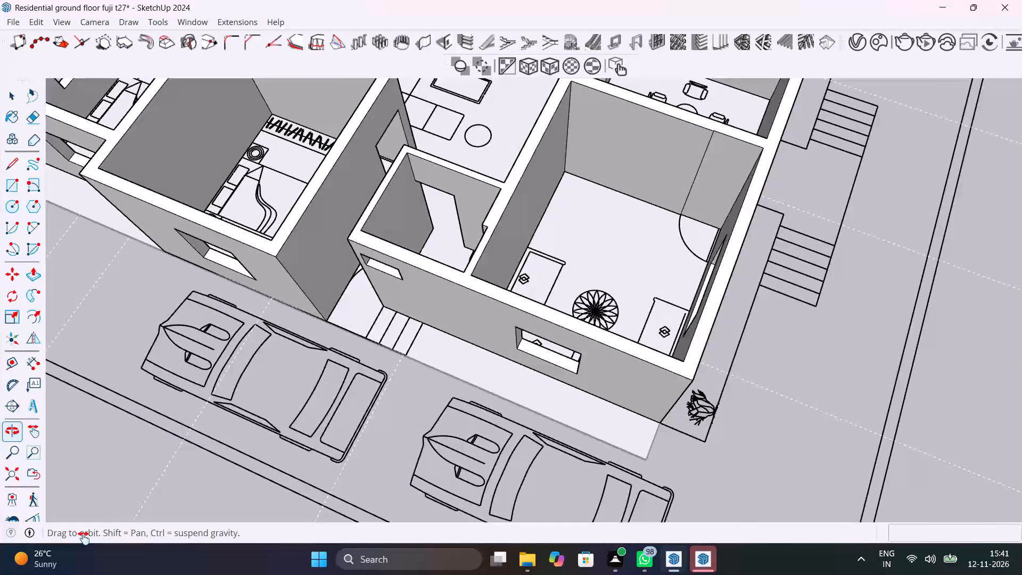
{"action": "middle_click_drag", "start_coordinate": [84, 538], "coordinate": [570, 529]}
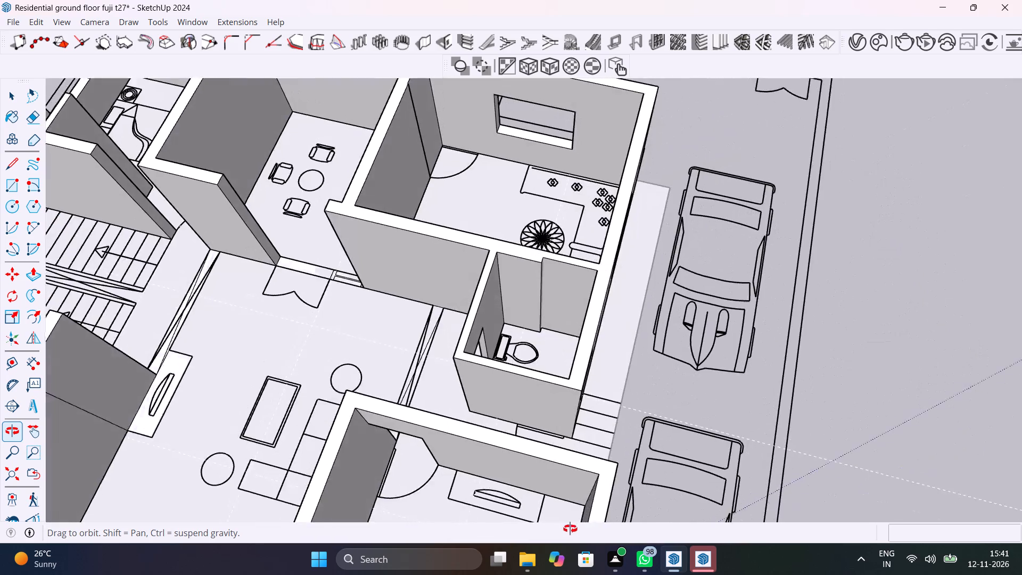
{"action": "middle_click_drag", "start_coordinate": [570, 529], "coordinate": [316, 531]}
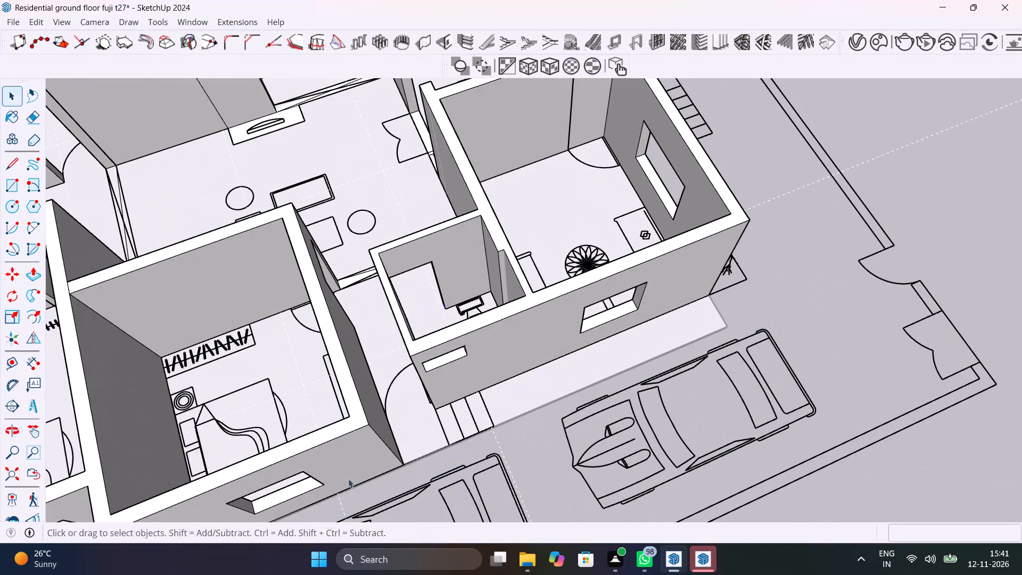
Try to measure the passage width from the bathroom wall's outer corner across to the bedroom wall with the Dimension tool.
{"action": "scroll", "coordinate": [369, 451], "scroll_direction": "up", "scroll_amount": 13}
{"action": "scroll", "coordinate": [492, 381], "scroll_direction": "up", "scroll_amount": 13}
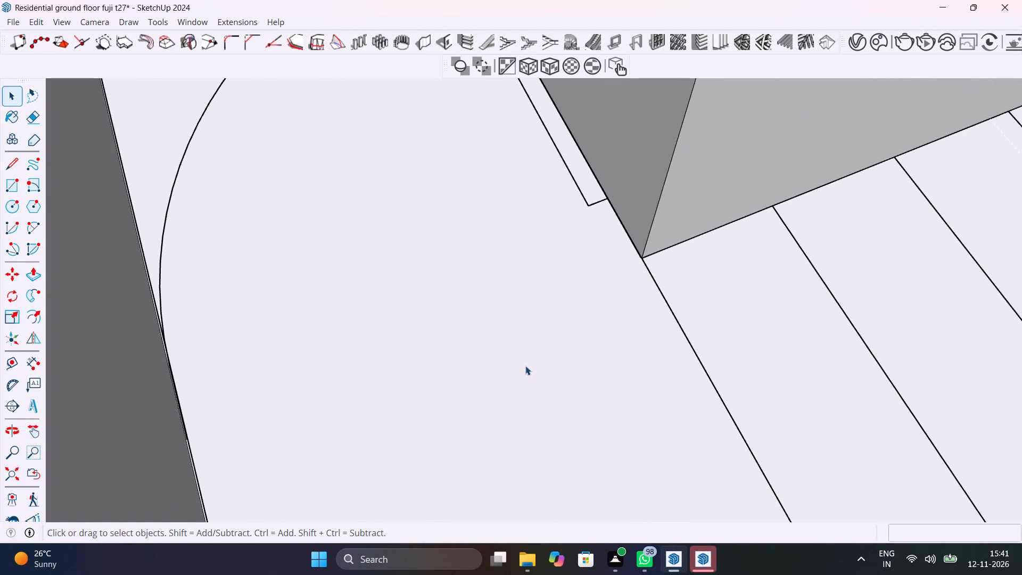
{"action": "left_click", "coordinate": [635, 245]}
{"action": "scroll", "coordinate": [635, 244], "scroll_direction": "down", "scroll_amount": 7}
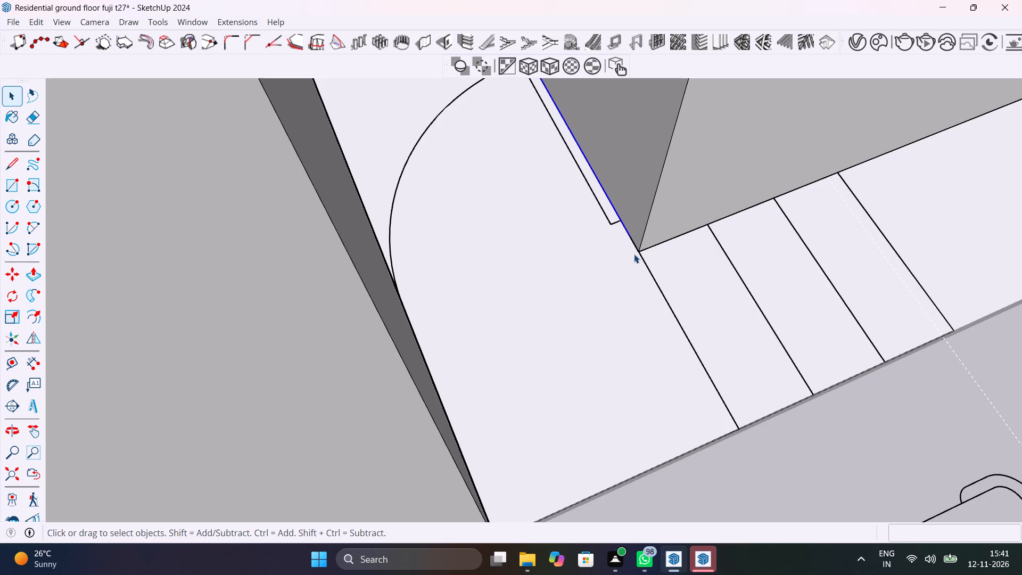
{"action": "scroll", "coordinate": [627, 275], "scroll_direction": "down", "scroll_amount": 5}
{"action": "middle_click_drag", "start_coordinate": [625, 279], "coordinate": [583, 445]}
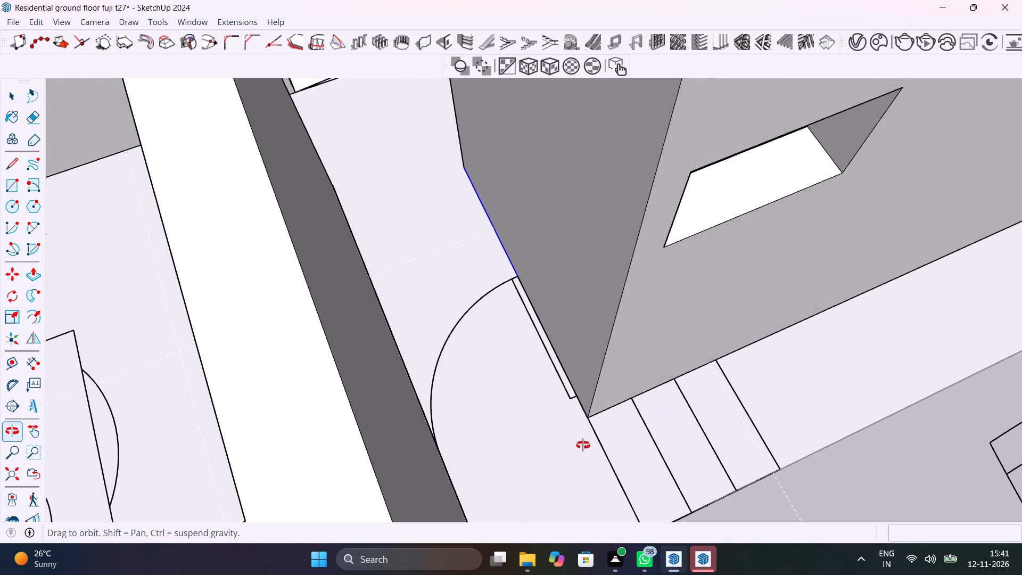
{"action": "middle_click_drag", "start_coordinate": [583, 445], "coordinate": [594, 465]}
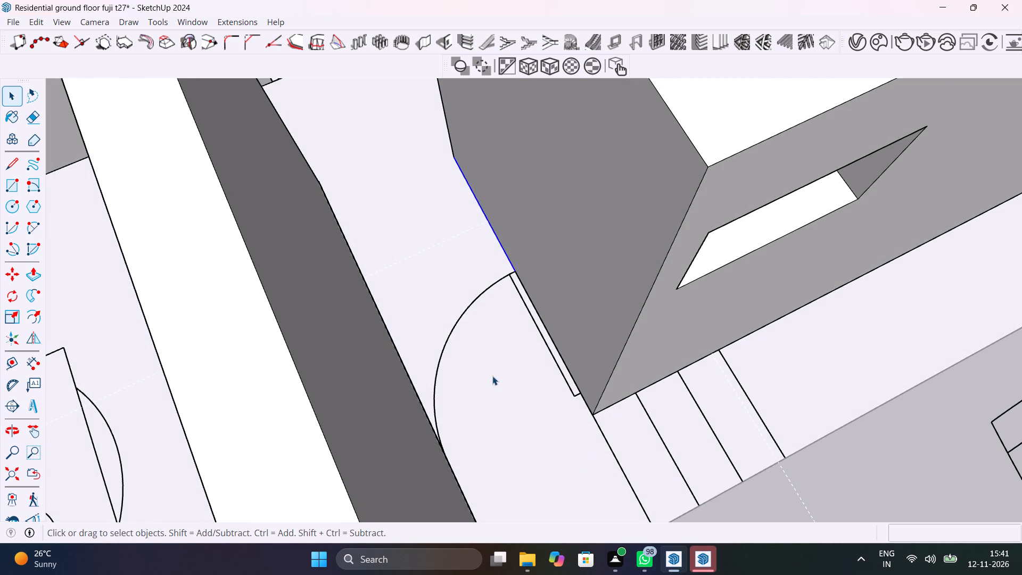
{"action": "scroll", "coordinate": [492, 376], "scroll_direction": "down", "scroll_amount": 7}
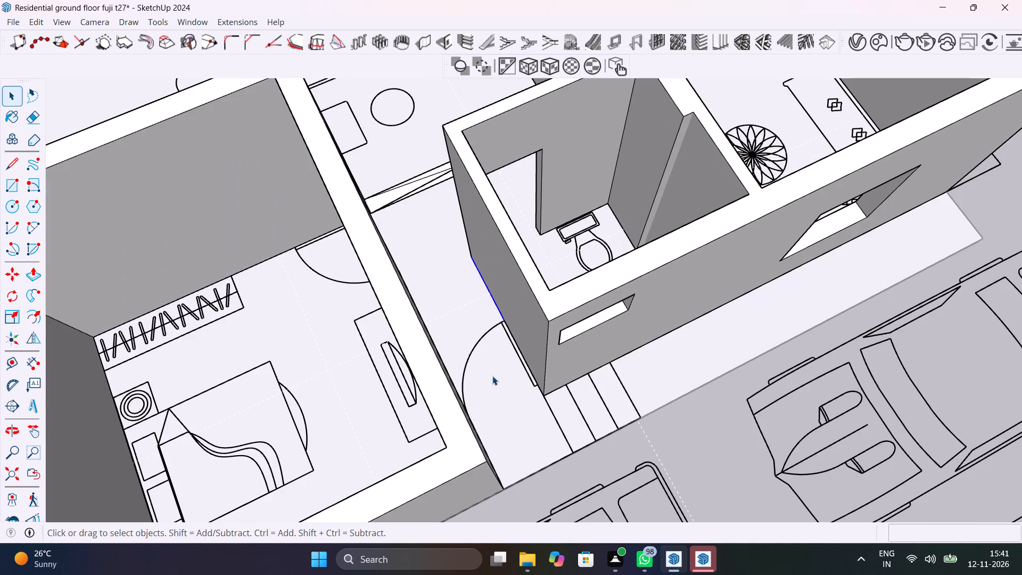
{"action": "scroll", "coordinate": [510, 386], "scroll_direction": "up", "scroll_amount": 6}
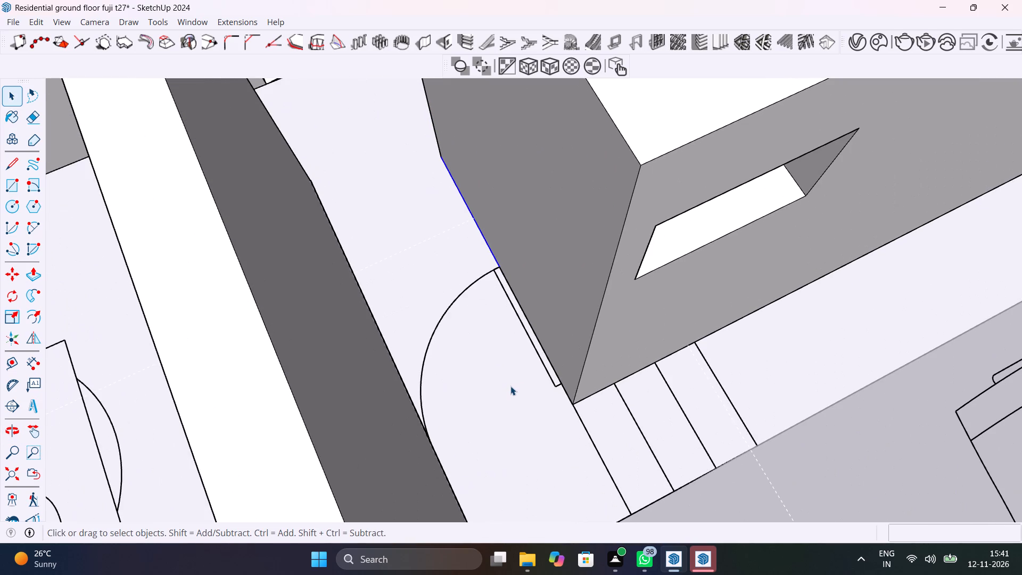
{"action": "middle_click_drag", "start_coordinate": [525, 418], "coordinate": [448, 343]}
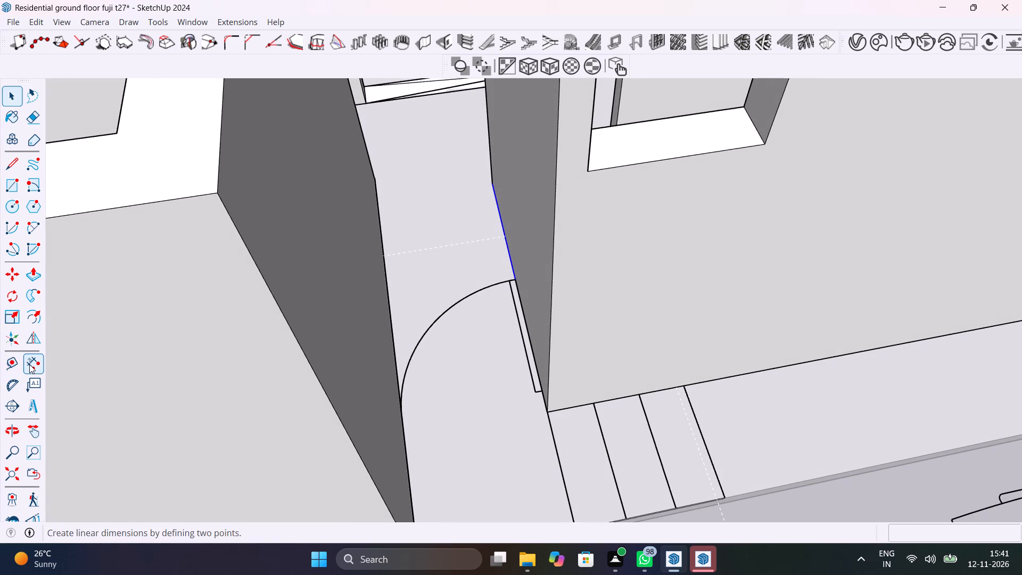
{"action": "left_click", "coordinate": [30, 364]}
{"action": "left_click", "coordinate": [548, 412]}
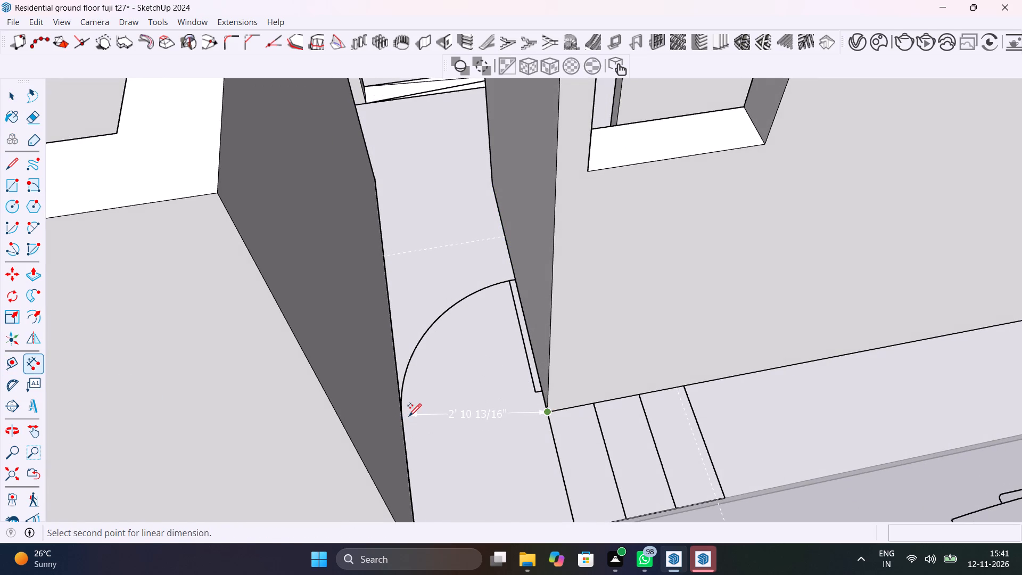
{"action": "scroll", "coordinate": [404, 423], "scroll_direction": "up", "scroll_amount": 6}
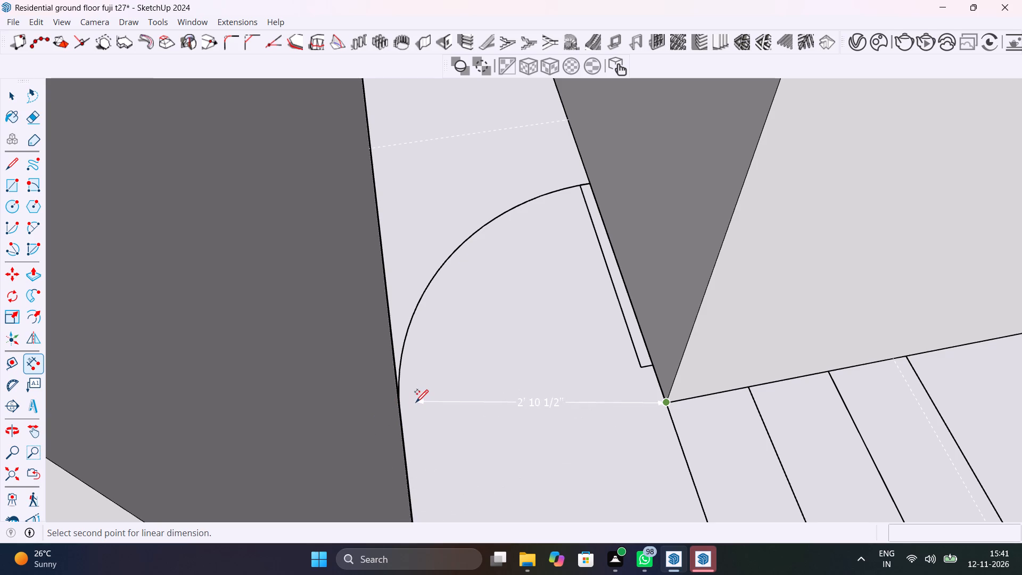
{"action": "scroll", "coordinate": [416, 401], "scroll_direction": "down", "scroll_amount": 6}
{"action": "key", "text": "Escape"}
Measure the passage's width along the outer floor edge, from the bedroom wall corner to the first step line, without placing a dimension.
{"action": "scroll", "coordinate": [451, 445], "scroll_direction": "down", "scroll_amount": 7}
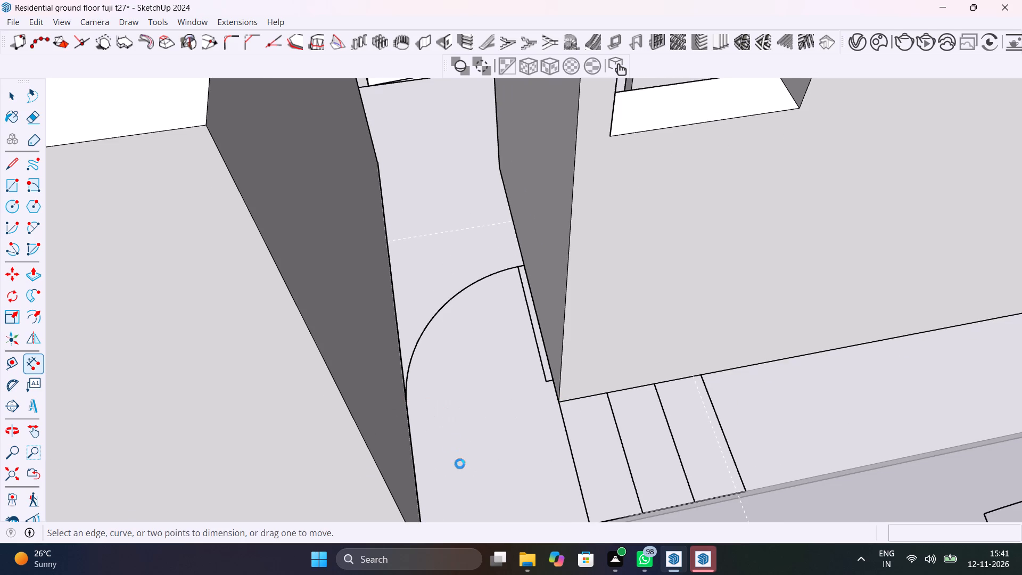
{"action": "middle_click_drag", "start_coordinate": [471, 482], "coordinate": [448, 273], "text": "shift"}
{"action": "scroll", "coordinate": [418, 344], "scroll_direction": "up", "scroll_amount": 3}
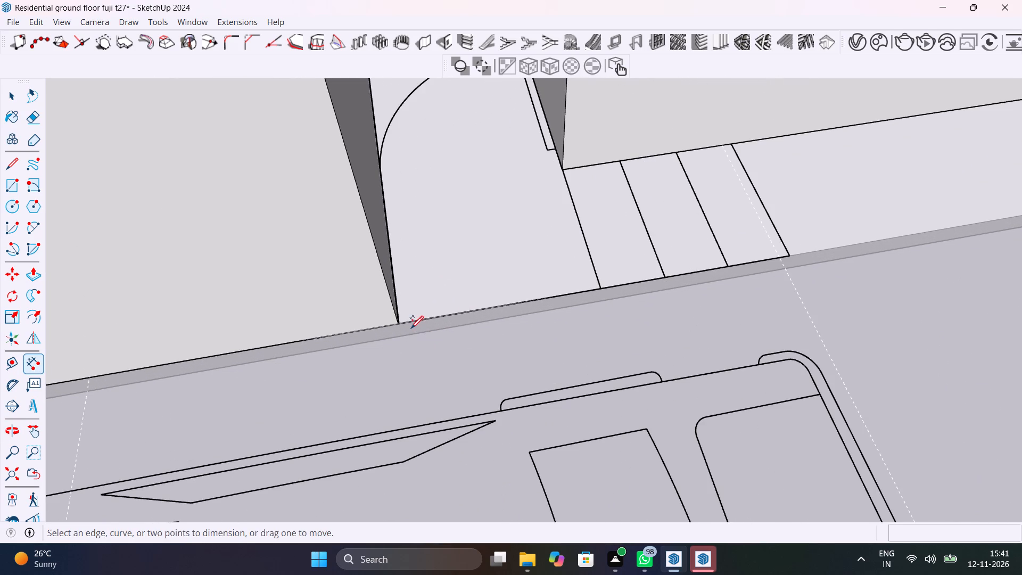
{"action": "left_click", "coordinate": [399, 321]}
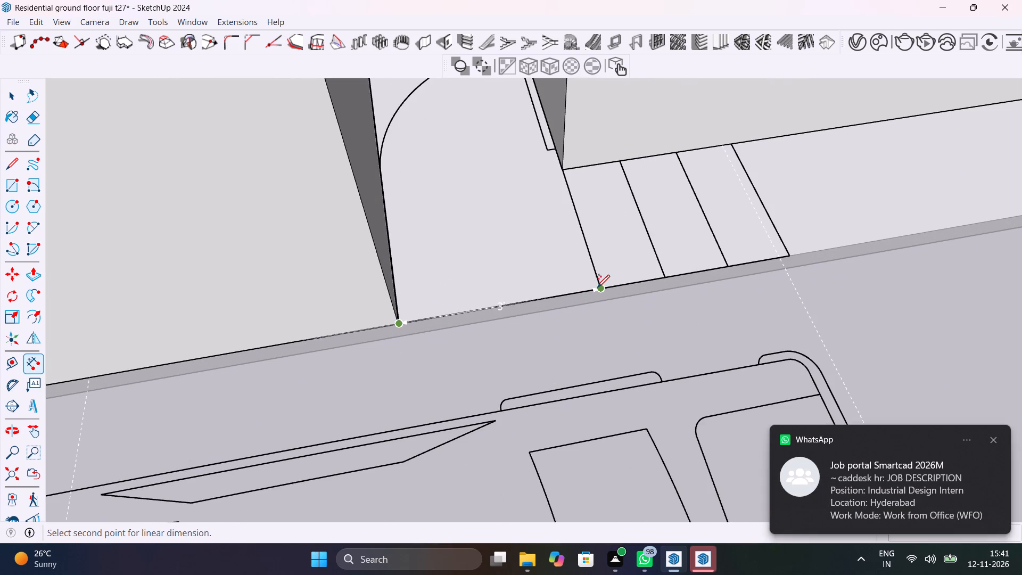
{"action": "left_click", "coordinate": [598, 286]}
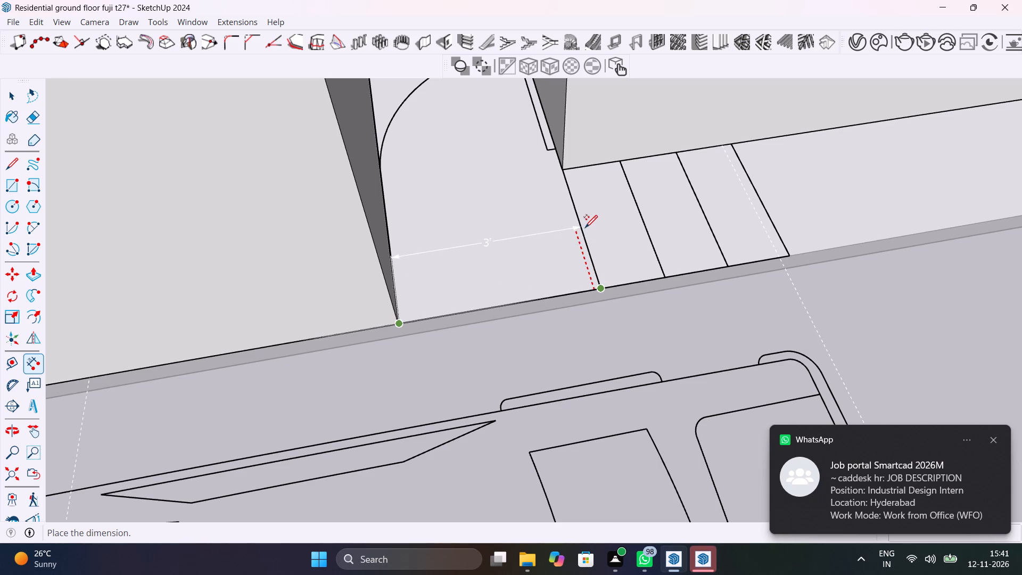
{"action": "key", "text": "Escape"}
{"action": "key", "text": "space"}
Delete the 2D door symbol in the passage beside the bathroom wall's outer corner.
{"action": "scroll", "coordinate": [567, 203], "scroll_direction": "up", "scroll_amount": 1, "text": "shift"}
{"action": "middle_click_drag", "start_coordinate": [567, 202], "coordinate": [568, 202], "text": "shift"}
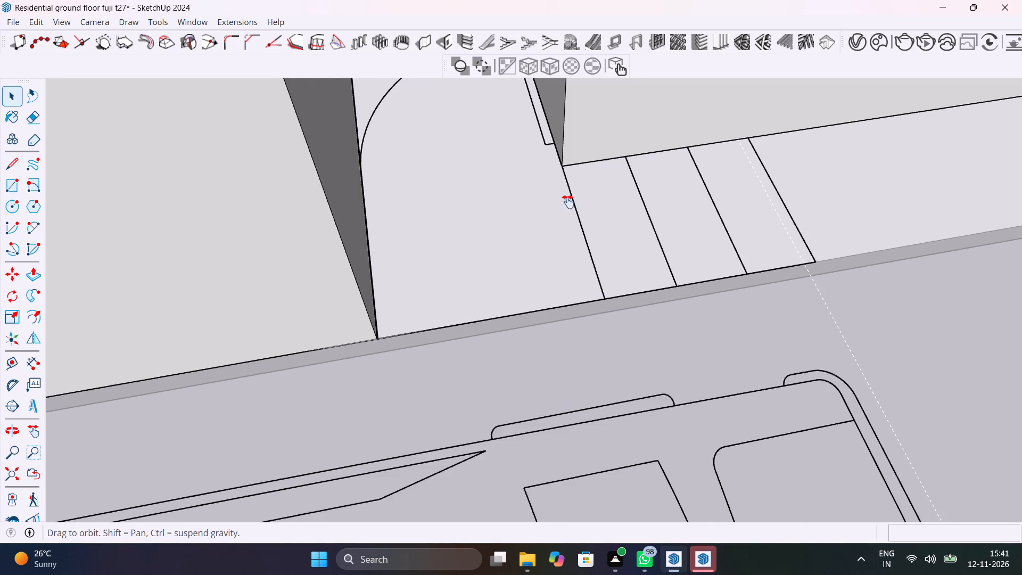
{"action": "middle_click_drag", "start_coordinate": [568, 202], "coordinate": [629, 308], "text": "shift"}
{"action": "scroll", "coordinate": [614, 247], "scroll_direction": "up", "scroll_amount": 13}
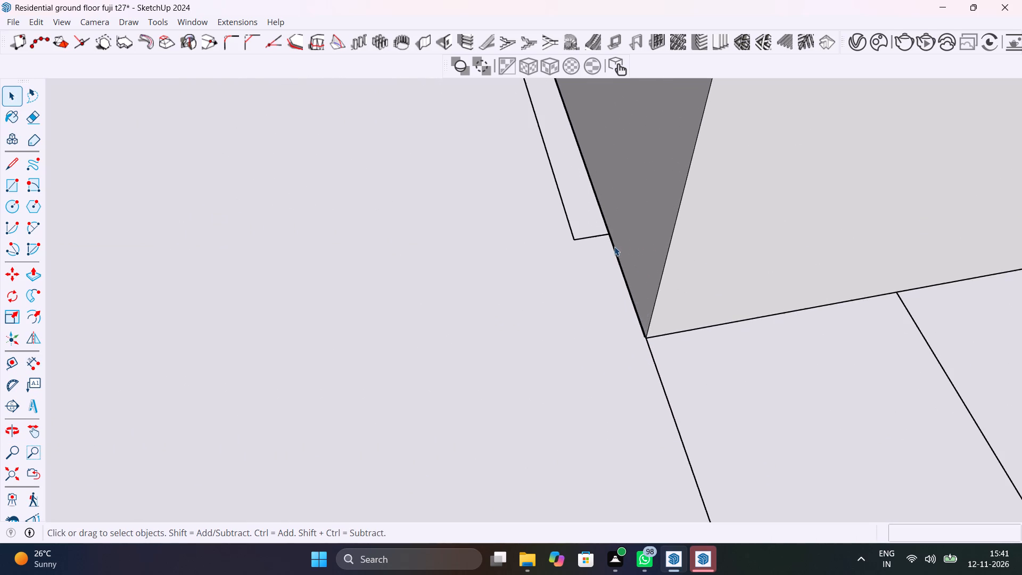
{"action": "scroll", "coordinate": [656, 339], "scroll_direction": "up", "scroll_amount": 19}
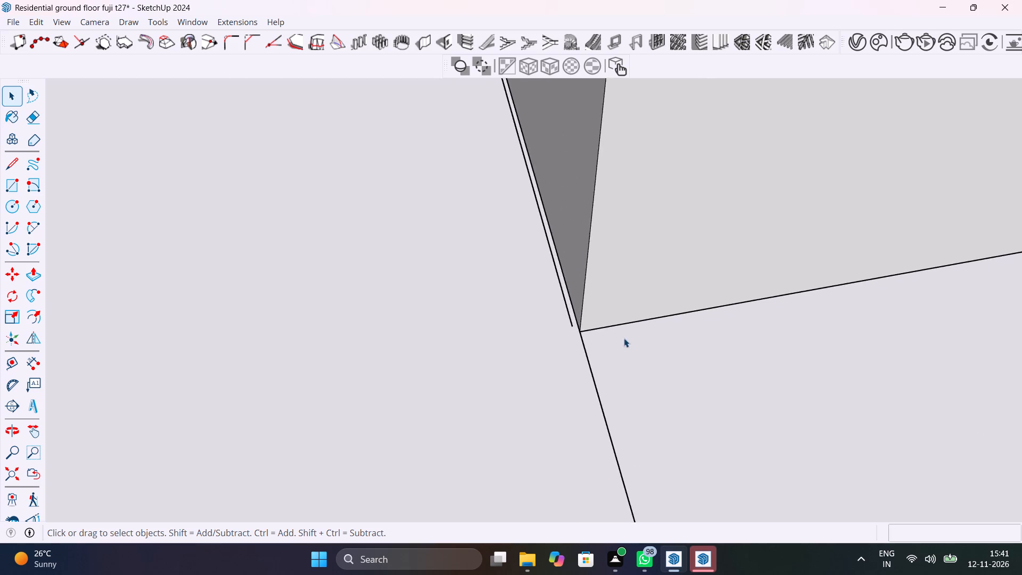
{"action": "middle_click_drag", "start_coordinate": [617, 334], "coordinate": [706, 237]}
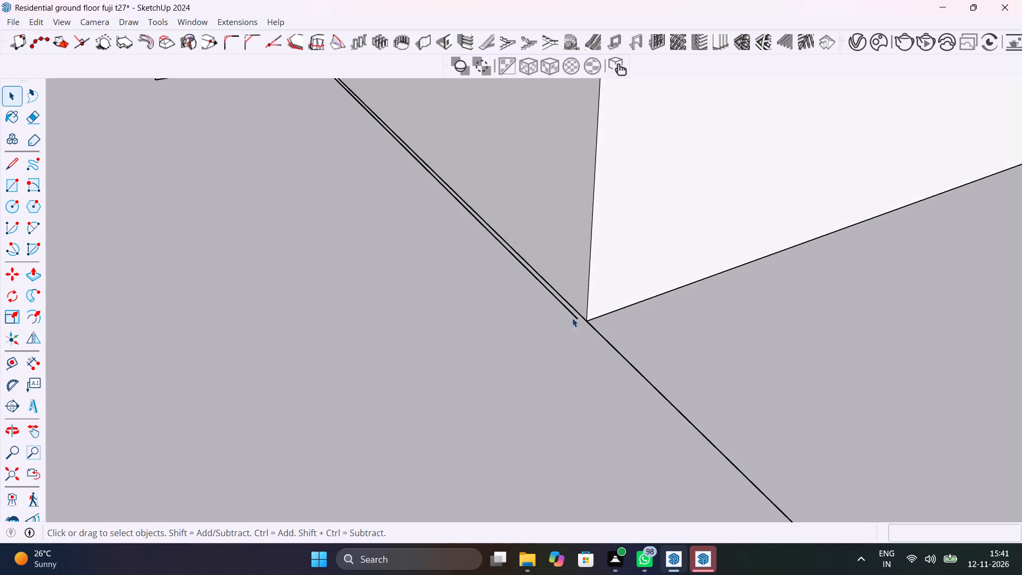
{"action": "left_click", "coordinate": [576, 317]}
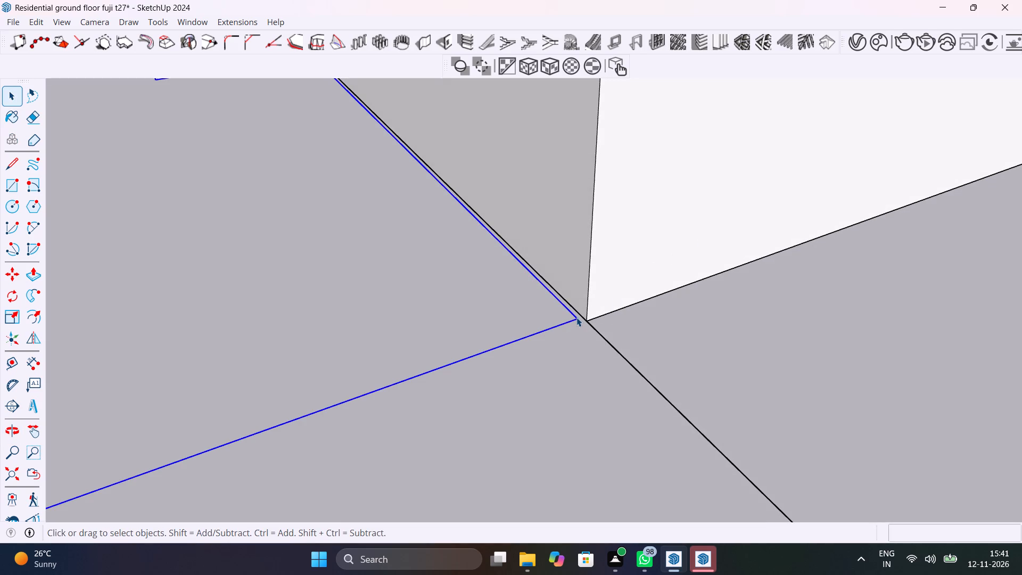
{"action": "key", "text": "Delete"}
Delete the two stray floor edges running alongside the base of the bedroom wall in the passage.
{"action": "scroll", "coordinate": [525, 278], "scroll_direction": "down", "scroll_amount": 14}
{"action": "middle_click_drag", "start_coordinate": [505, 311], "coordinate": [444, 346]}
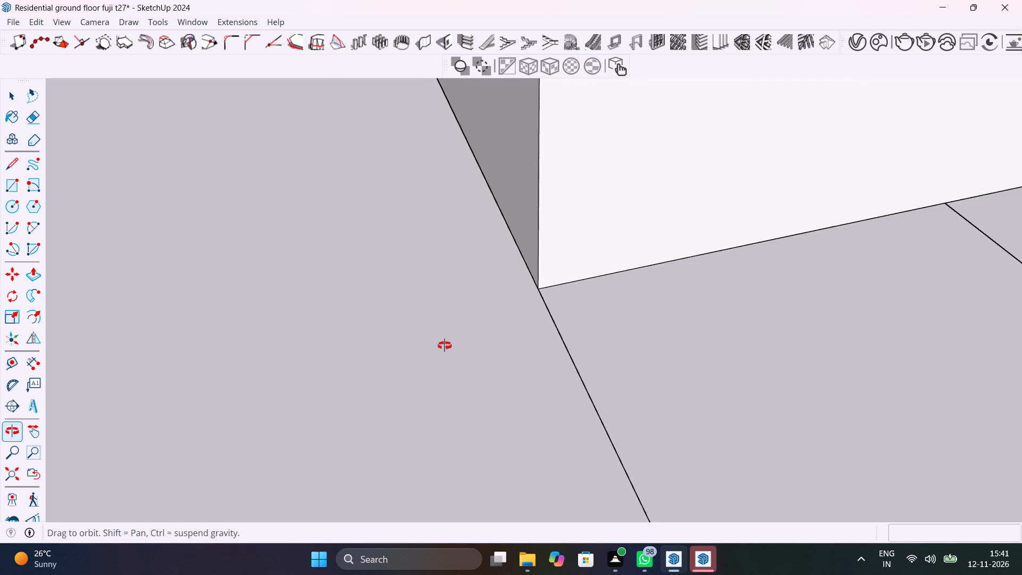
{"action": "middle_click_drag", "start_coordinate": [444, 346], "coordinate": [441, 347]}
{"action": "scroll", "coordinate": [452, 261], "scroll_direction": "down", "scroll_amount": 19}
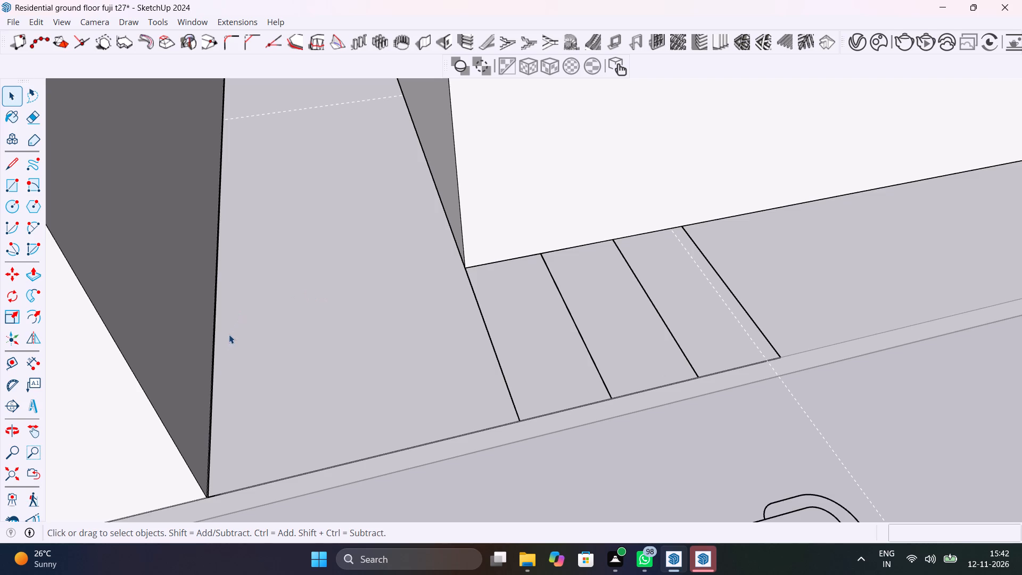
{"action": "middle_click_drag", "start_coordinate": [226, 337], "coordinate": [229, 221], "text": "shift"}
{"action": "scroll", "coordinate": [235, 253], "scroll_direction": "up", "scroll_amount": 11}
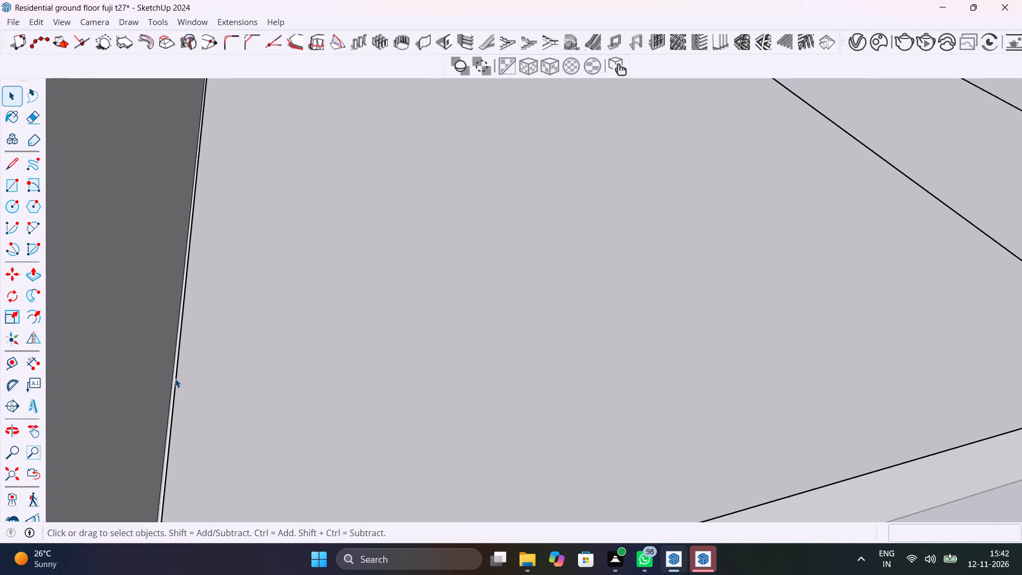
{"action": "left_click", "coordinate": [174, 400]}
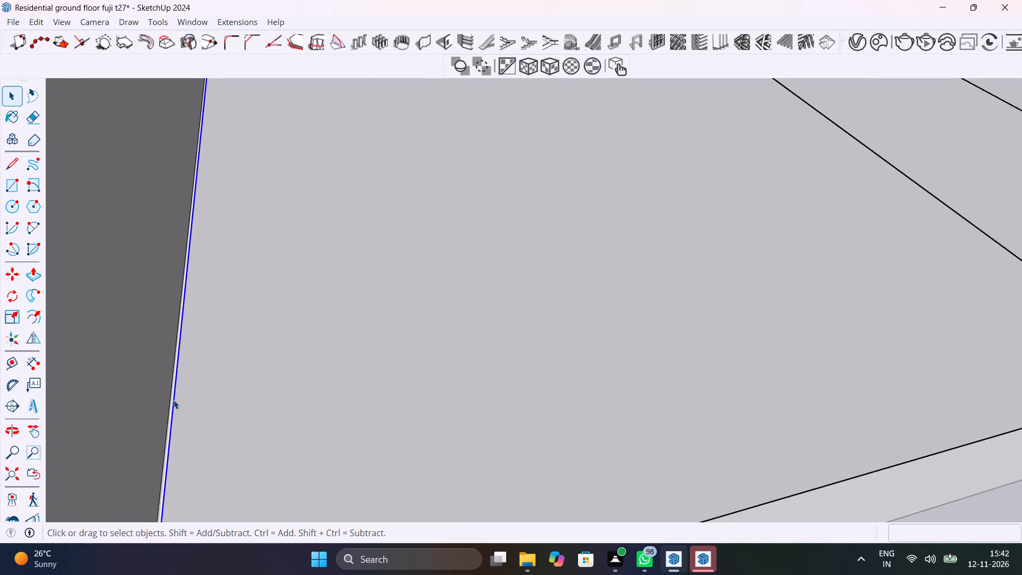
{"action": "key", "text": "Delete"}
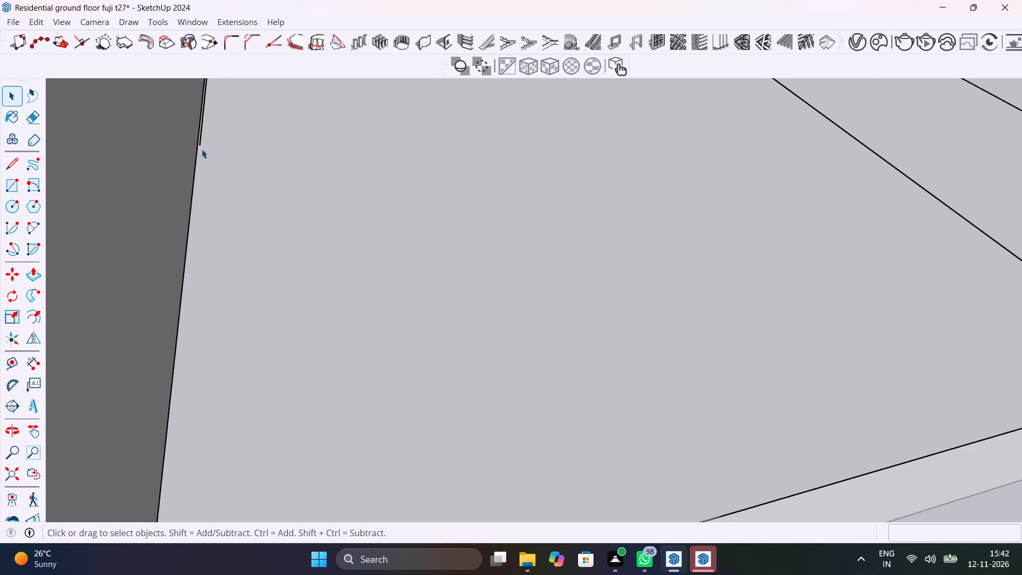
{"action": "left_click", "coordinate": [202, 139]}
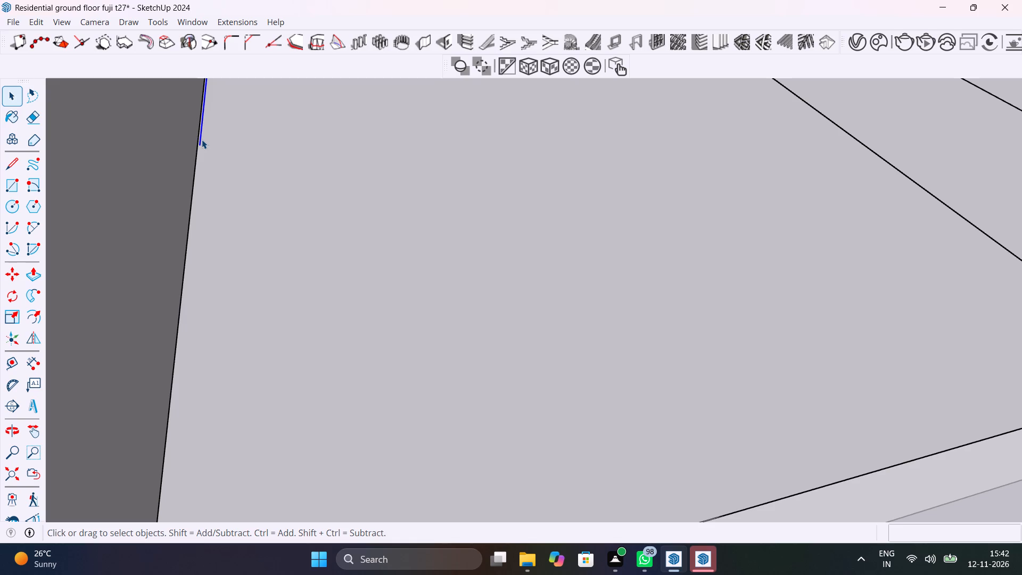
{"action": "key", "text": "Delete"}
Check the passage width from the bathroom wall's outer corner to the bedroom wall with the Dimension tool, without placing a dimension.
{"action": "scroll", "coordinate": [229, 158], "scroll_direction": "down", "scroll_amount": 18}
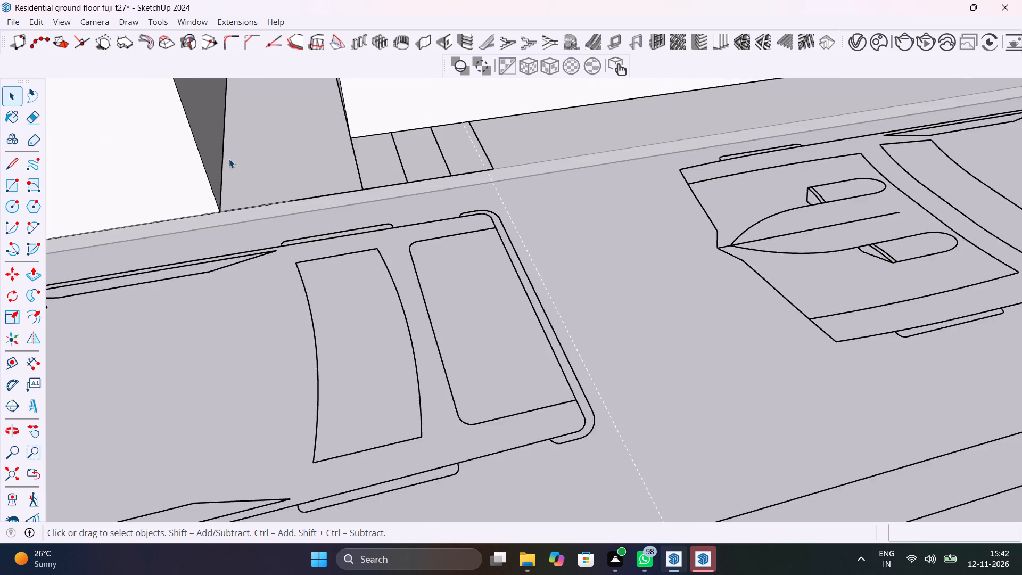
{"action": "scroll", "coordinate": [229, 159], "scroll_direction": "down", "scroll_amount": 8}
{"action": "middle_click_drag", "start_coordinate": [233, 160], "coordinate": [368, 477], "text": "shift"}
{"action": "middle_click_drag", "start_coordinate": [234, 279], "coordinate": [434, 356]}
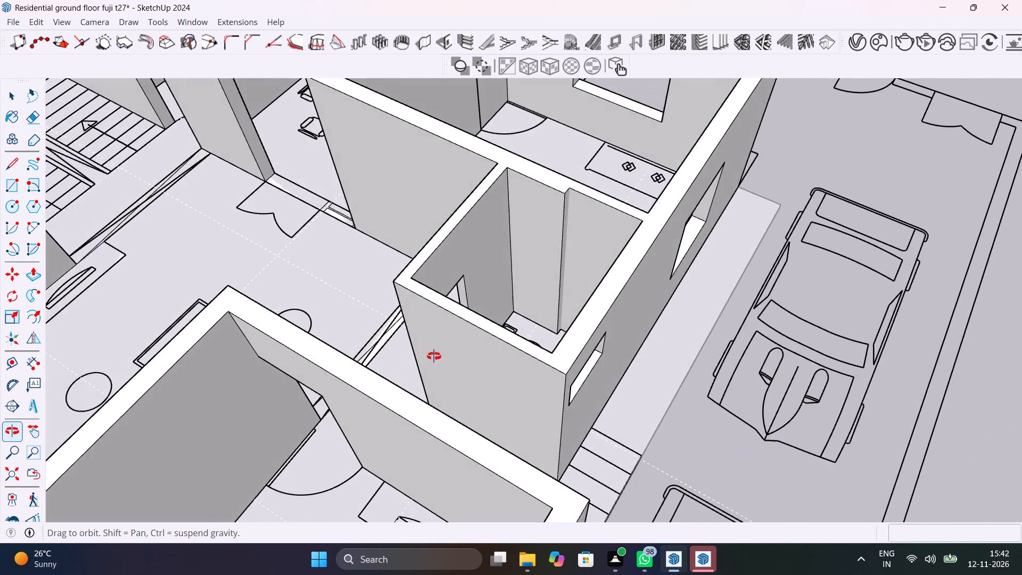
{"action": "middle_click_drag", "start_coordinate": [434, 356], "coordinate": [166, 341]}
{"action": "scroll", "coordinate": [342, 408], "scroll_direction": "up", "scroll_amount": 8}
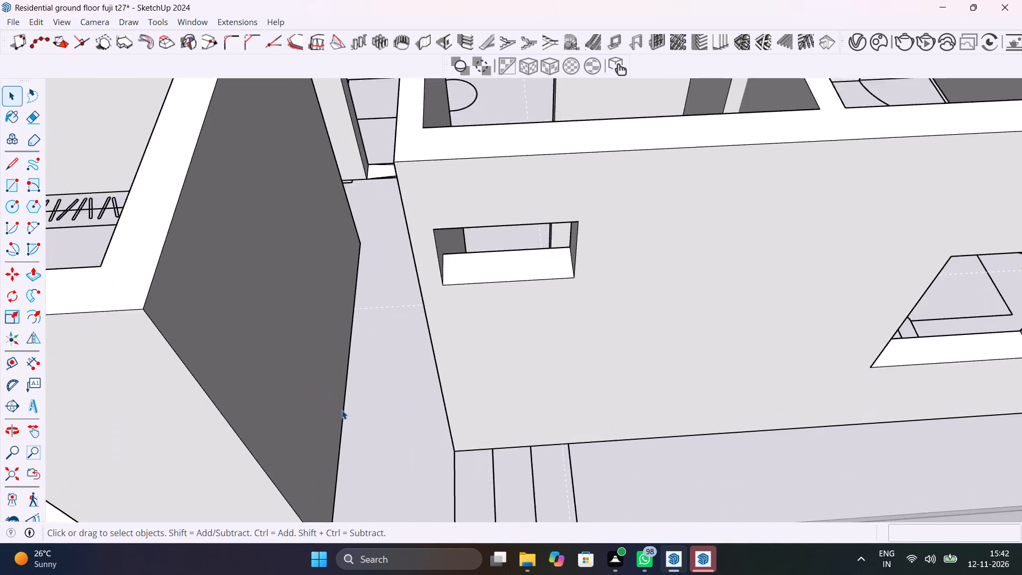
{"action": "scroll", "coordinate": [342, 410], "scroll_direction": "up", "scroll_amount": 4}
{"action": "middle_click_drag", "start_coordinate": [425, 408], "coordinate": [455, 254], "text": "shift"}
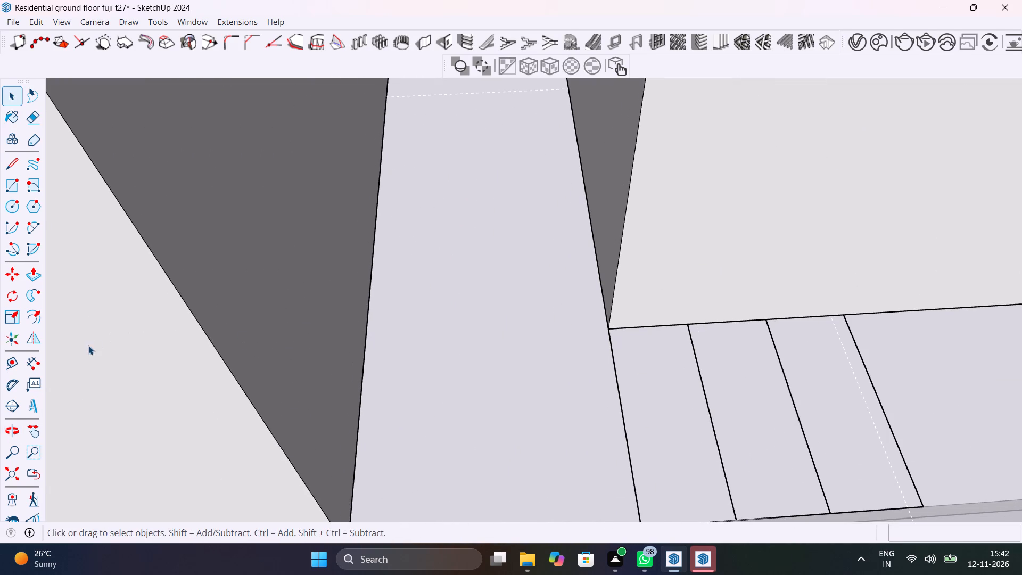
{"action": "left_click", "coordinate": [30, 362]}
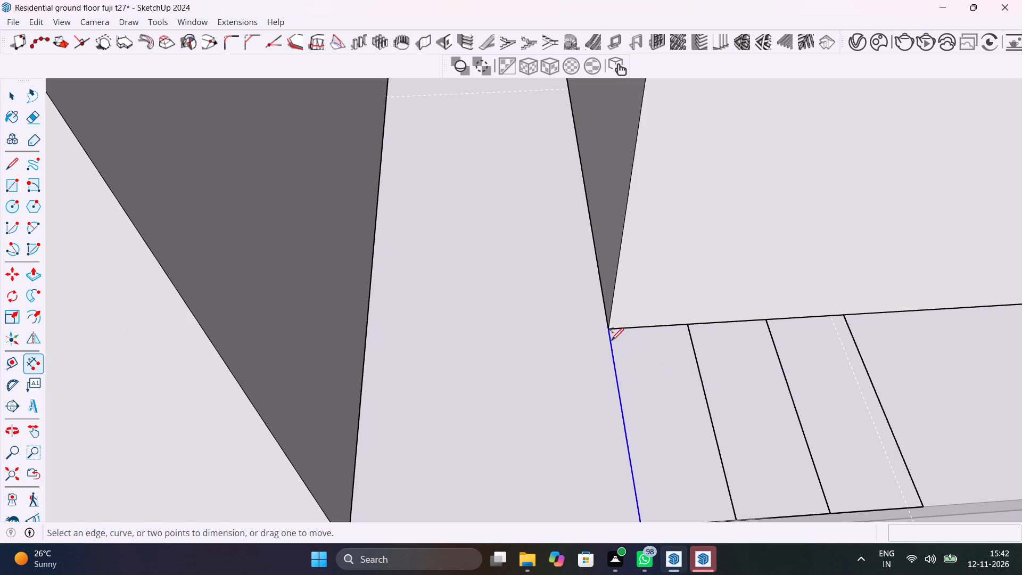
{"action": "left_click", "coordinate": [610, 332]}
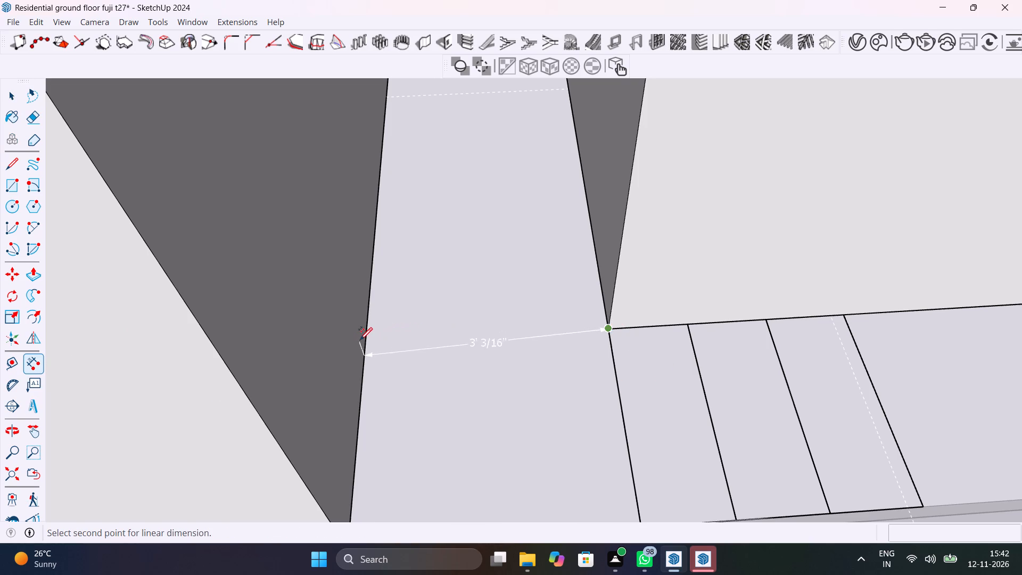
{"action": "scroll", "coordinate": [371, 322], "scroll_direction": "up", "scroll_amount": 5}
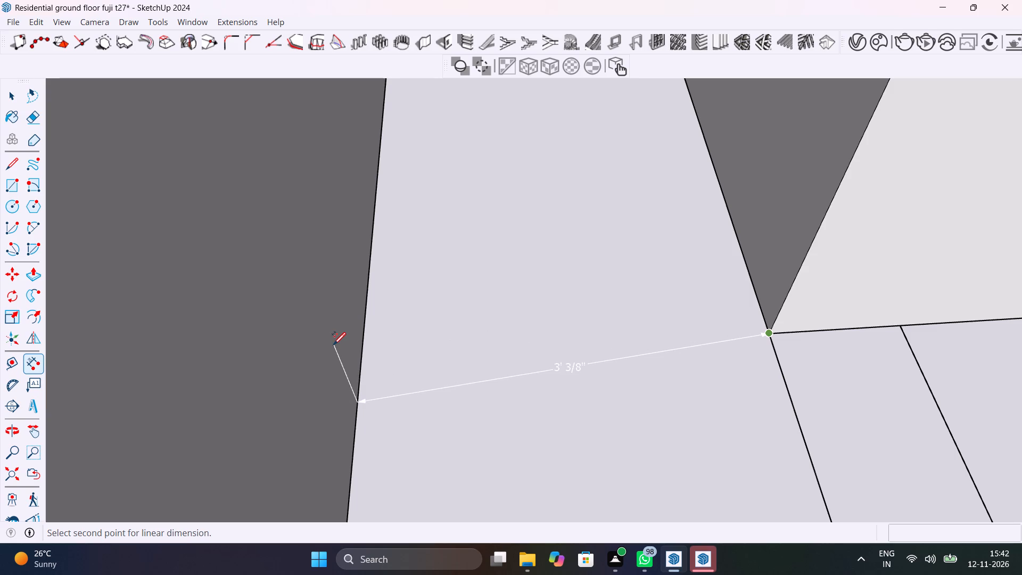
{"action": "key", "text": "Escape"}
{"action": "key", "text": "space"}
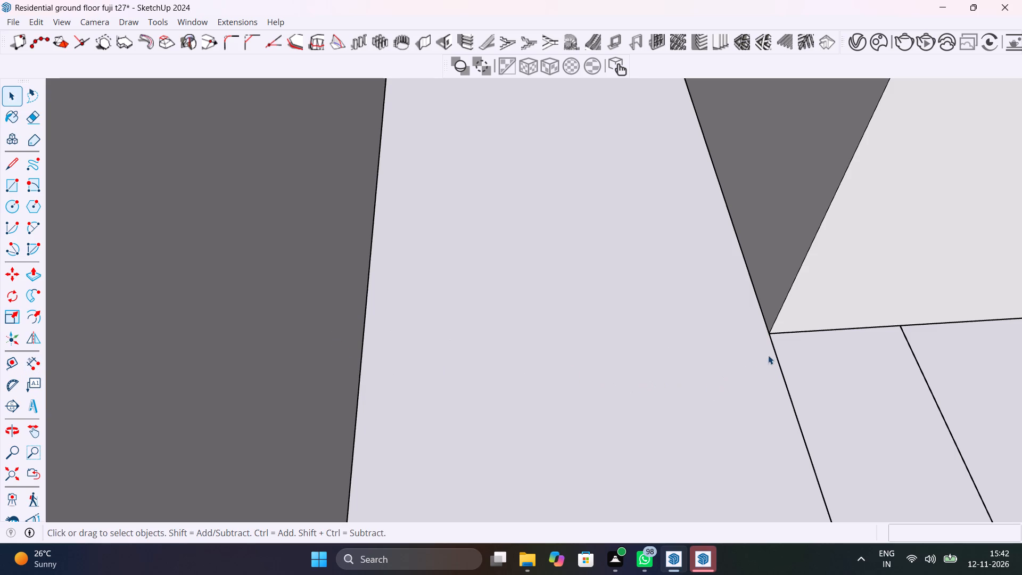
Place a guide line across the passage, 9" inward from the bottom edge of the bathroom's exterior wall.
{"action": "key", "text": "t"}
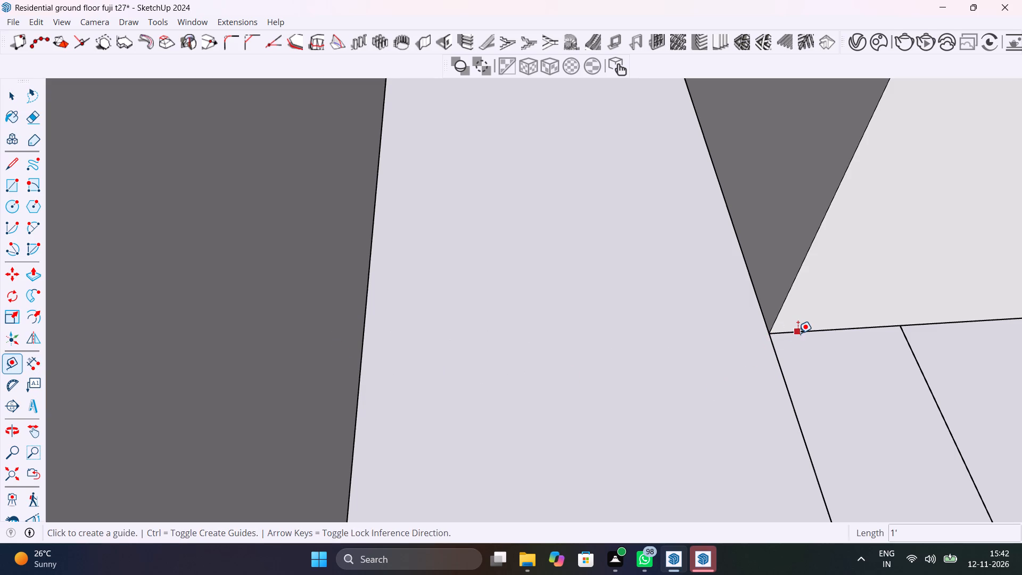
{"action": "left_click", "coordinate": [798, 333]}
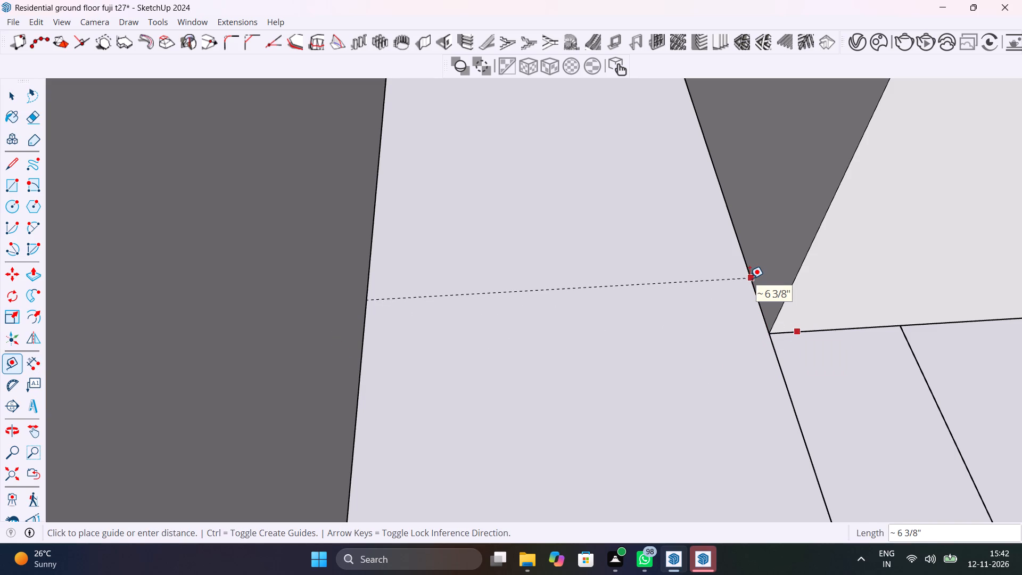
{"action": "type", "text": "9\""}
{"action": "key", "text": "Return"}
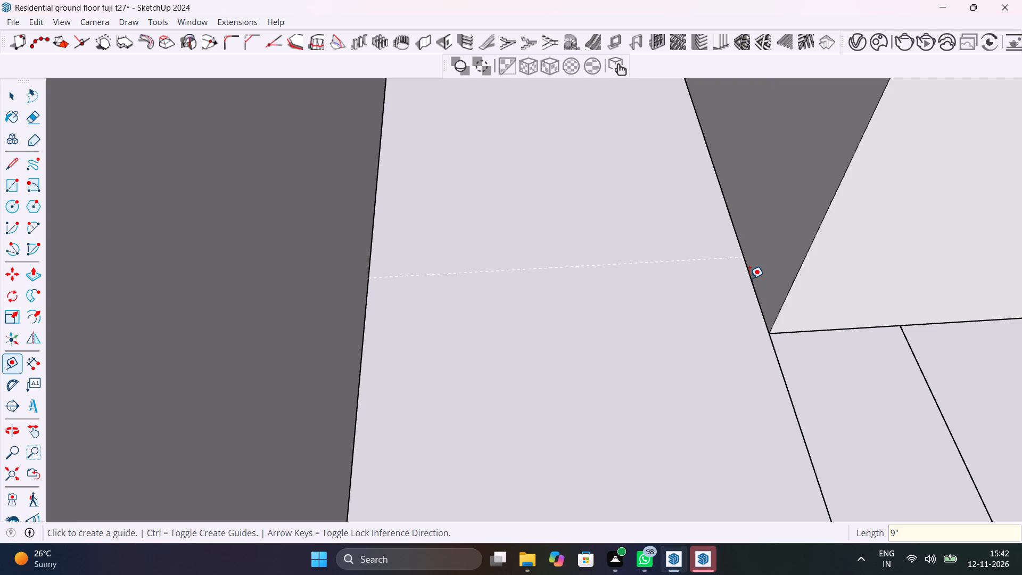
Draw a 9" line along the base of the bathroom wall from the guide line to the wall's outer corner.
{"action": "key", "text": "space"}
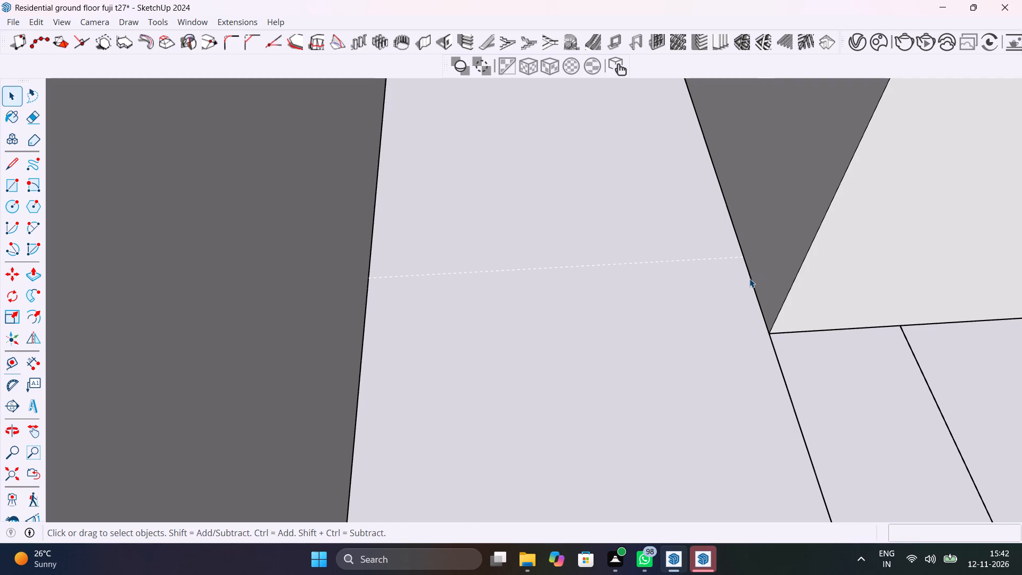
{"action": "key", "text": "l"}
{"action": "left_click", "coordinate": [769, 332]}
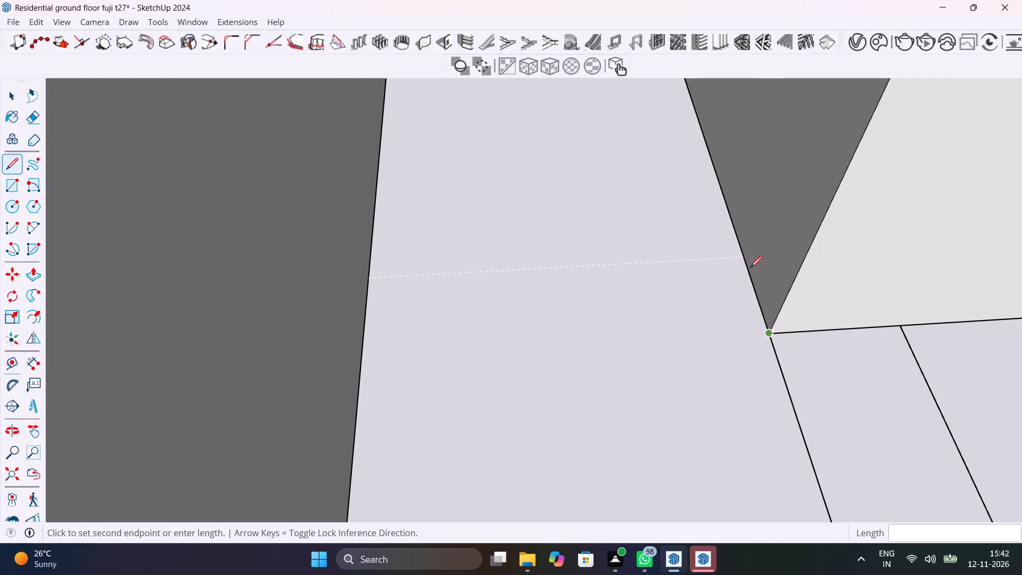
{"action": "scroll", "coordinate": [741, 264], "scroll_direction": "up", "scroll_amount": 4}
{"action": "key", "text": "Escape"}
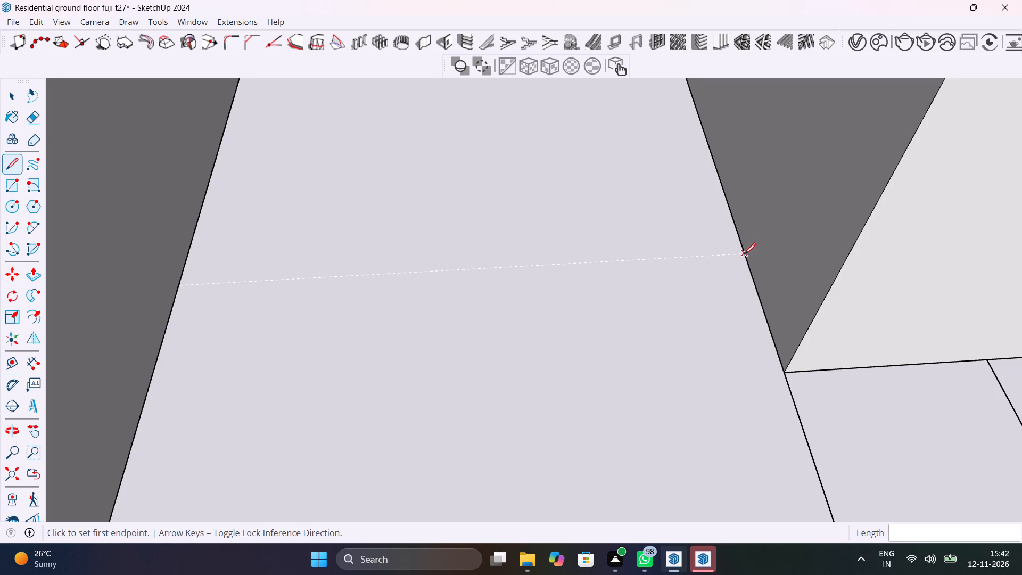
{"action": "left_click", "coordinate": [744, 254]}
{"action": "left_click", "coordinate": [781, 371]}
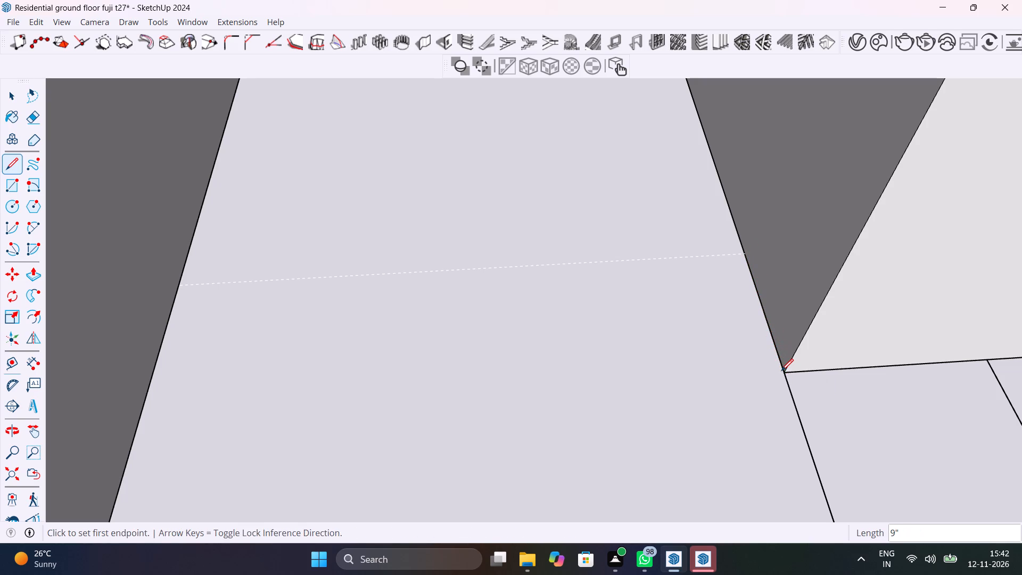
Copy the 9" base line 7' up the bathroom wall's outer corner edge.
{"action": "key", "text": "space"}
{"action": "left_click", "coordinate": [783, 368]}
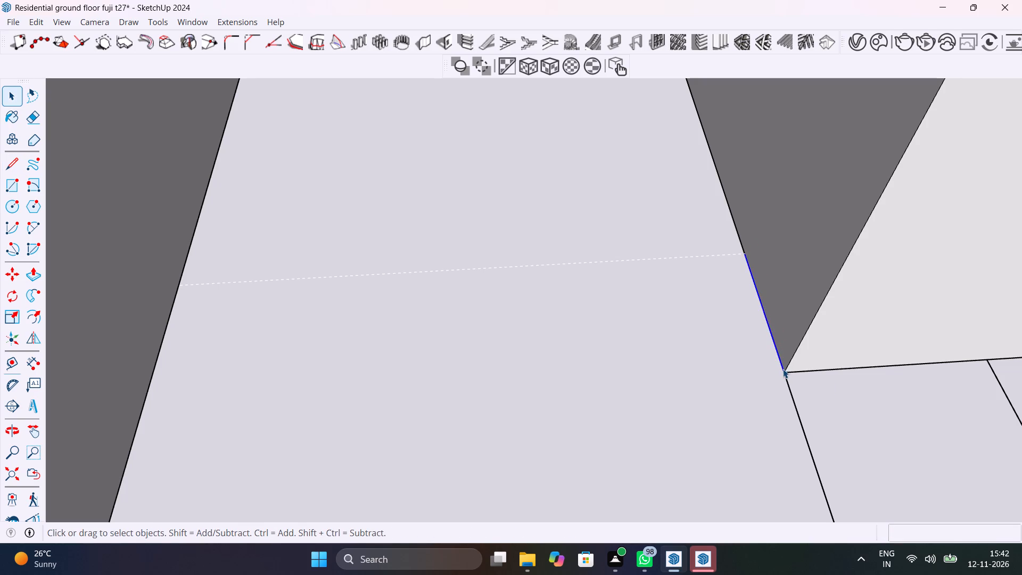
{"action": "key", "text": "m"}
{"action": "left_click", "coordinate": [784, 373]}
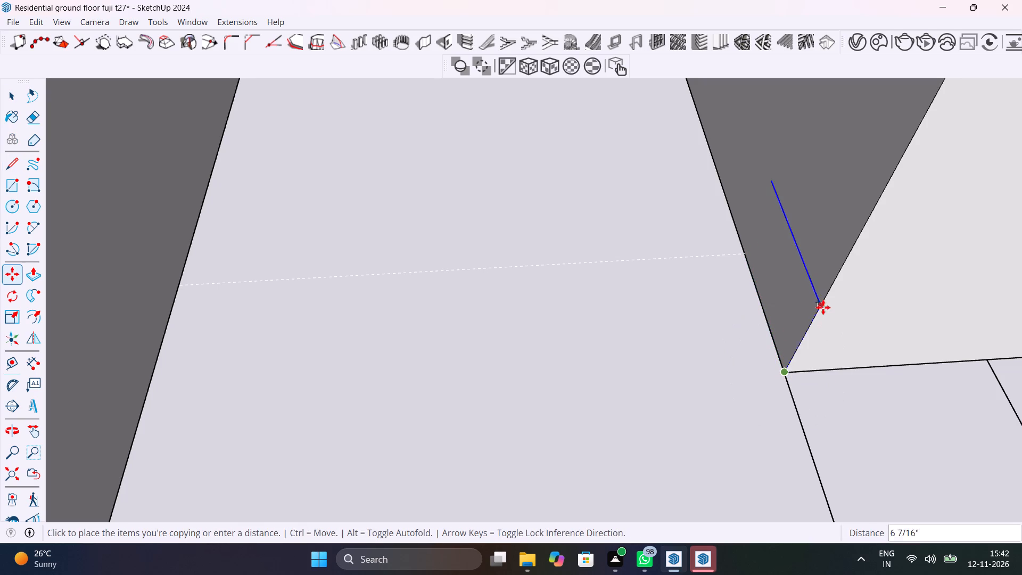
{"action": "type", "text": "7'"}
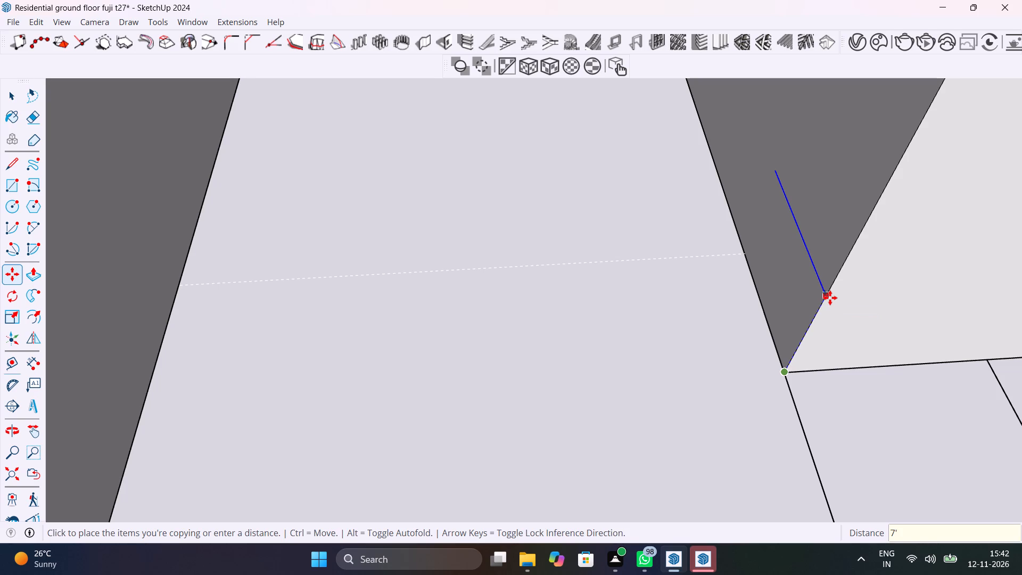
{"action": "key", "text": "Return"}
Weld the two segments of the bathroom wall's vertical outer corner edge into one edge.
{"action": "scroll", "coordinate": [830, 298], "scroll_direction": "down", "scroll_amount": 10}
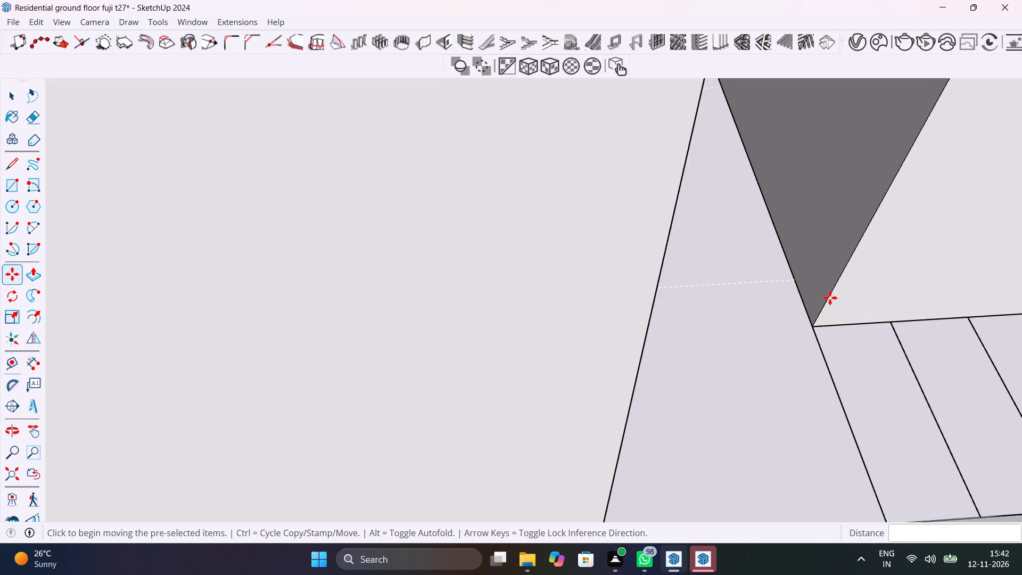
{"action": "scroll", "coordinate": [830, 298], "scroll_direction": "down", "scroll_amount": 20}
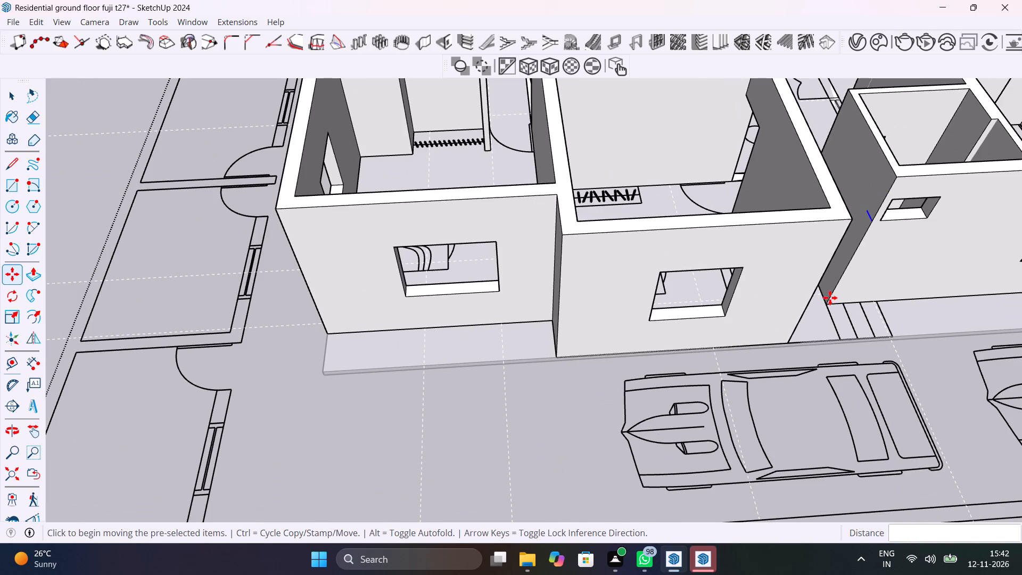
{"action": "middle_click_drag", "start_coordinate": [830, 298], "coordinate": [507, 309], "text": "shift"}
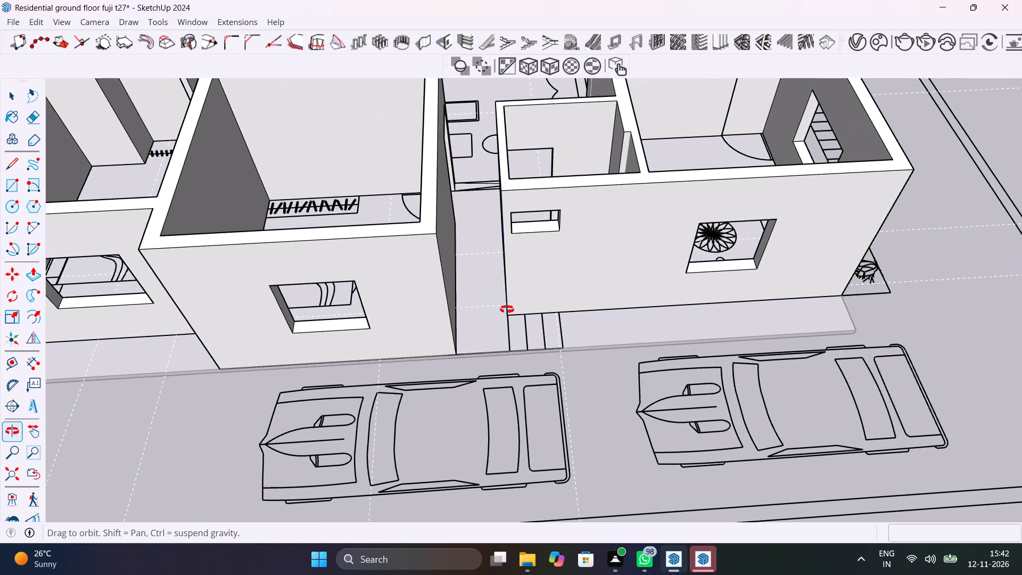
{"action": "middle_click_drag", "start_coordinate": [507, 309], "coordinate": [844, 371], "text": "shift"}
{"action": "scroll", "coordinate": [523, 268], "scroll_direction": "up", "scroll_amount": 9}
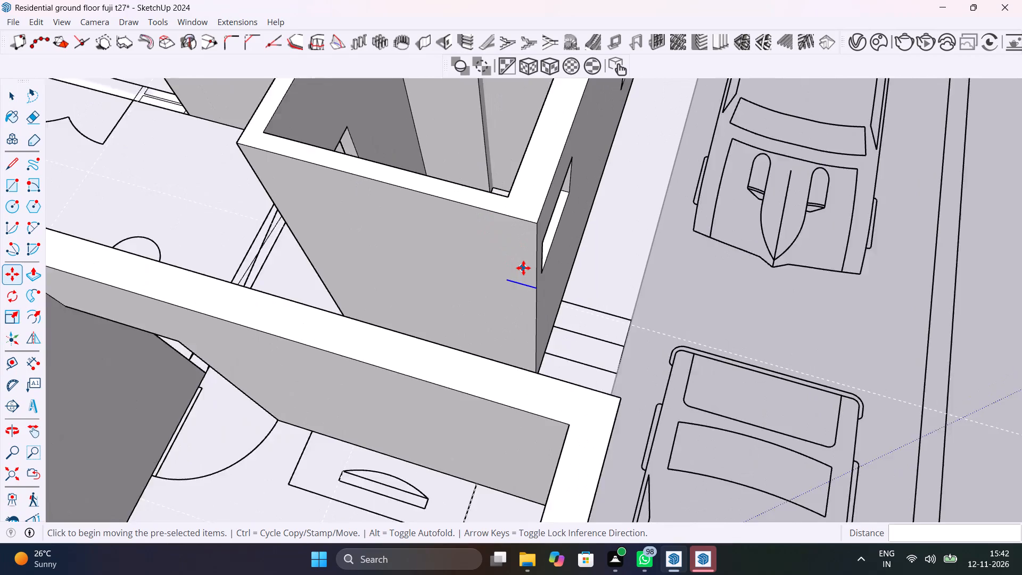
{"action": "scroll", "coordinate": [523, 268], "scroll_direction": "up", "scroll_amount": 7}
{"action": "key", "text": "space"}
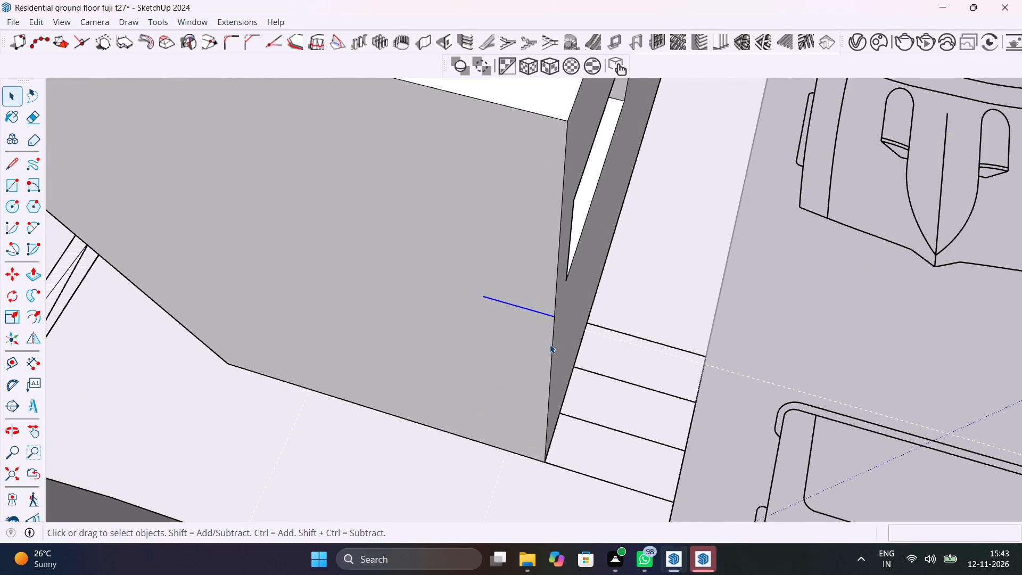
{"action": "left_click", "coordinate": [552, 349]}
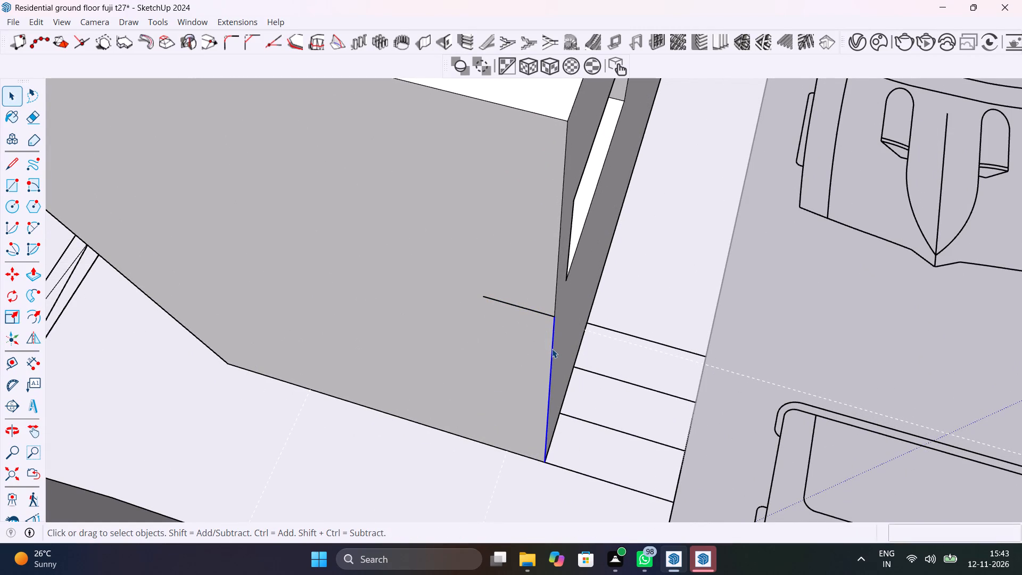
{"action": "left_click", "coordinate": [555, 293], "text": "shift"}
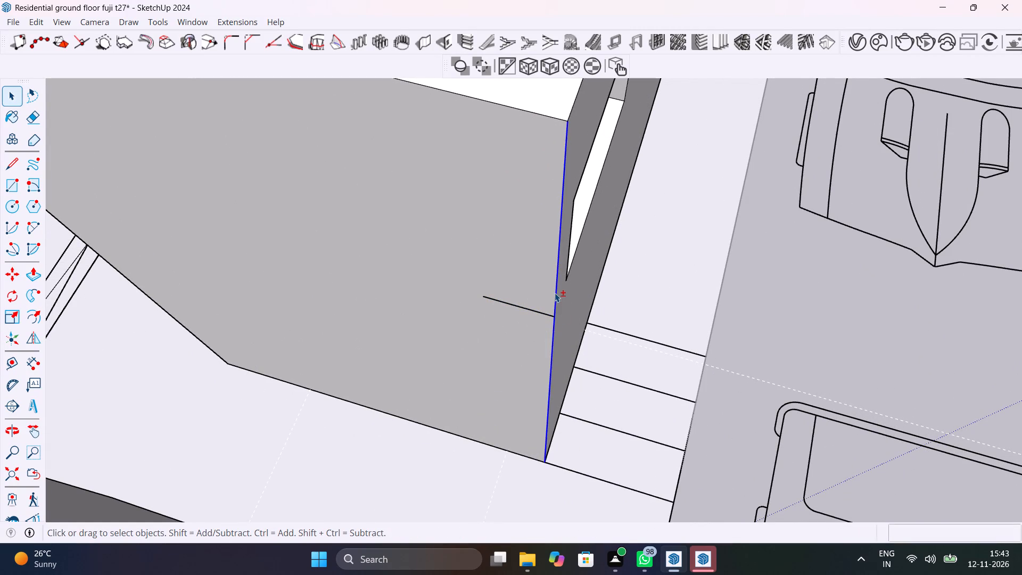
{"action": "right_click", "coordinate": [555, 293], "text": "shift"}
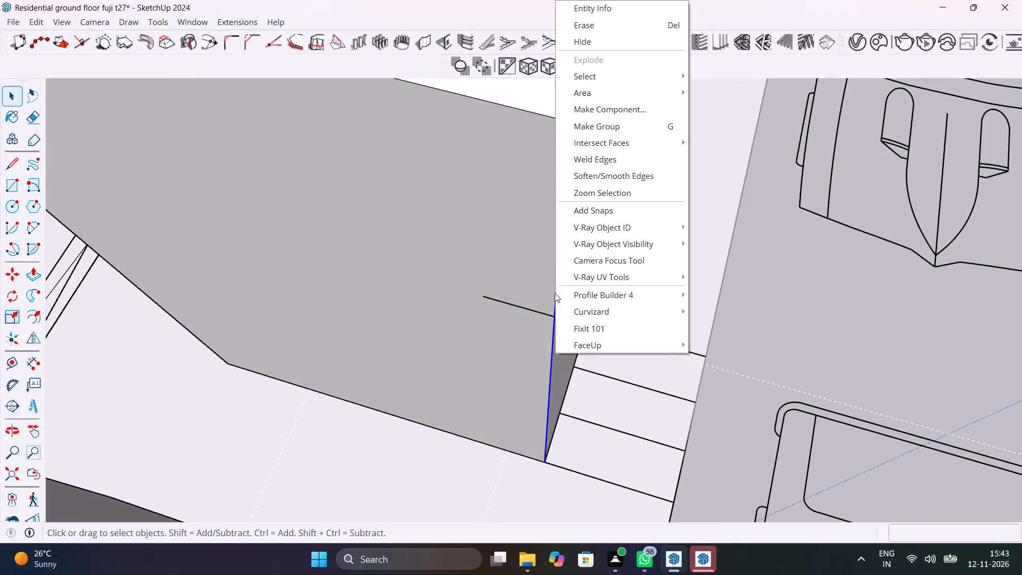
{"action": "left_click", "coordinate": [619, 161], "text": "shift"}
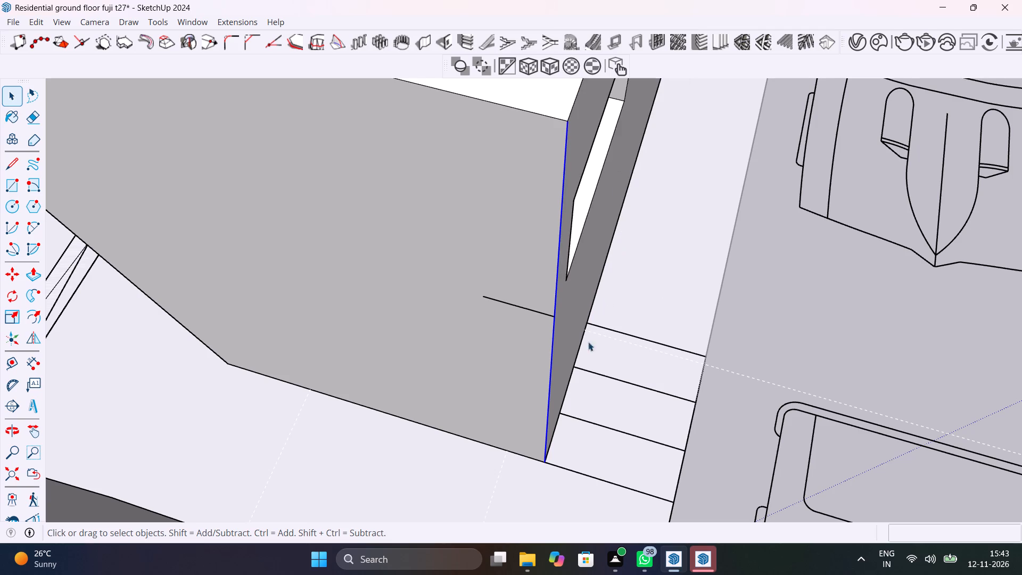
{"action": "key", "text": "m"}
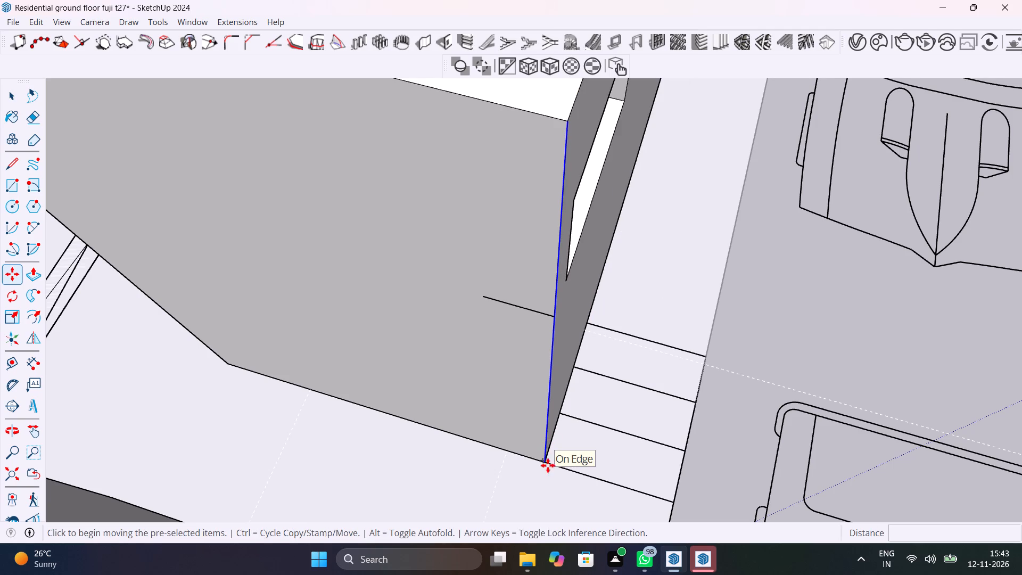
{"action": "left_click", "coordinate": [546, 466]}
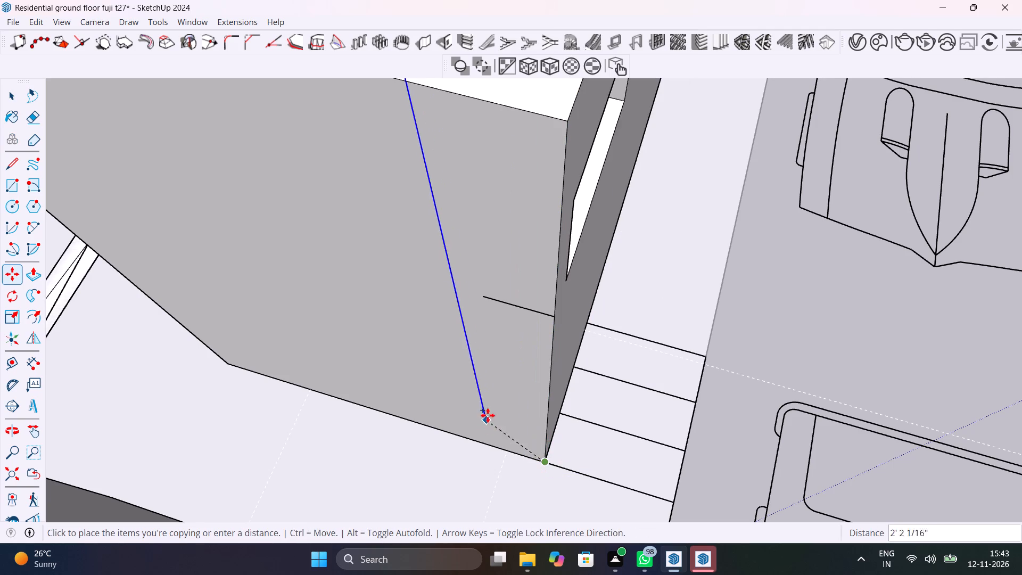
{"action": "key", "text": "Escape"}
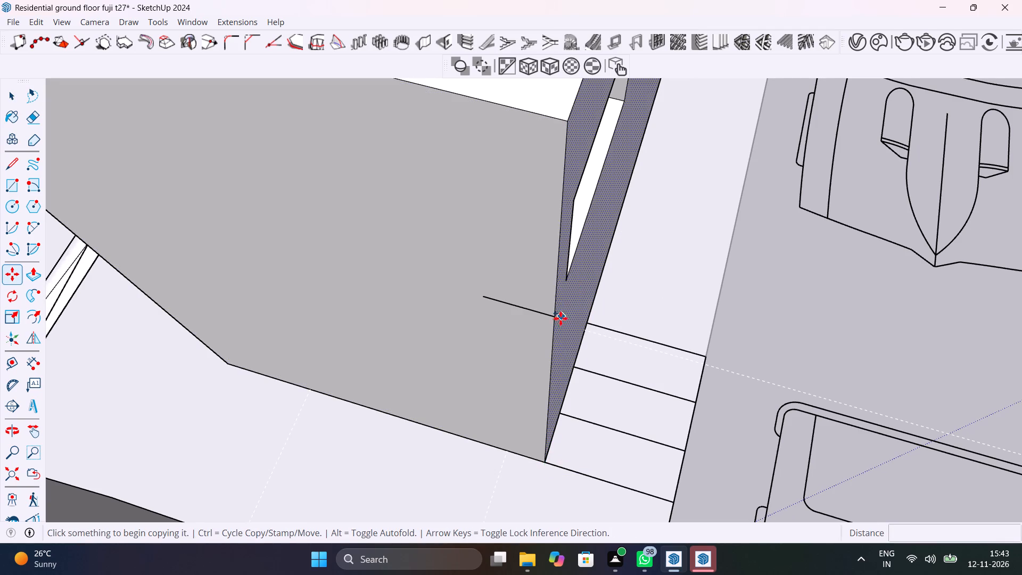
Copy the full-height corner edge 9" inward to the free end of the short horizontal line on the passage face.
{"action": "key", "text": "space"}
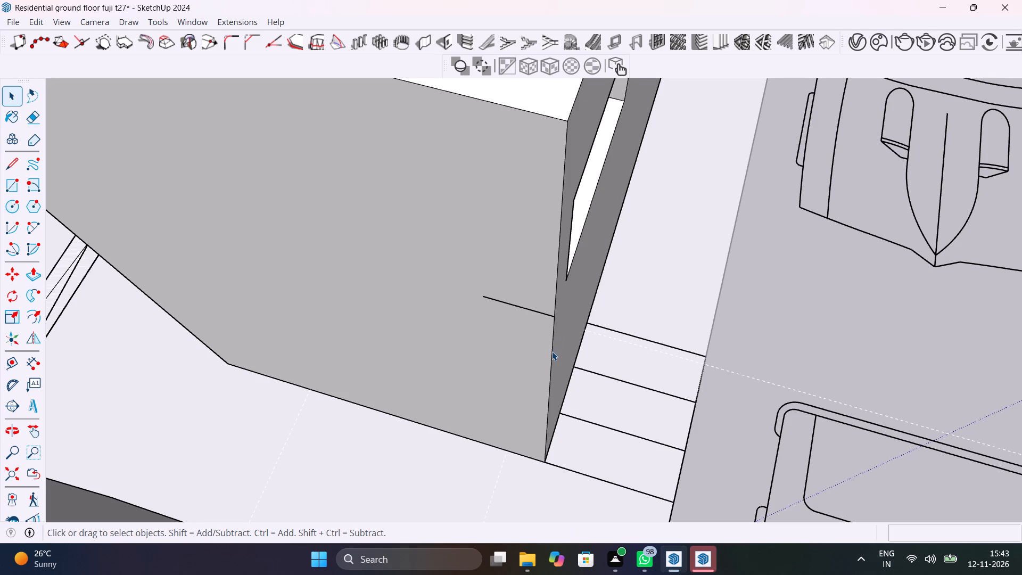
{"action": "left_click", "coordinate": [552, 351]}
{"action": "key", "text": "m"}
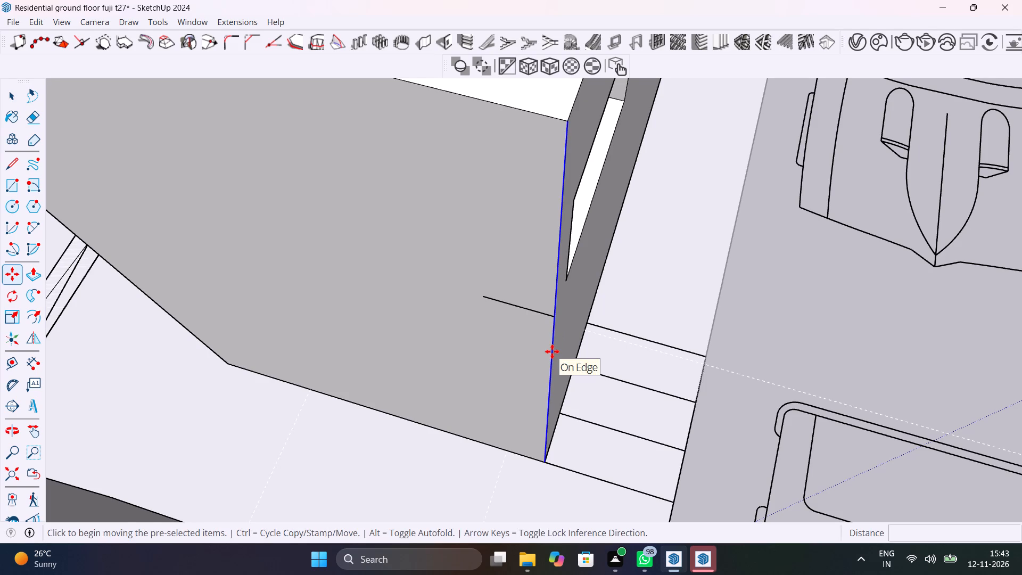
{"action": "left_click", "coordinate": [557, 319]}
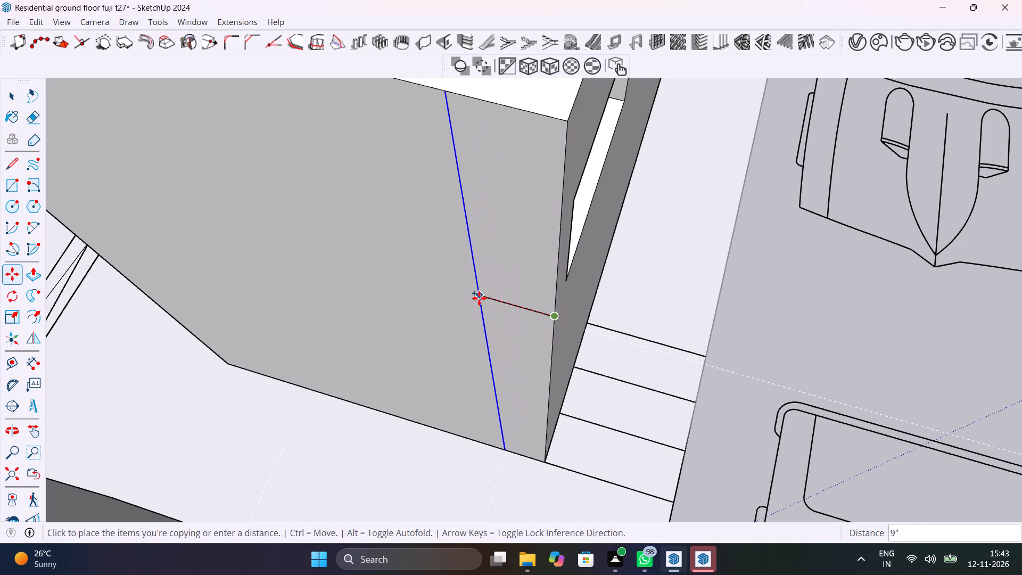
{"action": "left_click", "coordinate": [481, 298]}
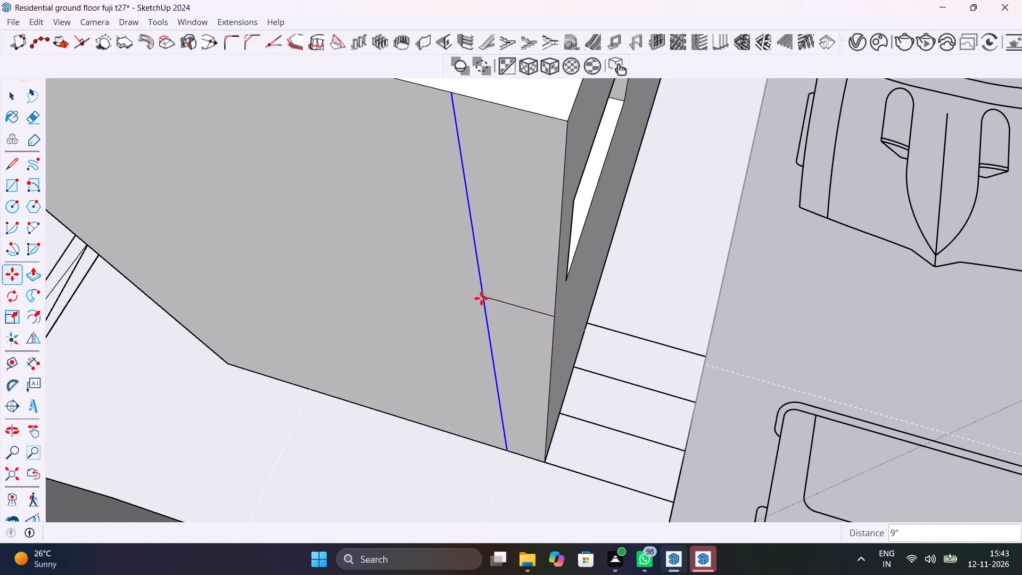
Push/Pull the 9" strip above the 7' line about 3' across the passage to meet the bedroom wall.
{"action": "scroll", "coordinate": [485, 305], "scroll_direction": "down", "scroll_amount": 14}
{"action": "key", "text": "space"}
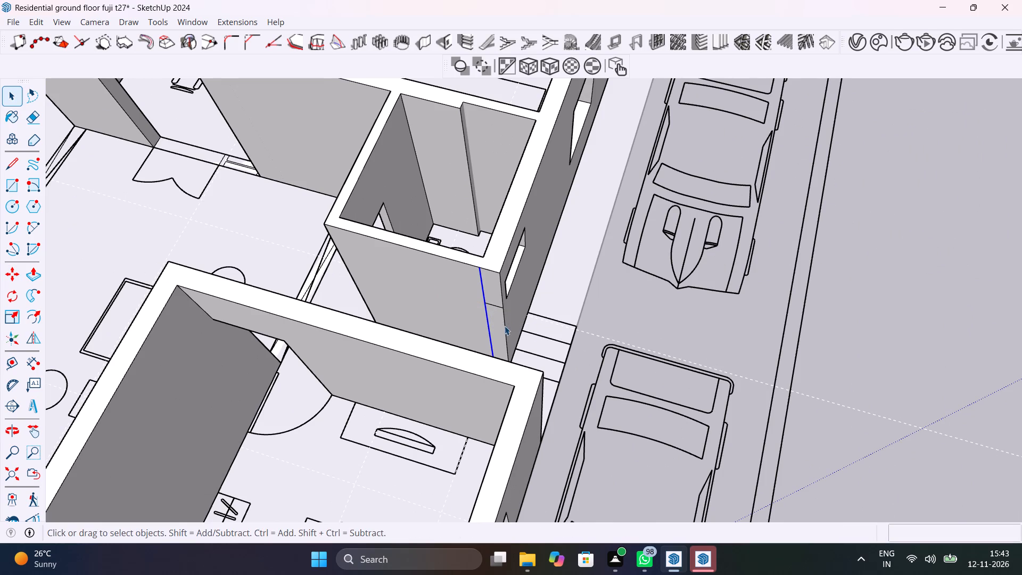
{"action": "middle_click_drag", "start_coordinate": [505, 326], "coordinate": [380, 330]}
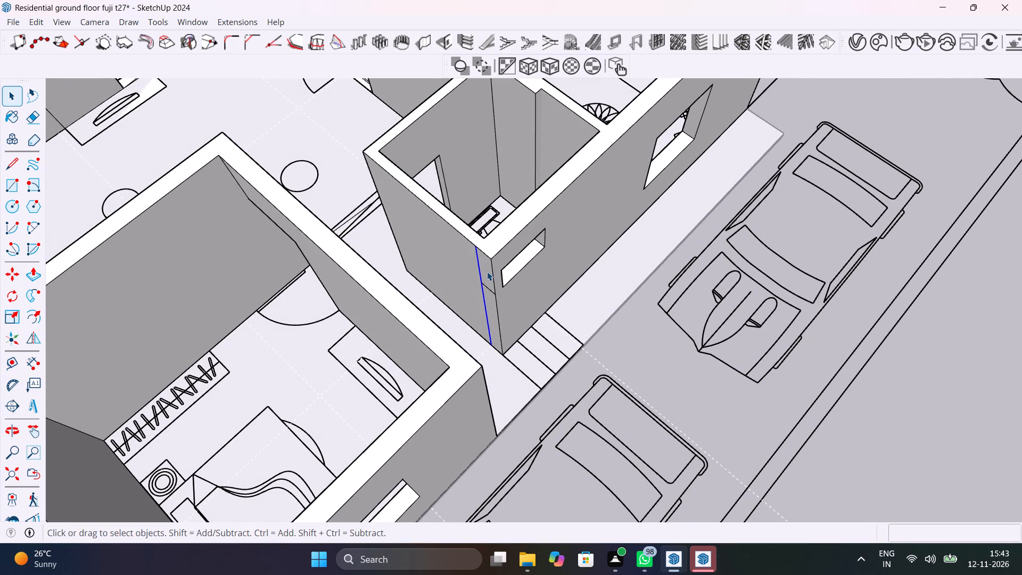
{"action": "left_click", "coordinate": [487, 271]}
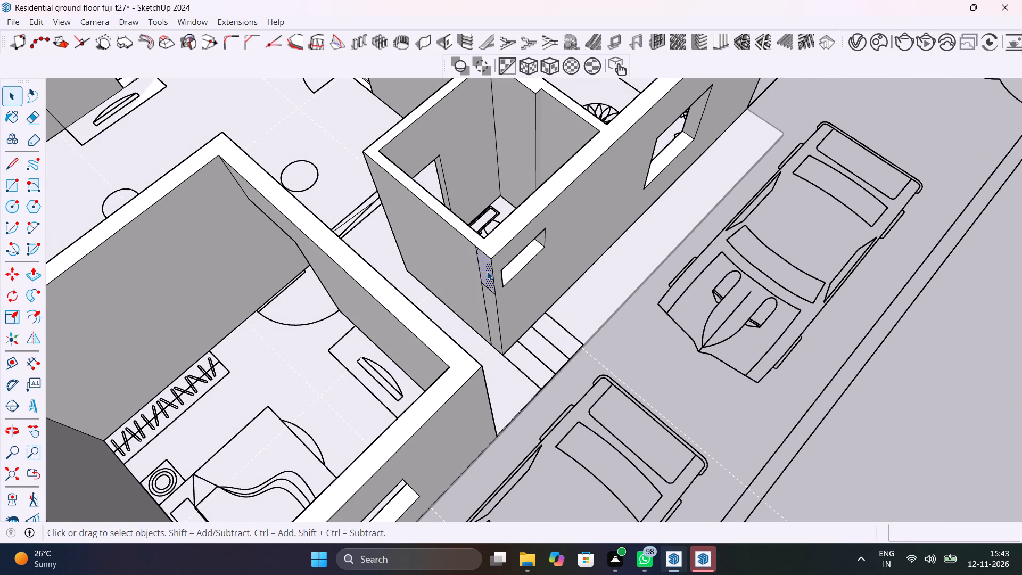
{"action": "key", "text": "p"}
{"action": "left_click", "coordinate": [487, 271]}
{"action": "middle_click_drag", "start_coordinate": [457, 305], "coordinate": [298, 273]}
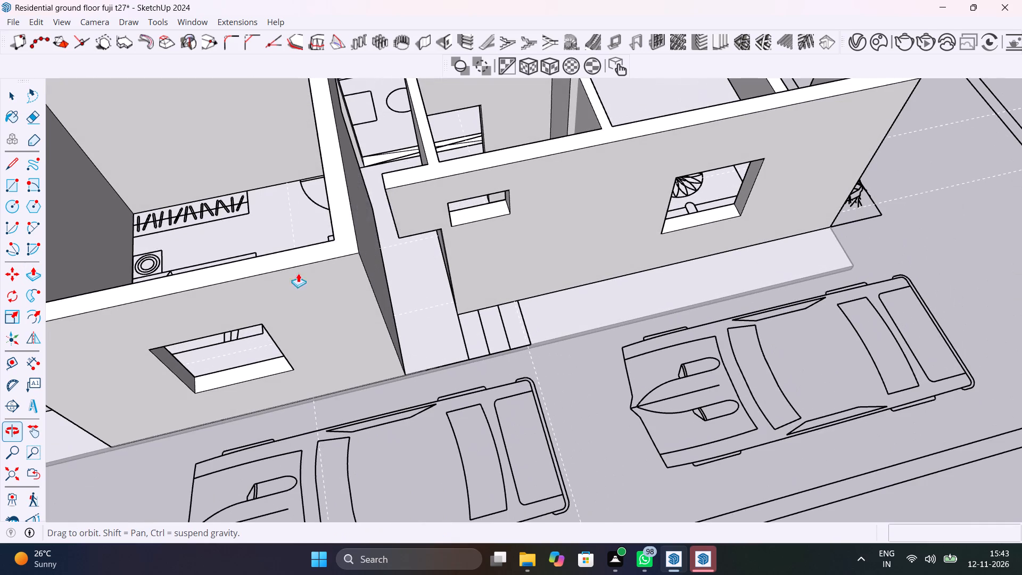
{"action": "scroll", "coordinate": [361, 212], "scroll_direction": "up", "scroll_amount": 8}
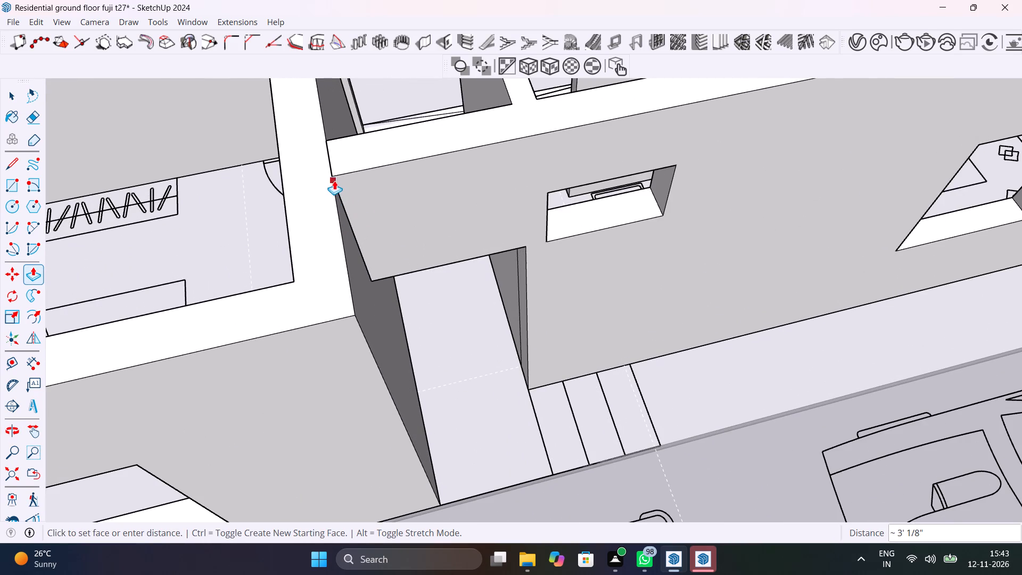
{"action": "left_click", "coordinate": [338, 206]}
Save the model.
{"action": "middle_click_drag", "start_coordinate": [368, 284], "coordinate": [266, 229]}
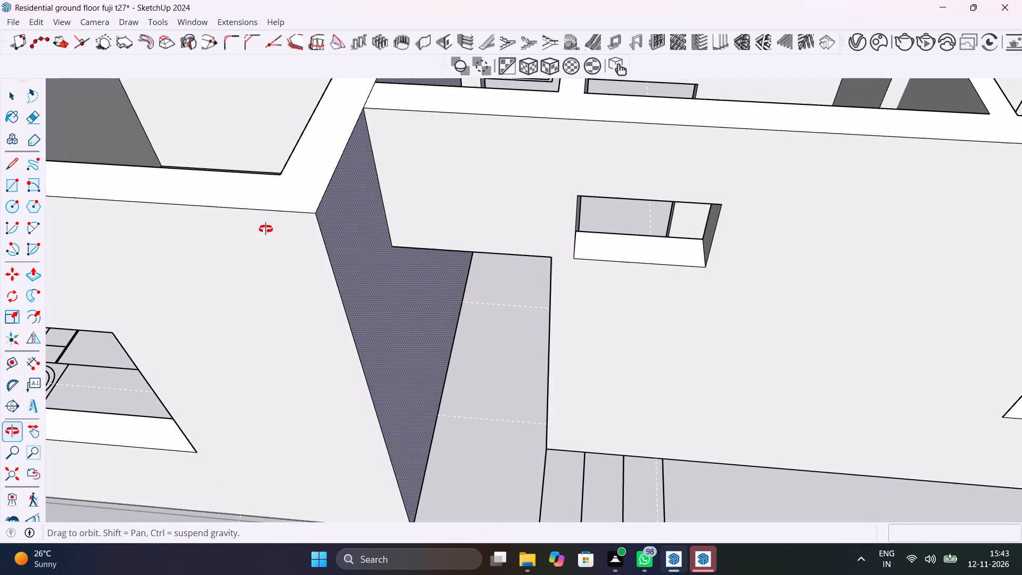
{"action": "middle_click_drag", "start_coordinate": [266, 229], "coordinate": [319, 387]}
{"action": "key", "text": "ctrl+s"}
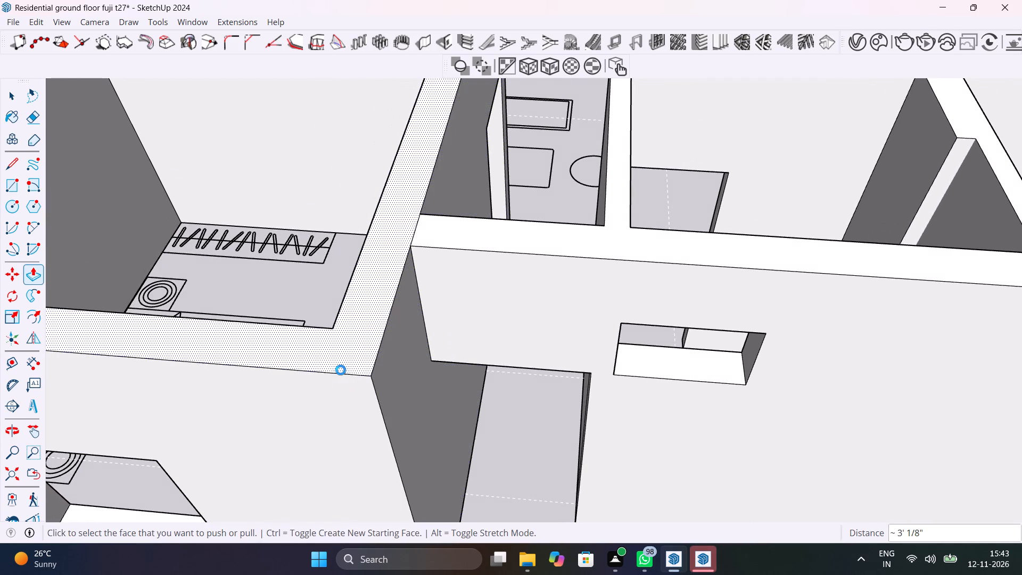
Erase the seam edge on the wall tops where the new portion above the passage opening meets the bedroom wall.
{"action": "scroll", "coordinate": [417, 235], "scroll_direction": "up", "scroll_amount": 5}
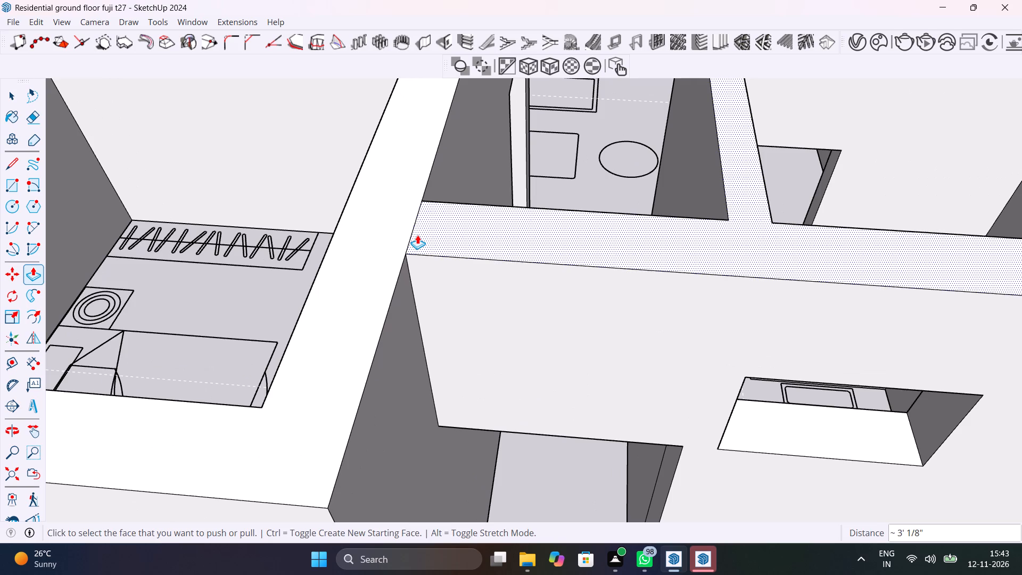
{"action": "key", "text": "e"}
{"action": "left_click_drag", "start_coordinate": [417, 229], "coordinate": [403, 220]}
{"action": "scroll", "coordinate": [403, 218], "scroll_direction": "down", "scroll_amount": 6}
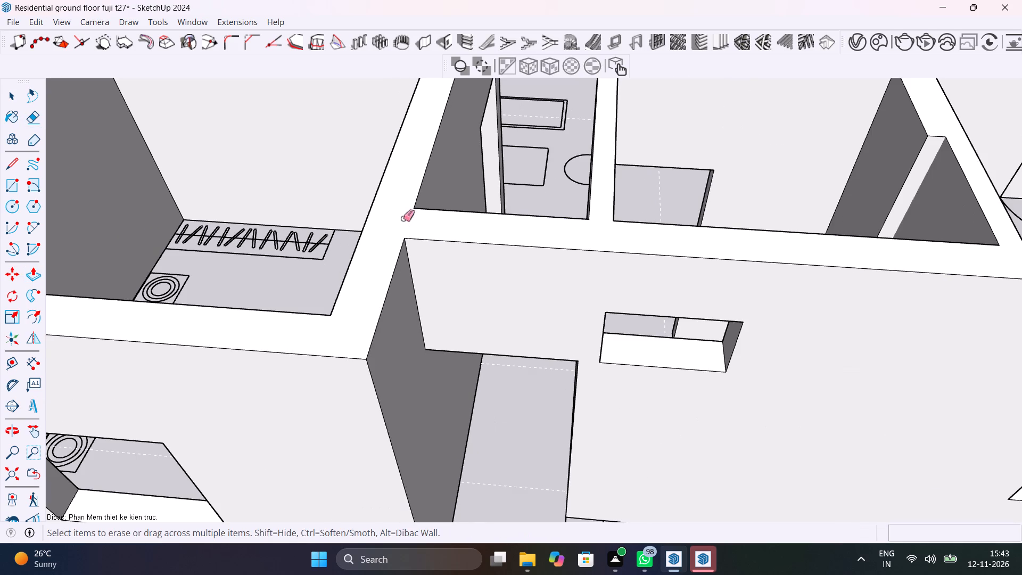
Erase the leftover vertical edge on the bathroom wall's passage face below the new wall portion.
{"action": "middle_click_drag", "start_coordinate": [480, 248], "coordinate": [0, 333]}
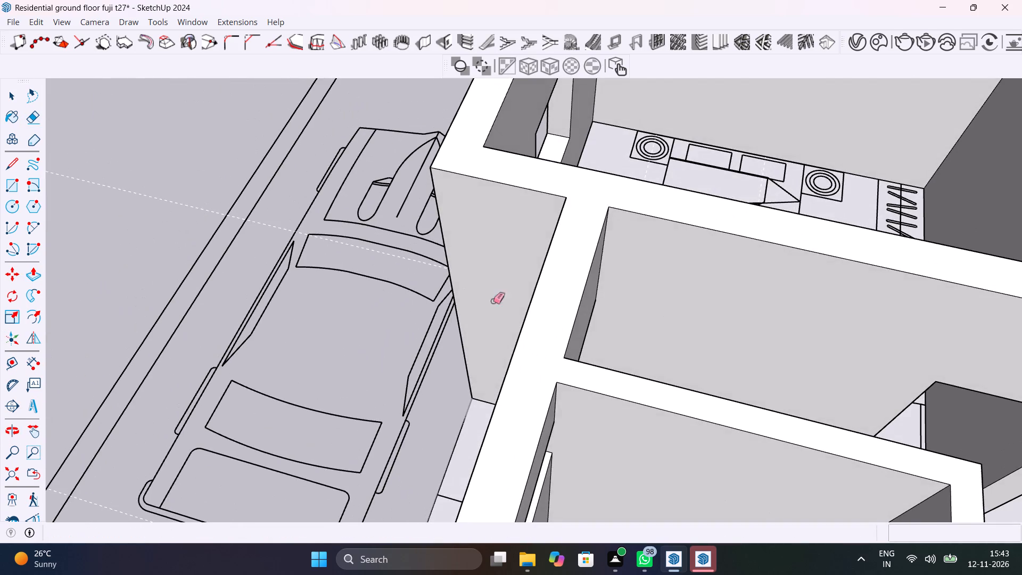
{"action": "middle_click_drag", "start_coordinate": [513, 303], "coordinate": [182, 244]}
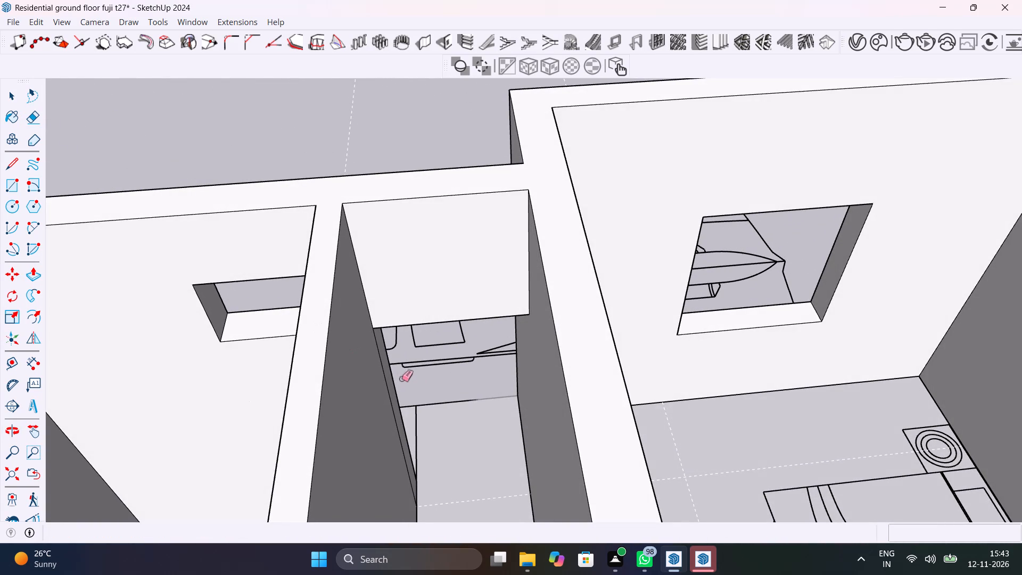
{"action": "left_click", "coordinate": [392, 391]}
Check the new wall portion above the passage opening from inside and outside, and save the model.
{"action": "middle_click_drag", "start_coordinate": [393, 370], "coordinate": [358, 250]}
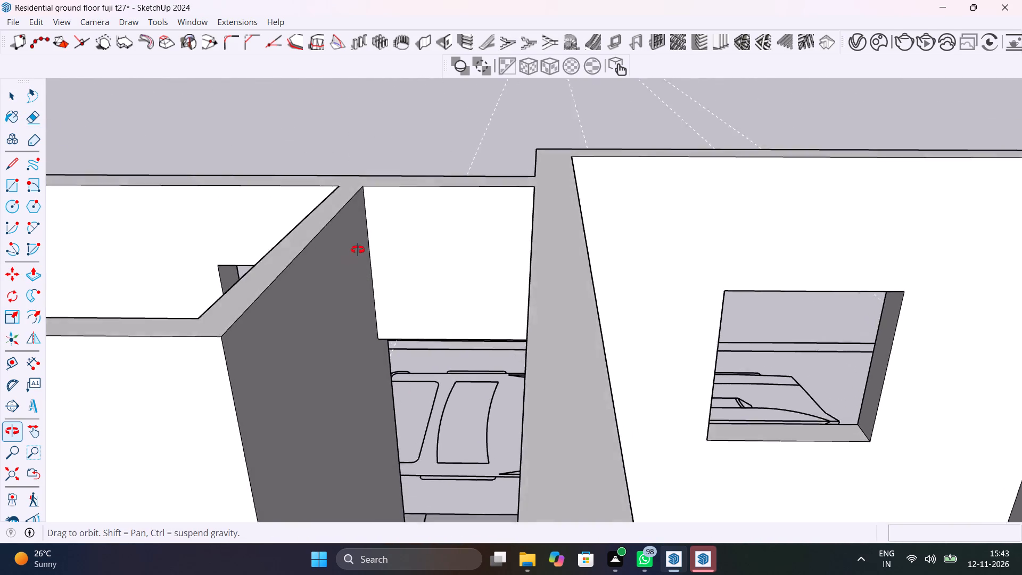
{"action": "middle_click_drag", "start_coordinate": [358, 250], "coordinate": [818, 482]}
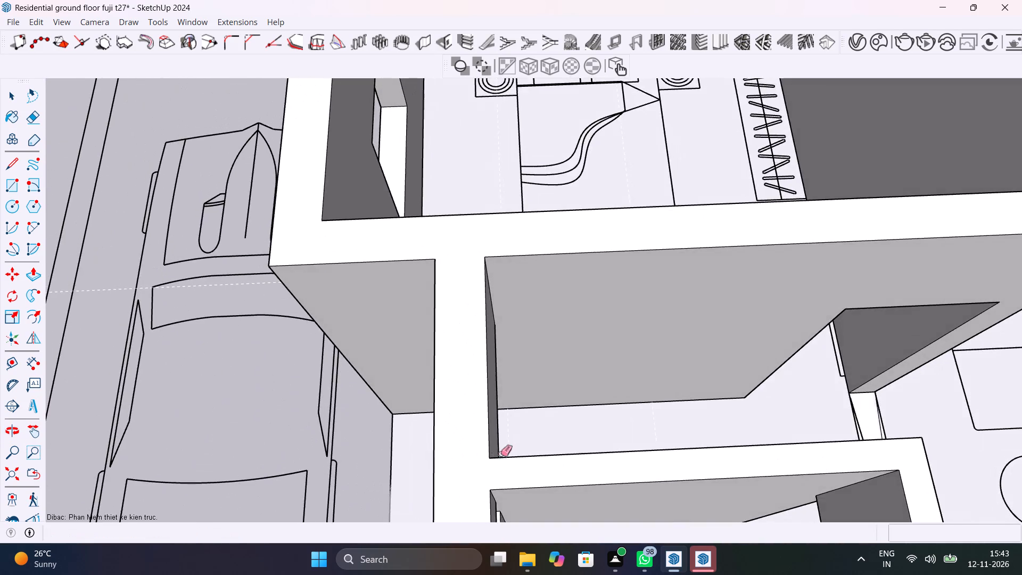
{"action": "middle_click_drag", "start_coordinate": [496, 451], "coordinate": [839, 244]}
{"action": "scroll", "coordinate": [838, 242], "scroll_direction": "down", "scroll_amount": 12}
{"action": "middle_click_drag", "start_coordinate": [805, 347], "coordinate": [639, 230], "text": "shift"}
{"action": "key", "text": "ctrl+s"}
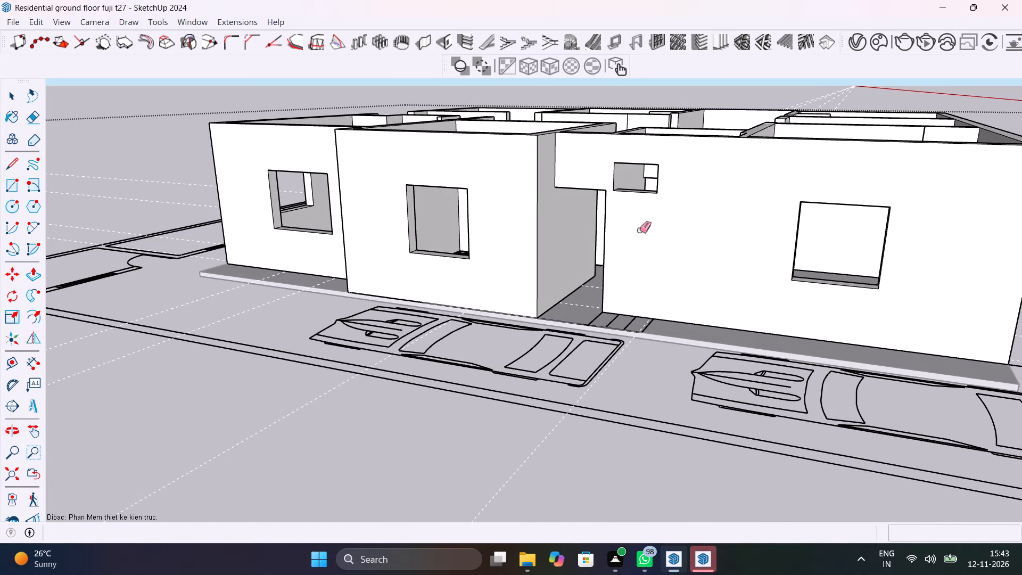
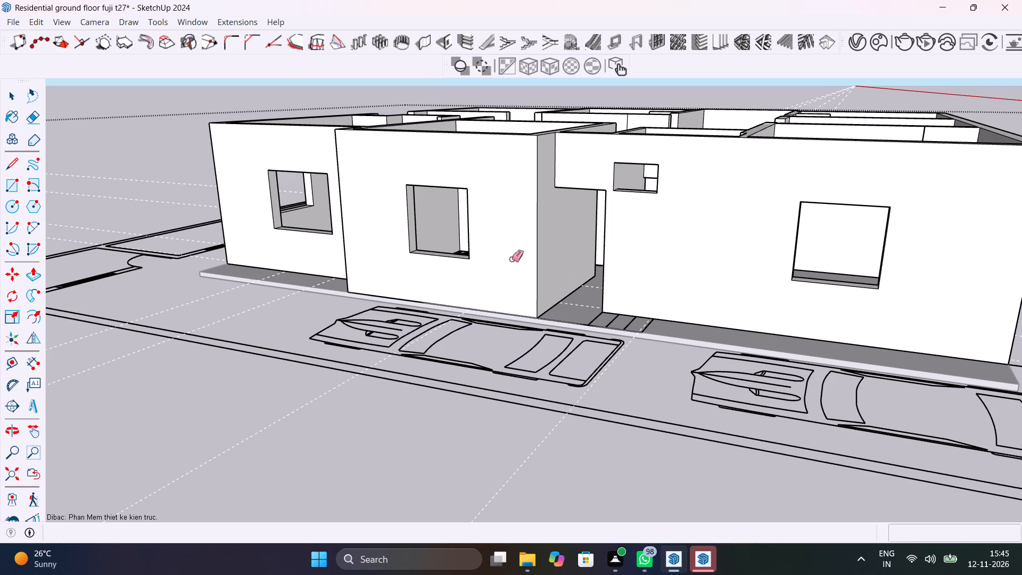
Examine the room walls, openings and doorways around the living and dining areas from several angles.
{"action": "middle_click_drag", "start_coordinate": [532, 306], "coordinate": [114, 430]}
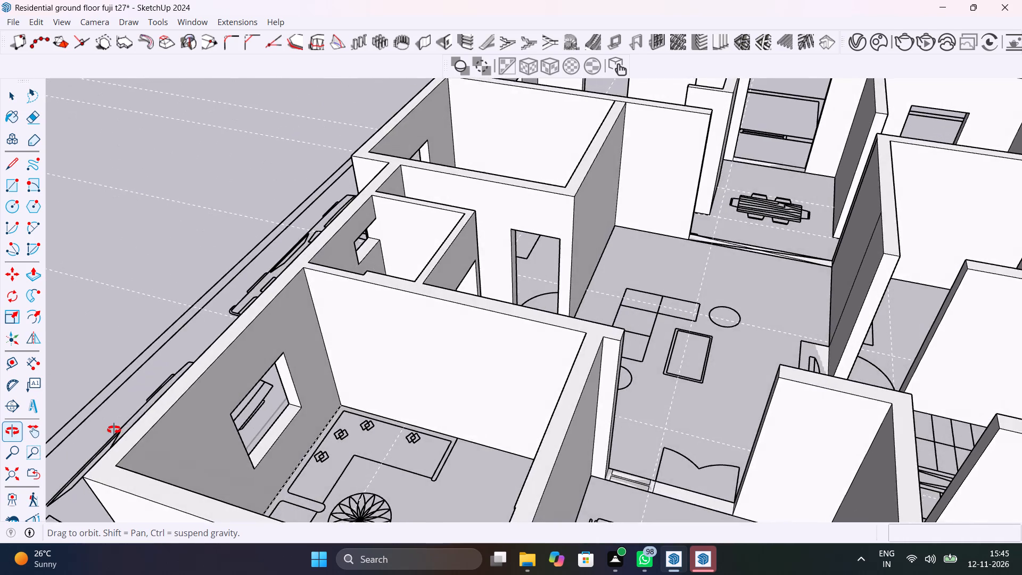
{"action": "middle_click_drag", "start_coordinate": [114, 430], "coordinate": [259, 487]}
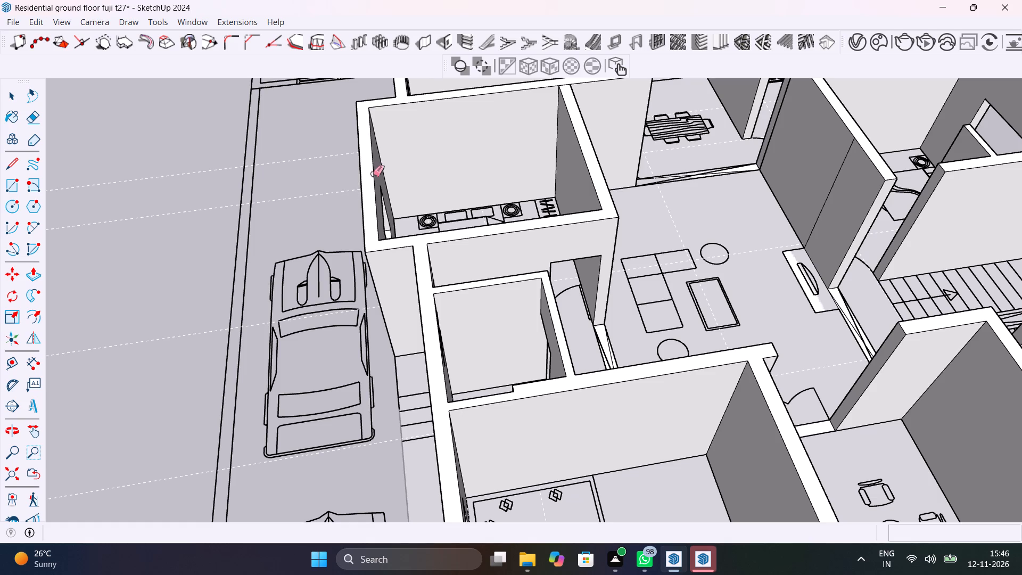
{"action": "key", "text": "space"}
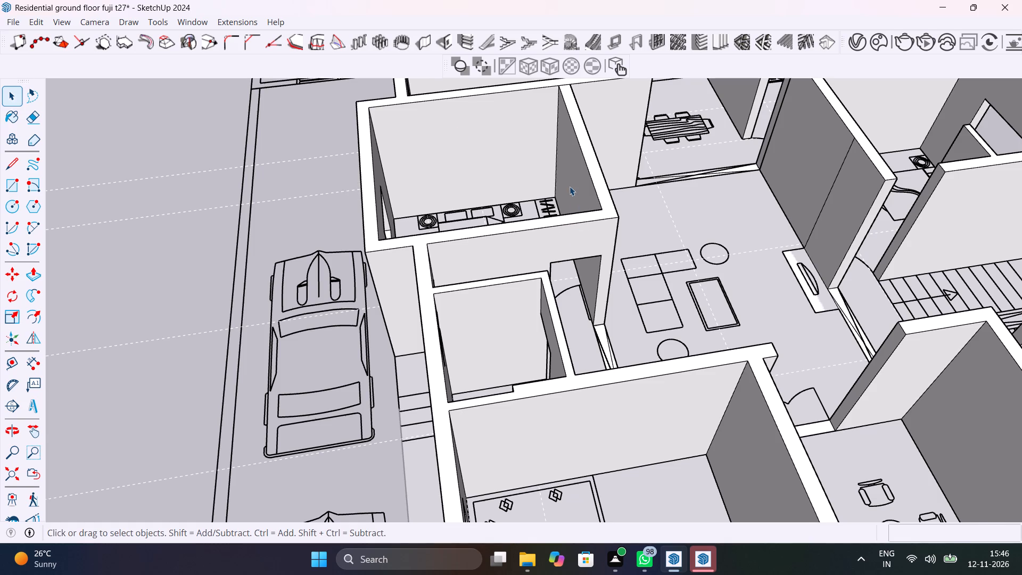
{"action": "scroll", "coordinate": [570, 186], "scroll_direction": "down", "scroll_amount": 6}
{"action": "middle_click_drag", "start_coordinate": [670, 163], "coordinate": [384, 158], "text": "shift"}
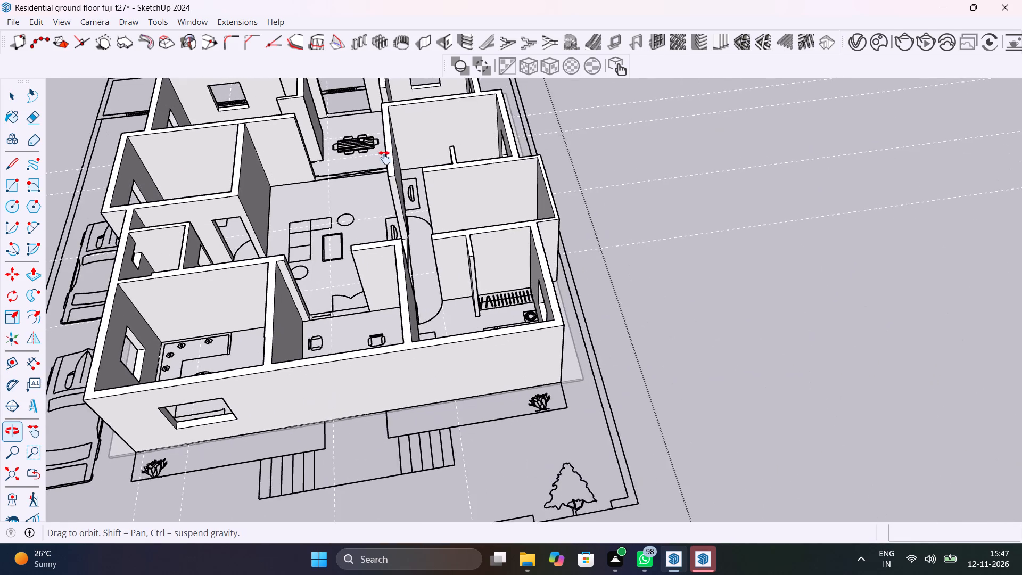
{"action": "middle_click_drag", "start_coordinate": [384, 158], "coordinate": [501, 241], "text": "shift"}
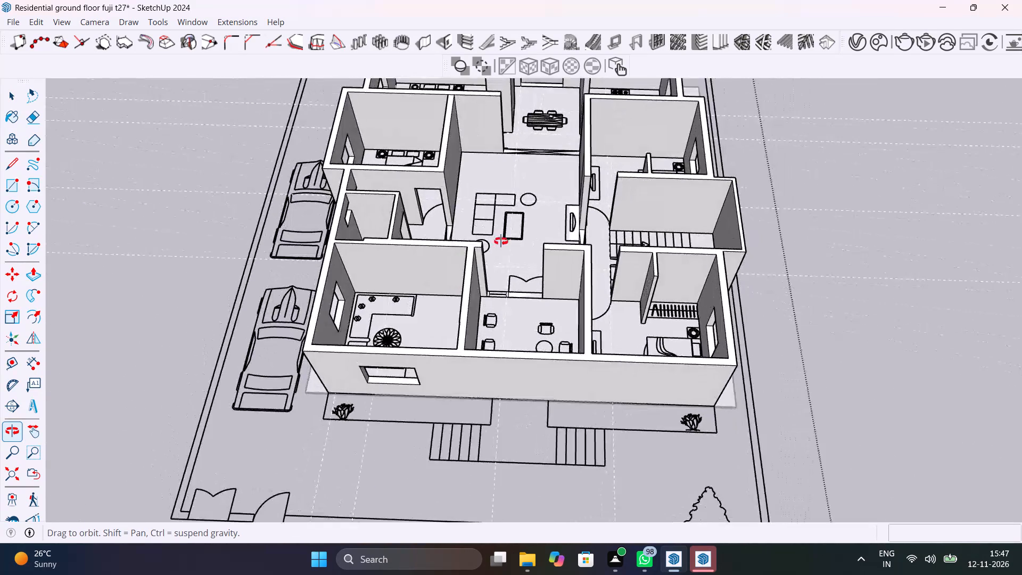
{"action": "middle_click_drag", "start_coordinate": [501, 241], "coordinate": [182, 207], "text": "shift"}
{"action": "scroll", "coordinate": [660, 151], "scroll_direction": "up", "scroll_amount": 7}
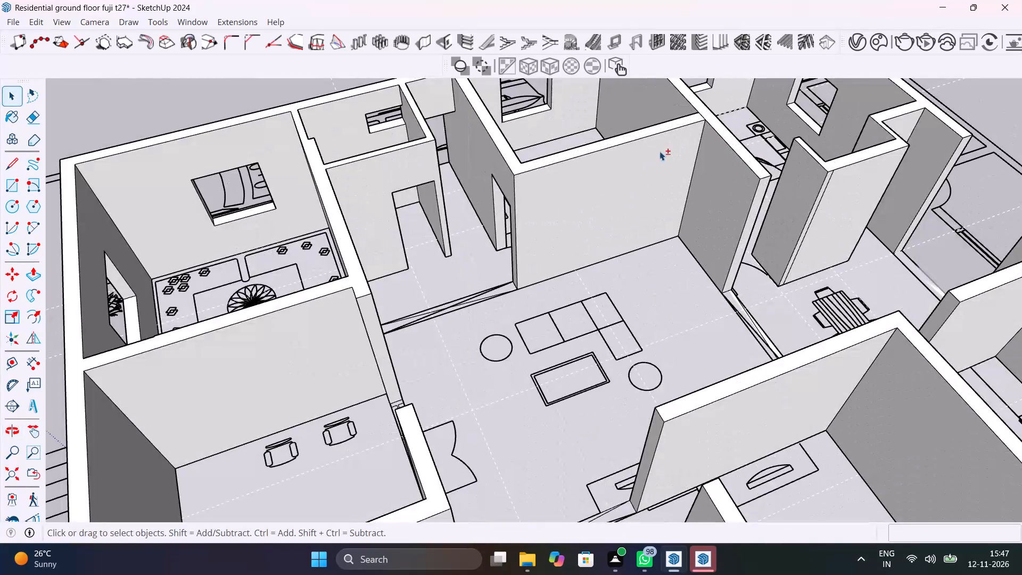
{"action": "middle_click_drag", "start_coordinate": [660, 151], "coordinate": [609, 213], "text": "shift"}
{"action": "scroll", "coordinate": [609, 213], "scroll_direction": "up", "scroll_amount": 1}
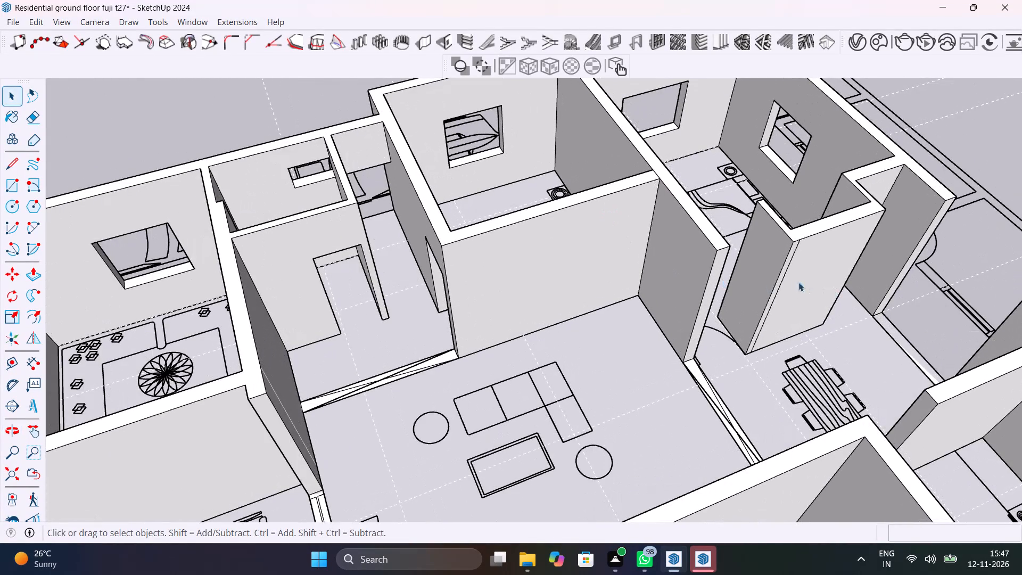
{"action": "middle_click_drag", "start_coordinate": [783, 278], "coordinate": [561, 237]}
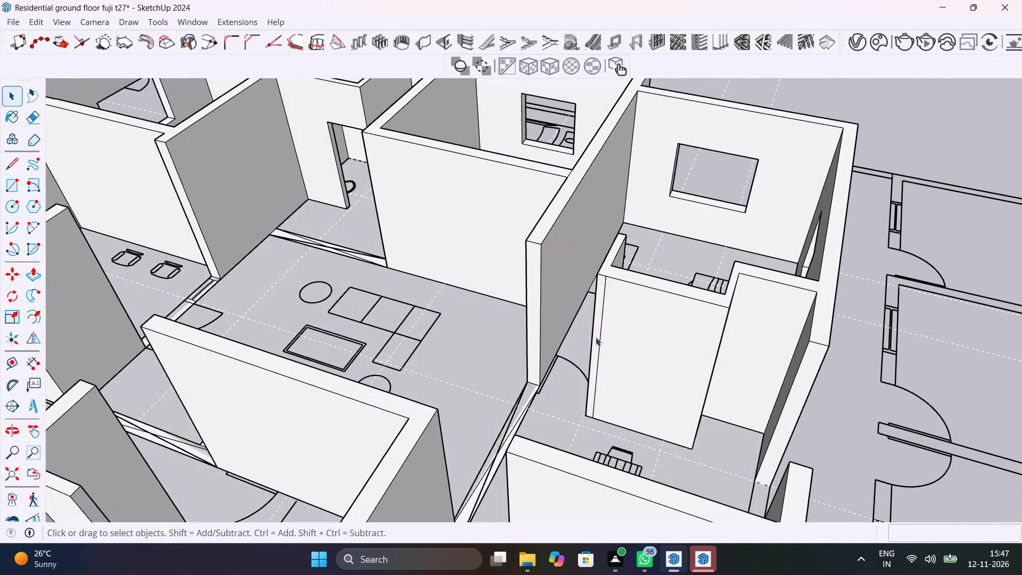
{"action": "scroll", "coordinate": [590, 350], "scroll_direction": "up", "scroll_amount": 6}
{"action": "scroll", "coordinate": [570, 395], "scroll_direction": "up", "scroll_amount": 7}
{"action": "middle_click_drag", "start_coordinate": [583, 446], "coordinate": [721, 464]}
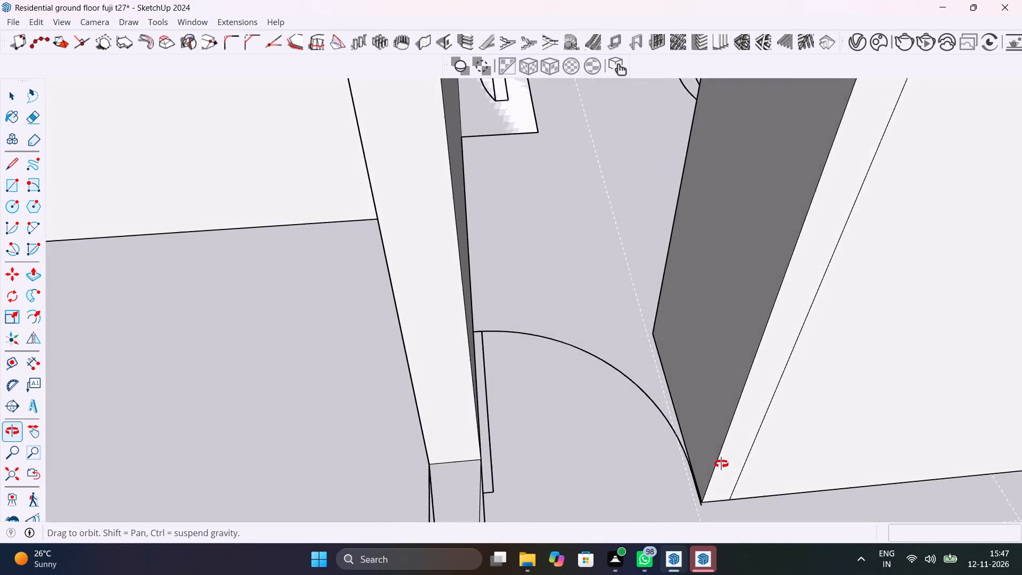
{"action": "middle_click_drag", "start_coordinate": [721, 464], "coordinate": [632, 392]}
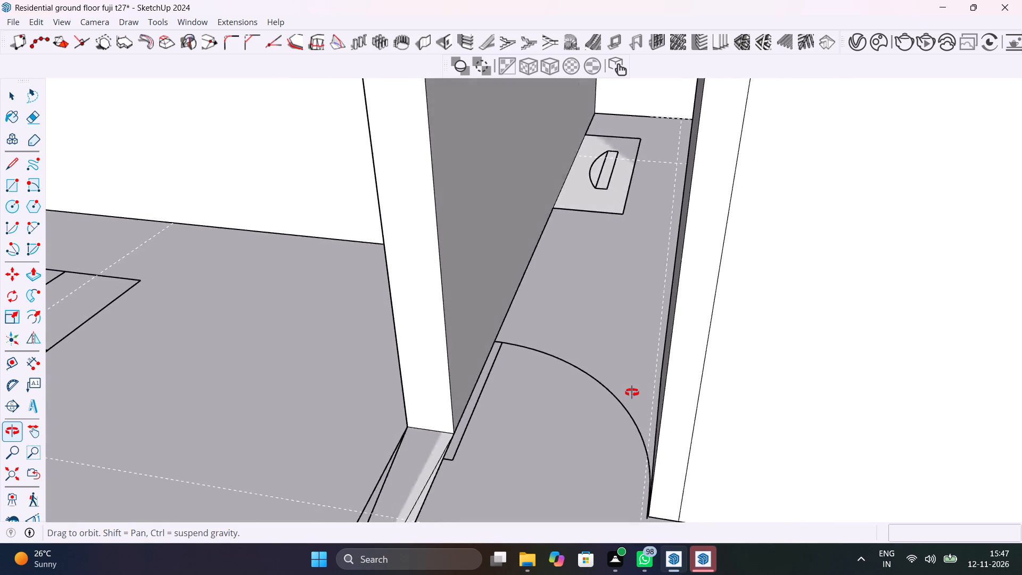
{"action": "middle_click_drag", "start_coordinate": [632, 392], "coordinate": [748, 461]}
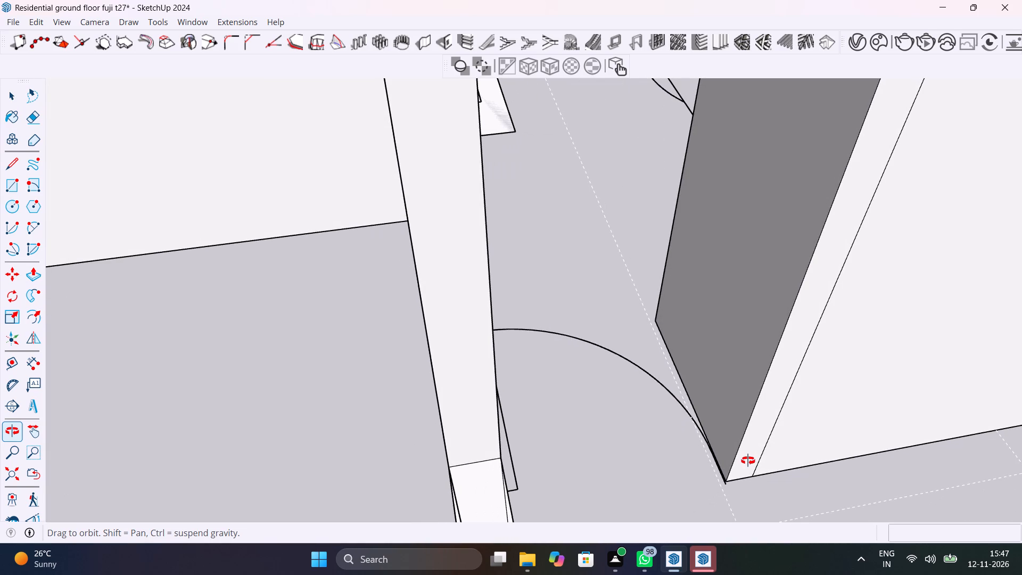
{"action": "middle_click_drag", "start_coordinate": [748, 461], "coordinate": [635, 342]}
{"action": "scroll", "coordinate": [747, 456], "scroll_direction": "up", "scroll_amount": 1}
{"action": "scroll", "coordinate": [632, 340], "scroll_direction": "down", "scroll_amount": 8}
{"action": "middle_click_drag", "start_coordinate": [591, 346], "coordinate": [652, 440]}
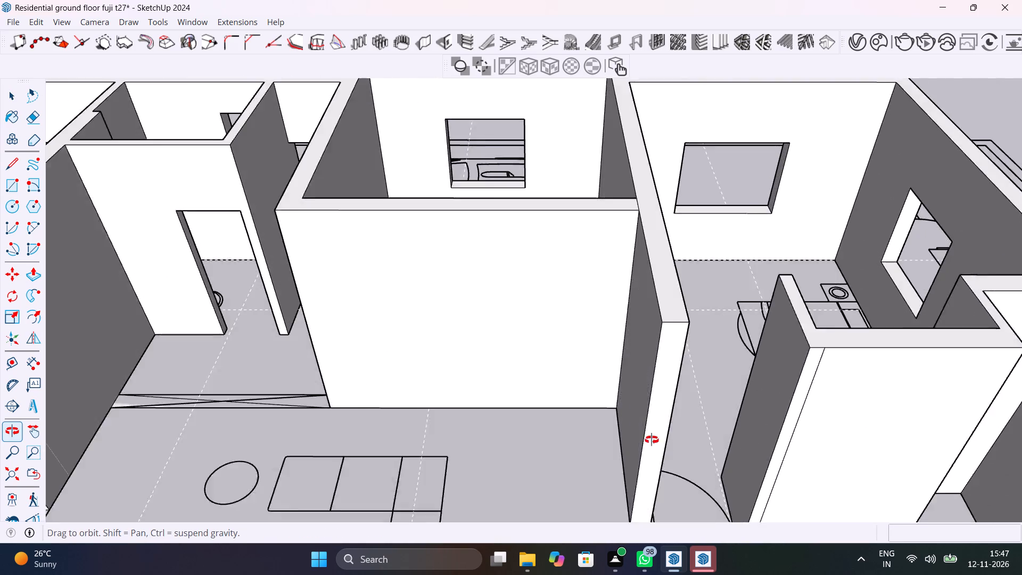
{"action": "middle_click_drag", "start_coordinate": [652, 440], "coordinate": [654, 441]}
{"action": "scroll", "coordinate": [654, 441], "scroll_direction": "up", "scroll_amount": 1}
{"action": "scroll", "coordinate": [650, 422], "scroll_direction": "down", "scroll_amount": 10}
{"action": "middle_click_drag", "start_coordinate": [696, 487], "coordinate": [708, 487]}
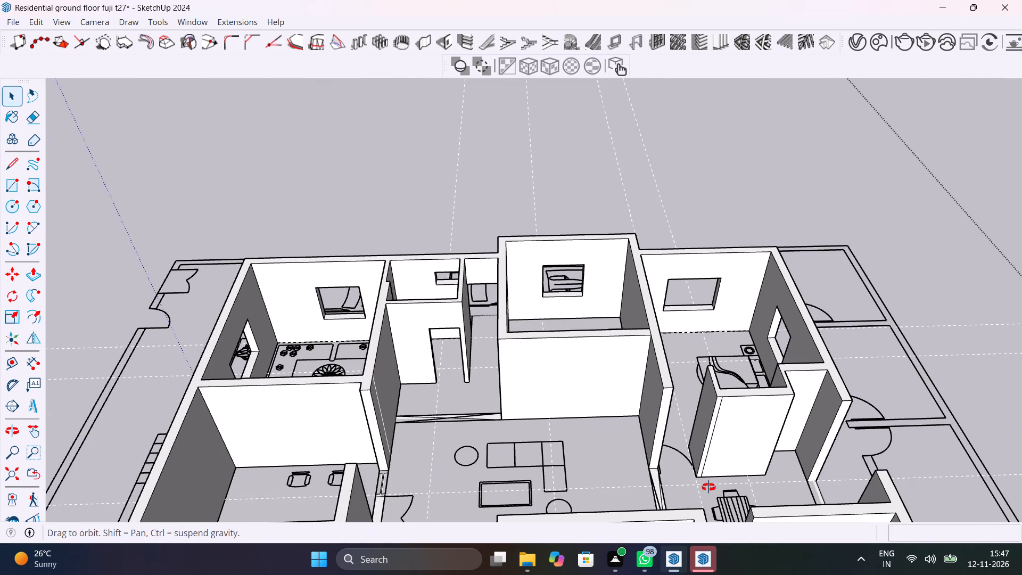
{"action": "middle_click_drag", "start_coordinate": [708, 487], "coordinate": [933, 549]}
Measure across the dining side between the facing wall corners, and measure the width of the opening between living and dining areas.
{"action": "scroll", "coordinate": [794, 353], "scroll_direction": "up", "scroll_amount": 6}
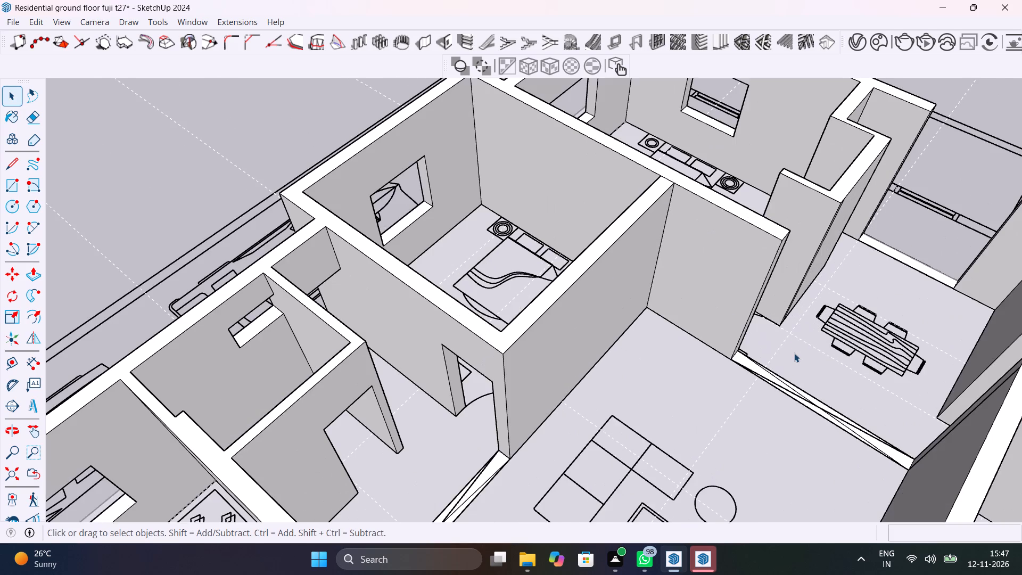
{"action": "scroll", "coordinate": [794, 353], "scroll_direction": "up", "scroll_amount": 11}
{"action": "scroll", "coordinate": [794, 353], "scroll_direction": "down", "scroll_amount": 15}
{"action": "scroll", "coordinate": [833, 409], "scroll_direction": "up", "scroll_amount": 6}
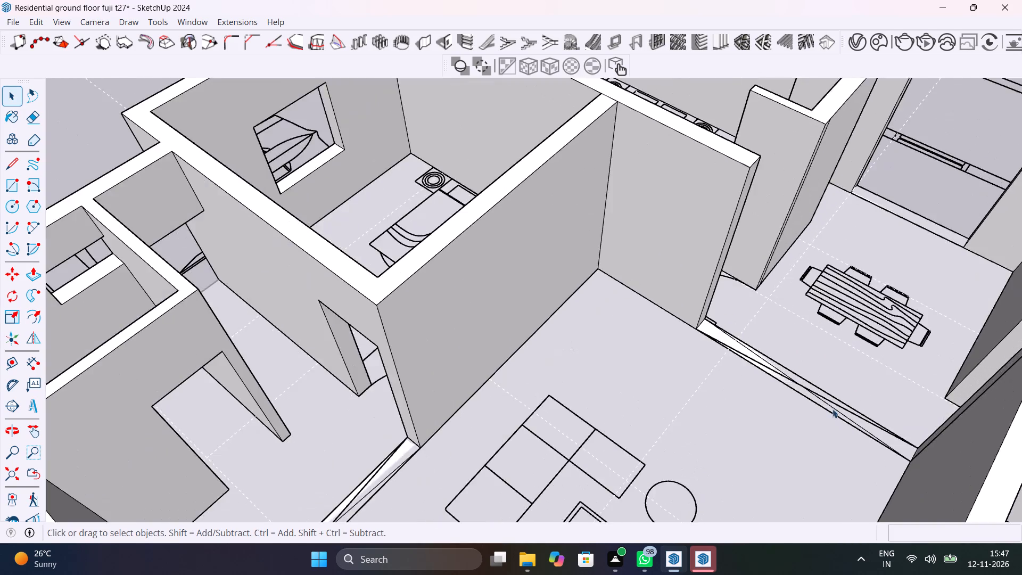
{"action": "scroll", "coordinate": [833, 409], "scroll_direction": "up", "scroll_amount": 4}
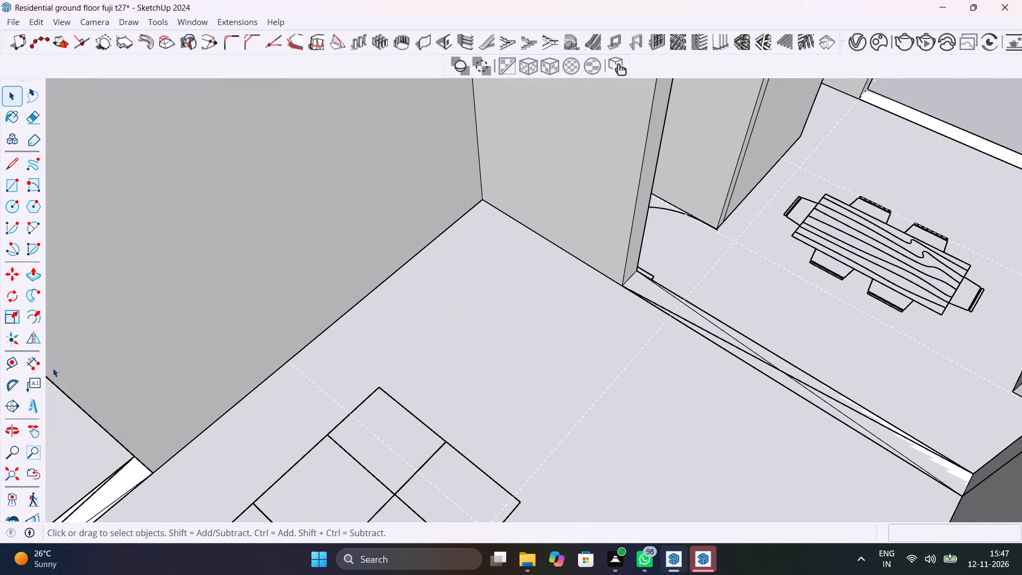
{"action": "left_click", "coordinate": [36, 367]}
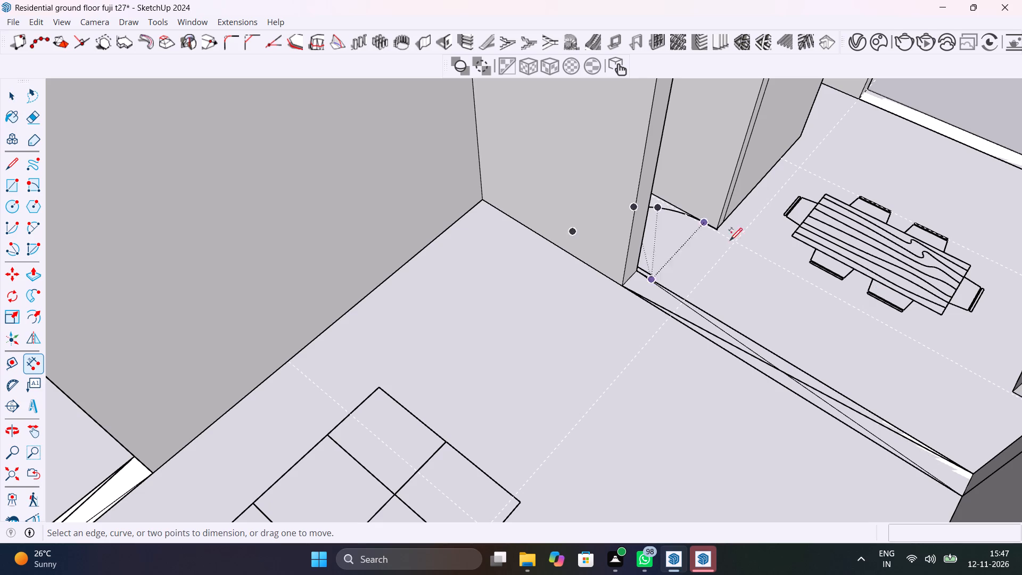
{"action": "left_click", "coordinate": [1015, 388]}
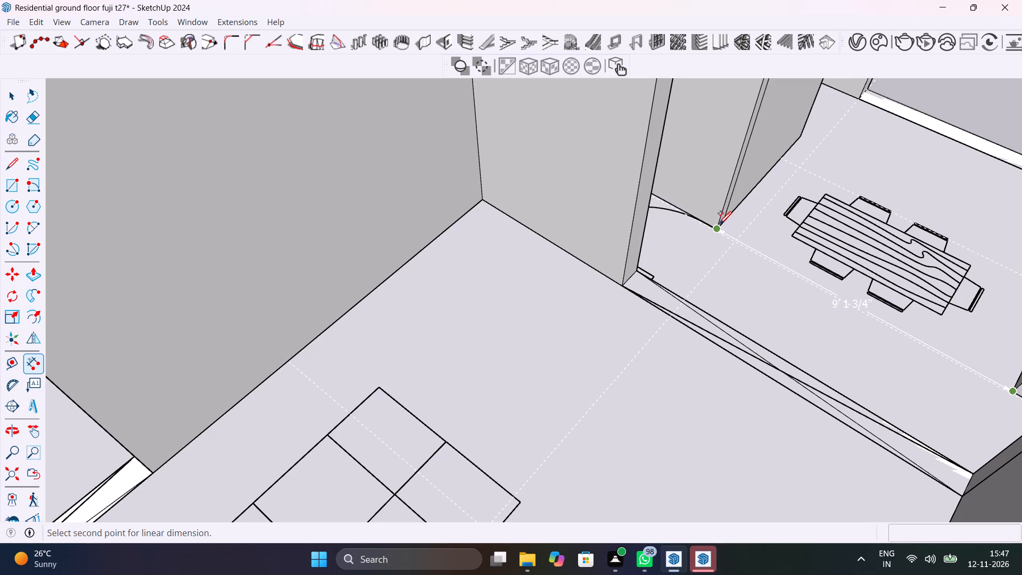
{"action": "key", "text": "Escape"}
{"action": "scroll", "coordinate": [787, 365], "scroll_direction": "down", "scroll_amount": 4}
{"action": "key", "text": "space"}
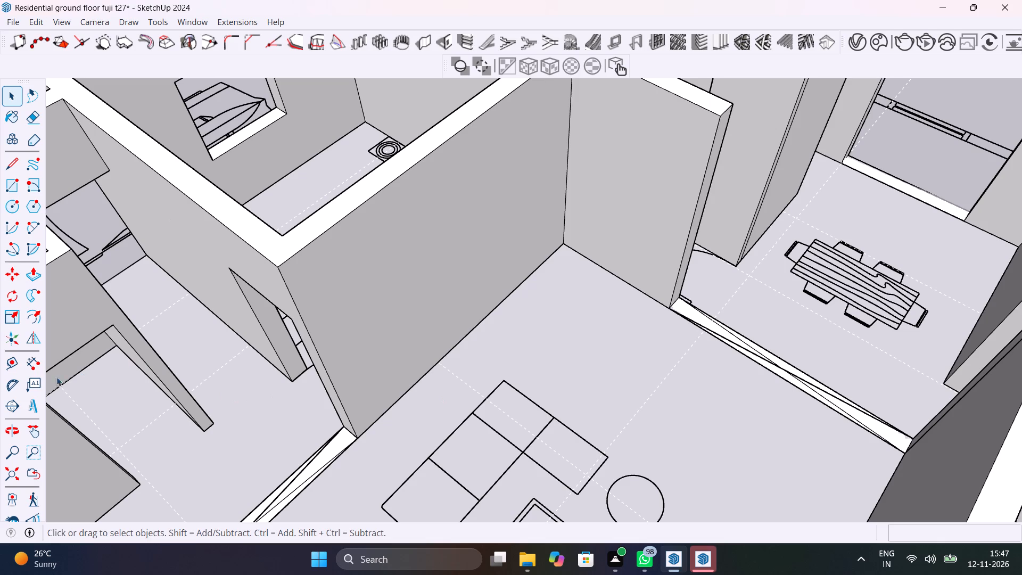
{"action": "left_click", "coordinate": [35, 366]}
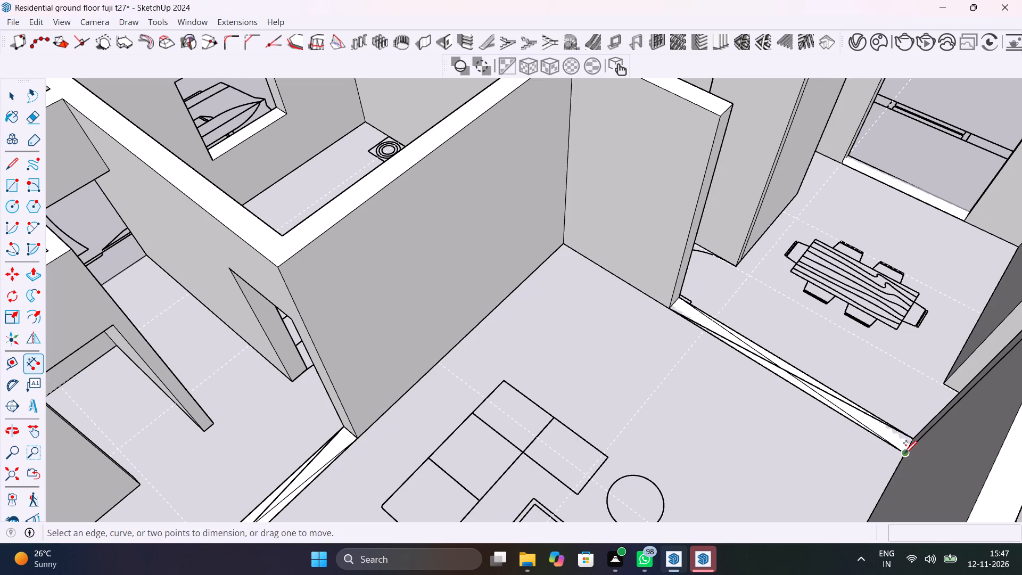
{"action": "left_click", "coordinate": [905, 453]}
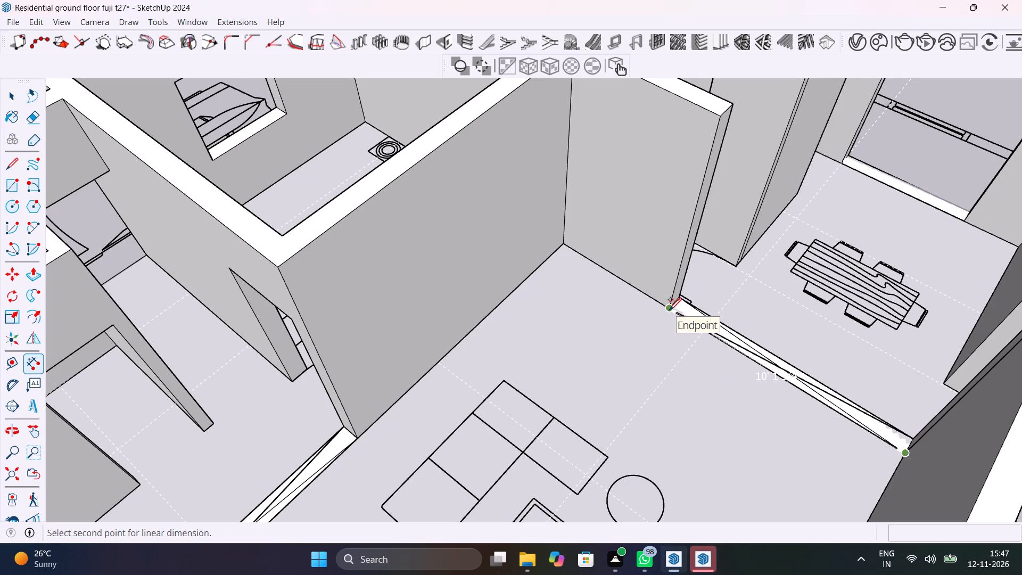
{"action": "key", "text": "Escape"}
{"action": "key", "text": "space"}
Delete the two diagonal lines crossing the floor strip of the opening between the living and dining areas.
{"action": "scroll", "coordinate": [729, 349], "scroll_direction": "up", "scroll_amount": 5}
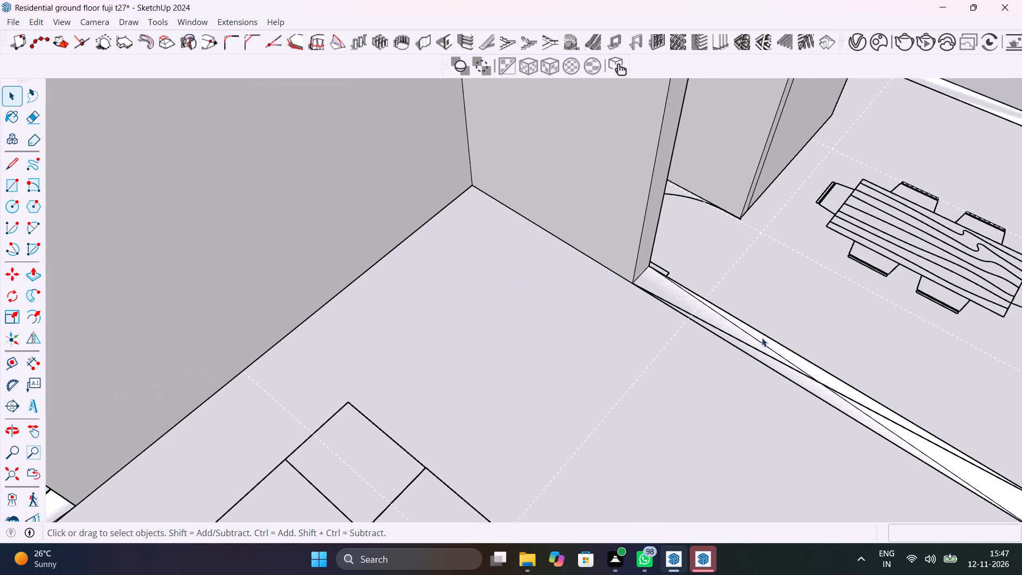
{"action": "left_click", "coordinate": [778, 352]}
{"action": "key", "text": "Delete"}
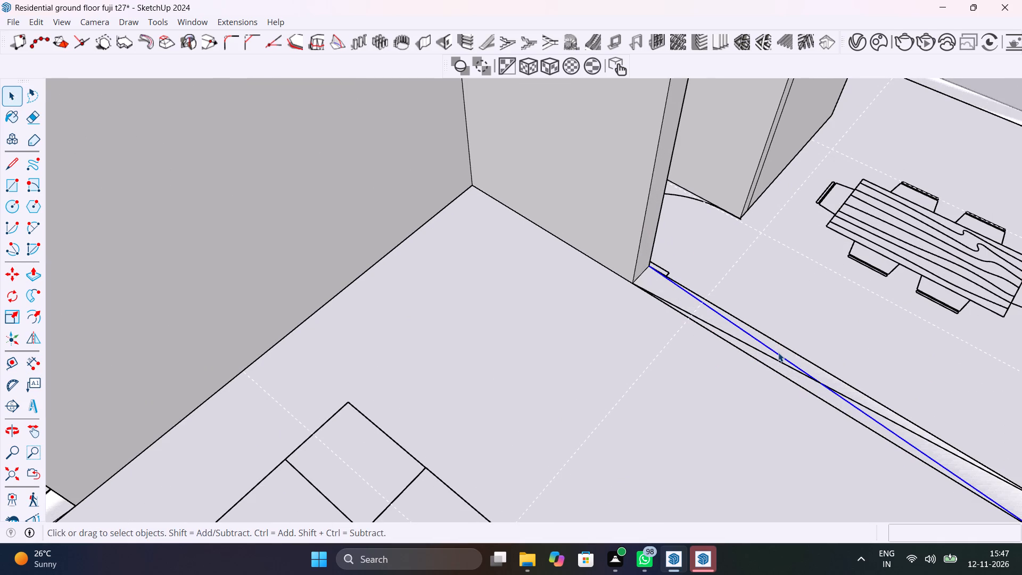
{"action": "left_click", "coordinate": [796, 372]}
{"action": "key", "text": "Delete"}
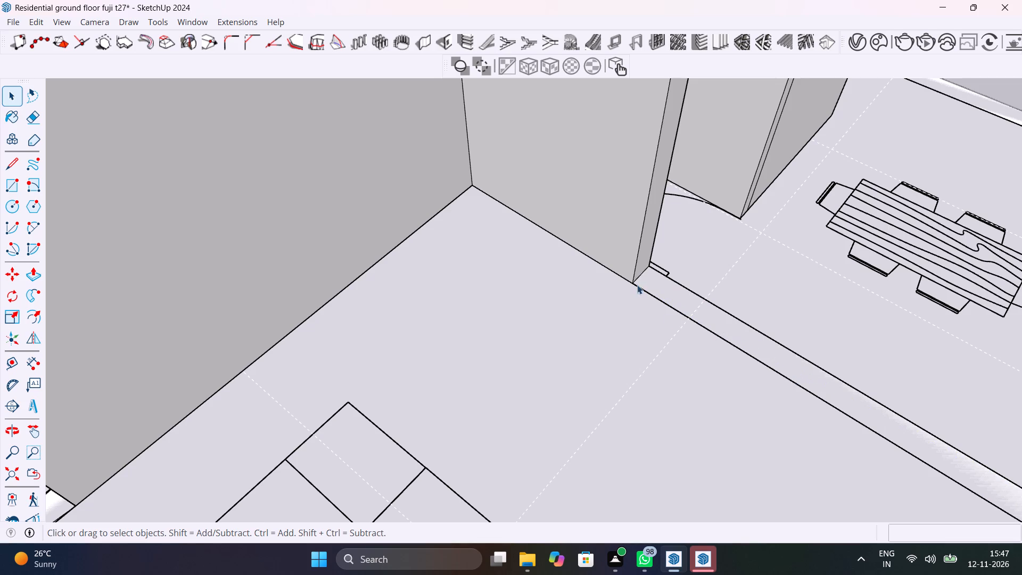
Push/Pull the living room wall's end face into the dining opening, flush with the dining-side face of the wall across the doorway.
{"action": "left_click", "coordinate": [641, 268]}
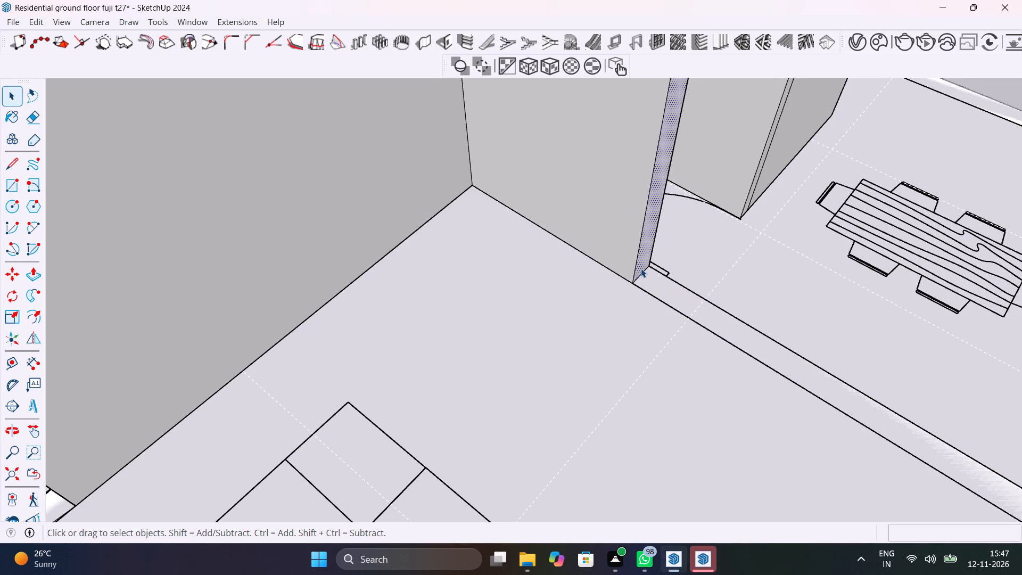
{"action": "key", "text": "p"}
{"action": "left_click", "coordinate": [641, 268]}
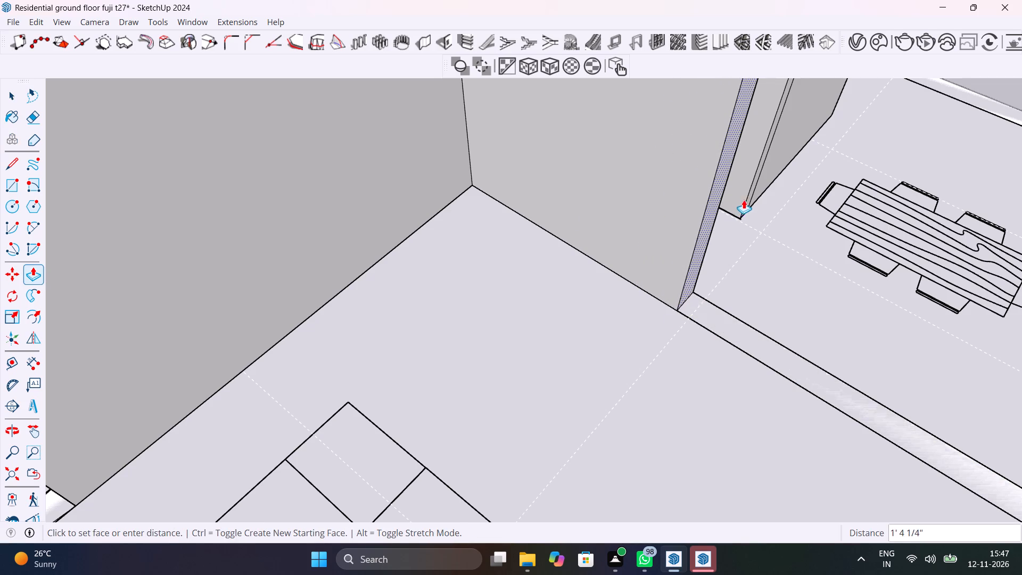
{"action": "left_click", "coordinate": [752, 191]}
{"action": "key", "text": "space"}
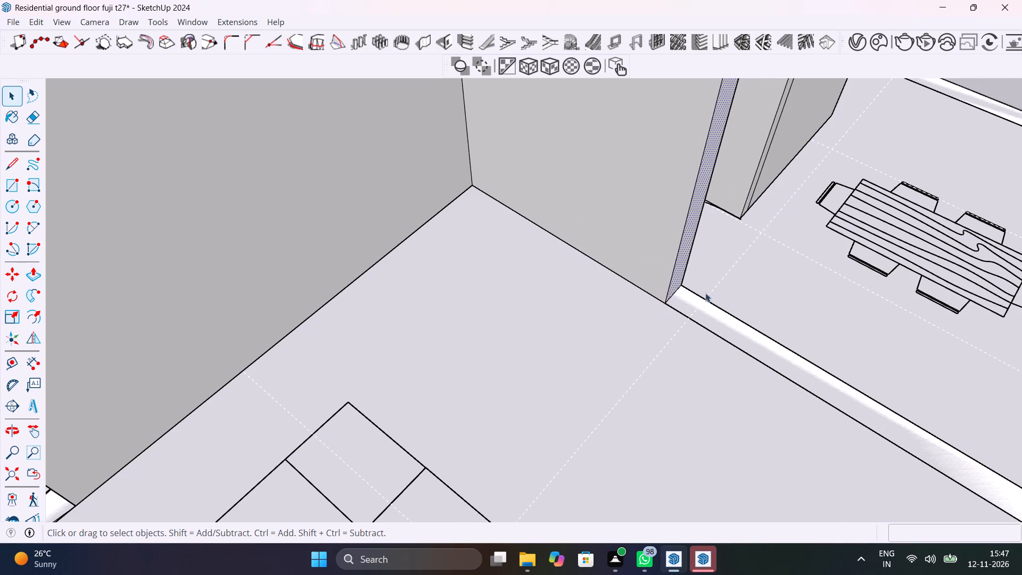
Delete the door leaf and swing arc from the floor plan at the doorway beside the extended wall end.
{"action": "middle_click_drag", "start_coordinate": [700, 305], "coordinate": [347, 277]}
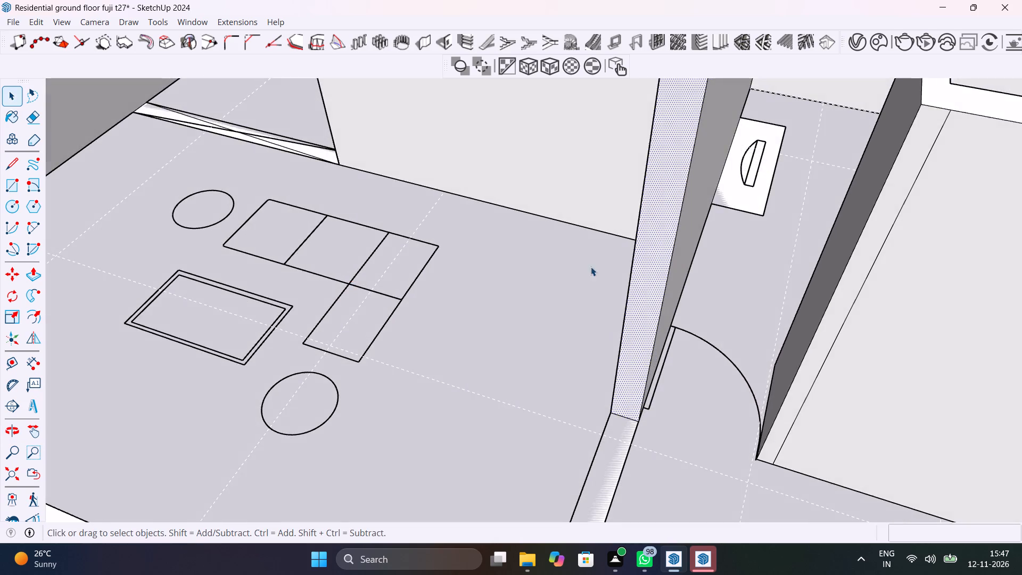
{"action": "scroll", "coordinate": [690, 266], "scroll_direction": "down", "scroll_amount": 6}
{"action": "scroll", "coordinate": [678, 331], "scroll_direction": "up", "scroll_amount": 10}
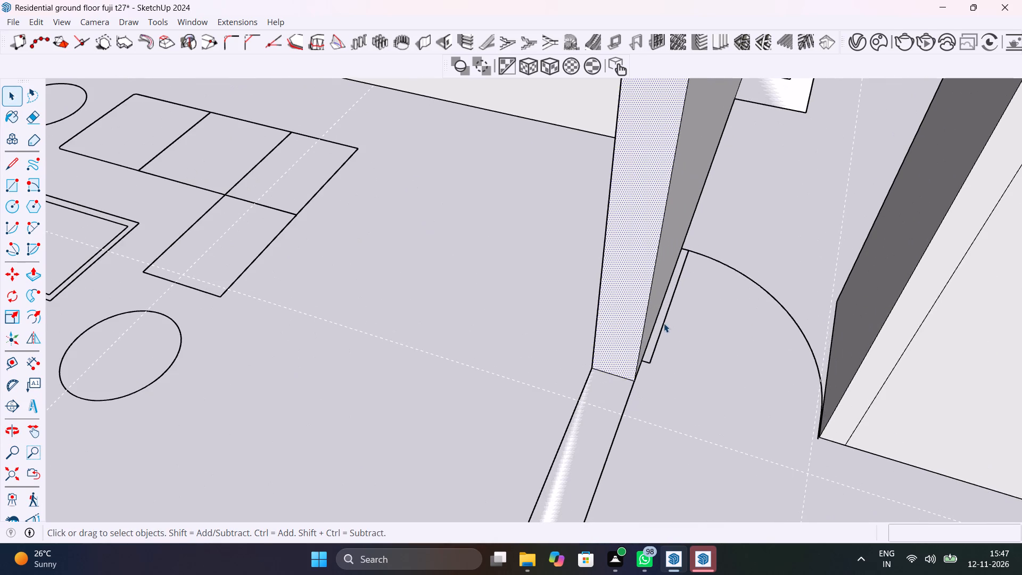
{"action": "left_click", "coordinate": [663, 330]}
{"action": "key", "text": "Delete"}
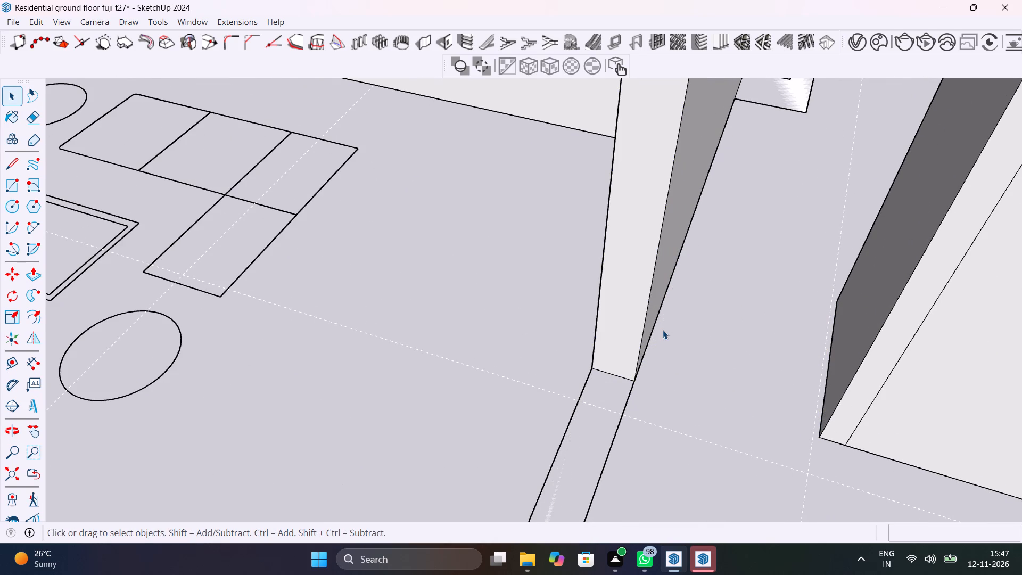
Delete the vertical seam line near the corner of the wall face overlooking the dining table.
{"action": "scroll", "coordinate": [684, 336], "scroll_direction": "down", "scroll_amount": 11}
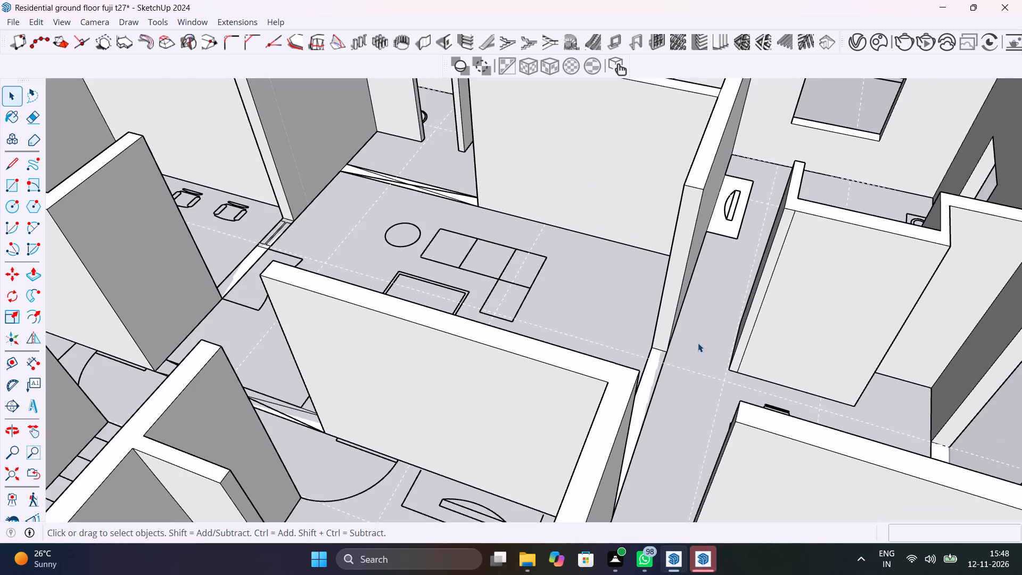
{"action": "middle_click_drag", "start_coordinate": [698, 343], "coordinate": [777, 371]}
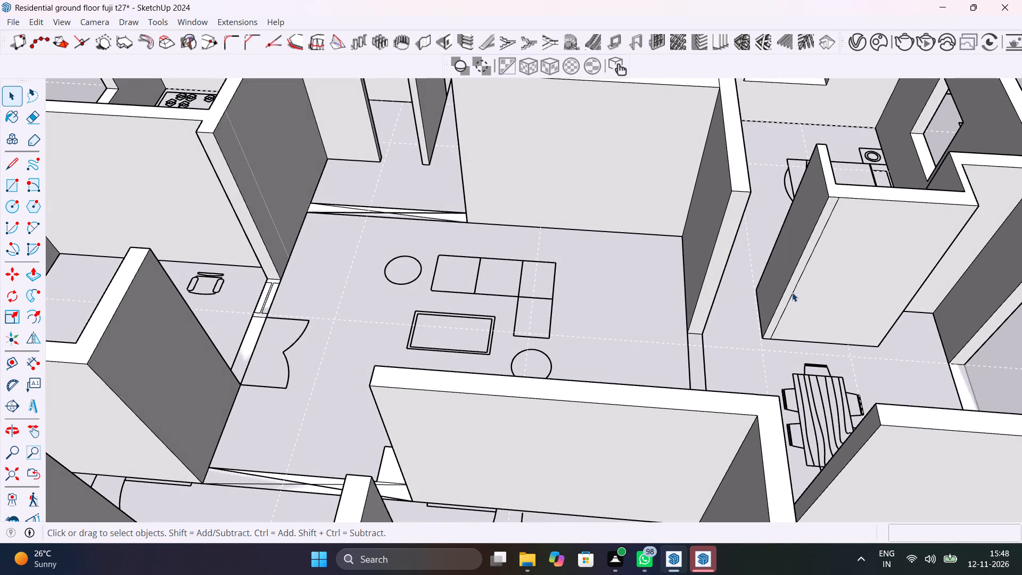
{"action": "left_click", "coordinate": [792, 291]}
{"action": "key", "text": "Delete"}
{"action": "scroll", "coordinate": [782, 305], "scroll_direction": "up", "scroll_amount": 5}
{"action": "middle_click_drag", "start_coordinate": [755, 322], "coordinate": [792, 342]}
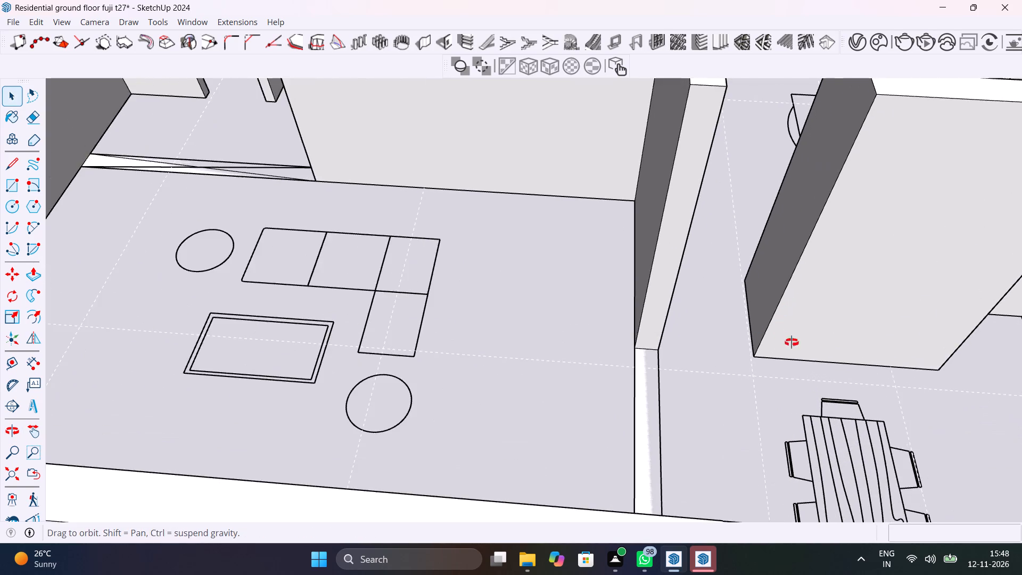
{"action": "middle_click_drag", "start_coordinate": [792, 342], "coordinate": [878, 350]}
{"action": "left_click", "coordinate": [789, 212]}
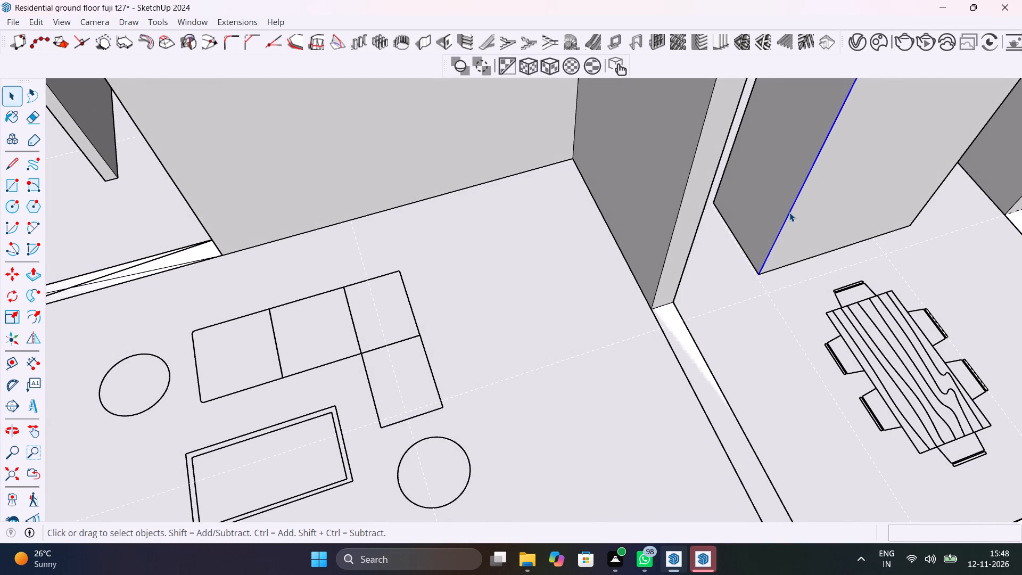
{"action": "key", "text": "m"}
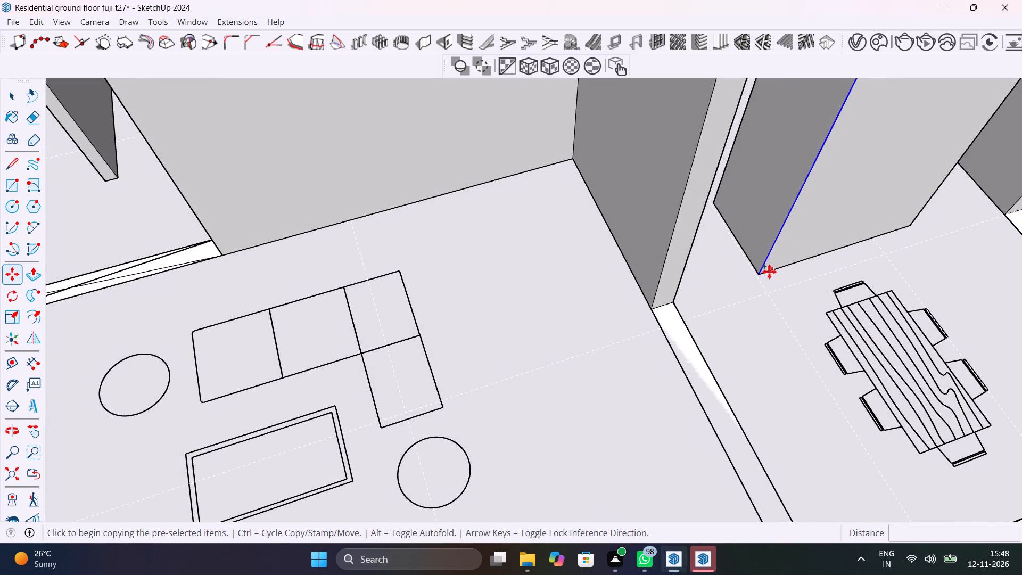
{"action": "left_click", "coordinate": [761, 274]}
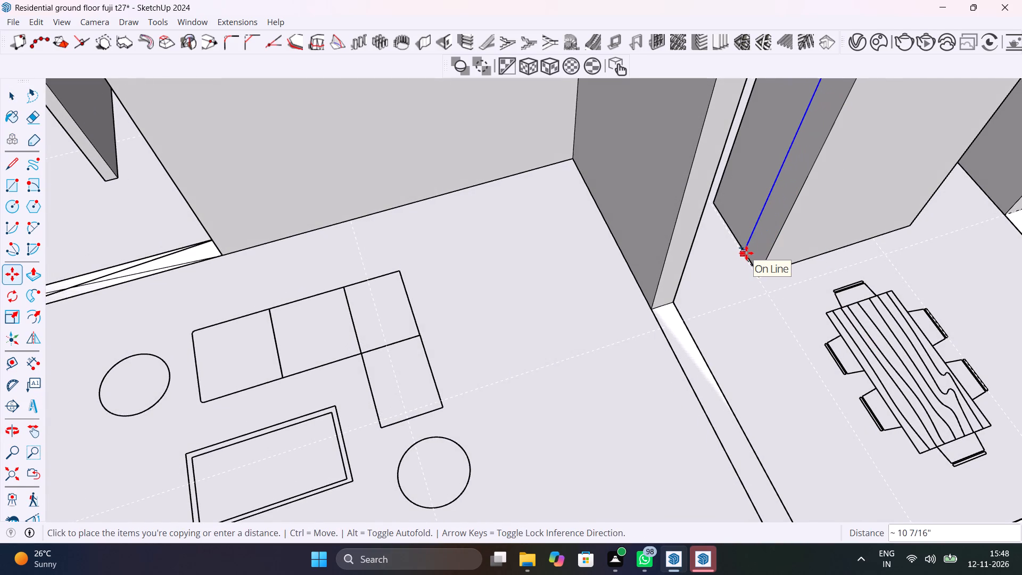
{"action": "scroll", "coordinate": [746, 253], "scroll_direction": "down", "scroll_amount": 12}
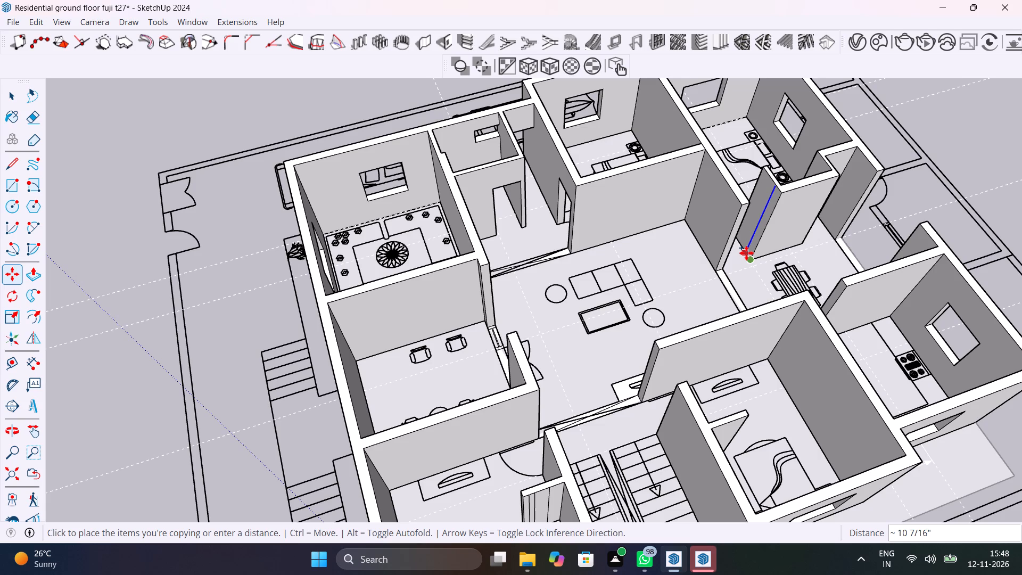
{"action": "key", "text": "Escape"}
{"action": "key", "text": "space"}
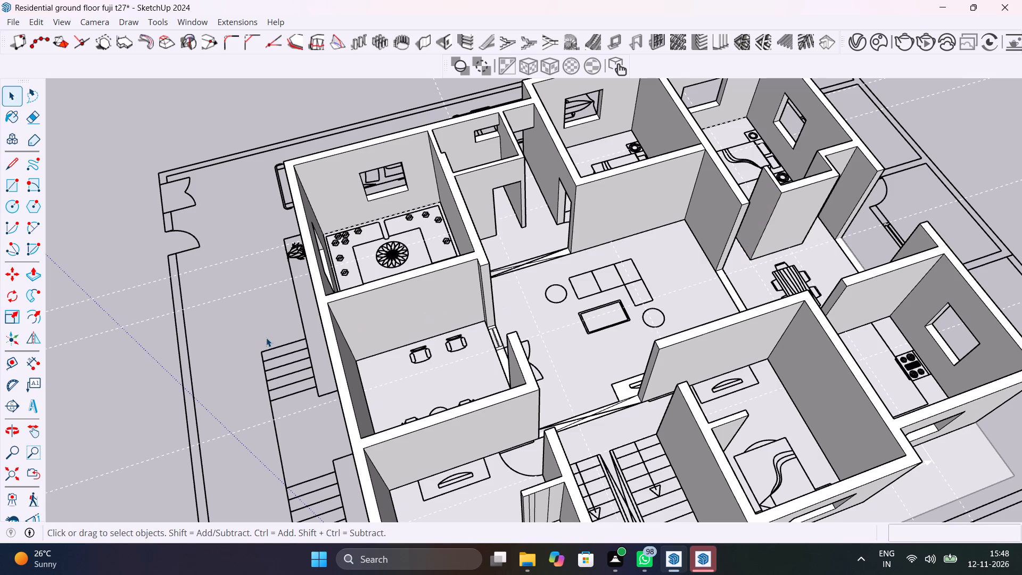
Measure the thickness of the wall end beside the doorway between the armchair room and the living room.
{"action": "left_click", "coordinate": [28, 363]}
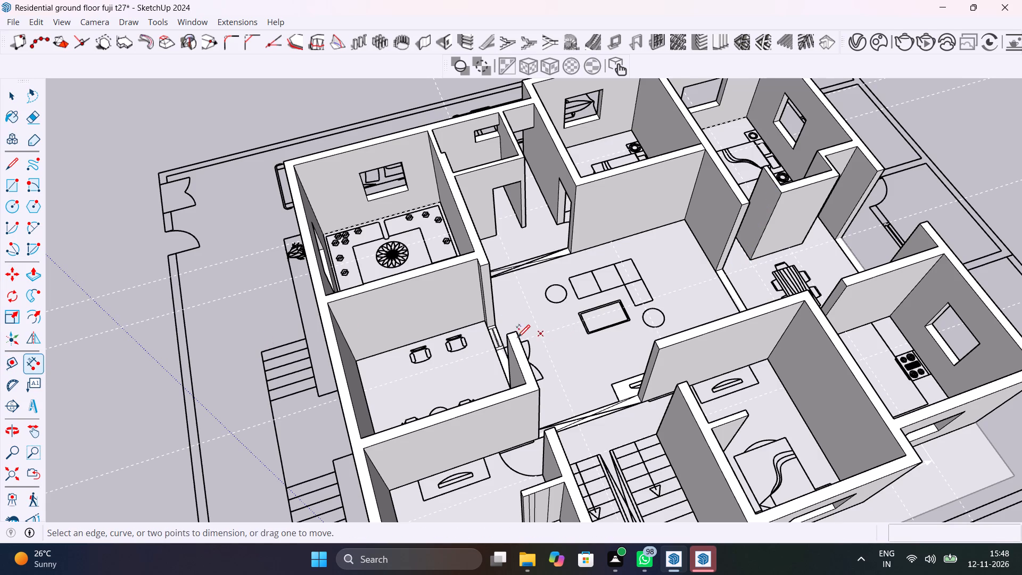
{"action": "scroll", "coordinate": [513, 335], "scroll_direction": "up", "scroll_amount": 17}
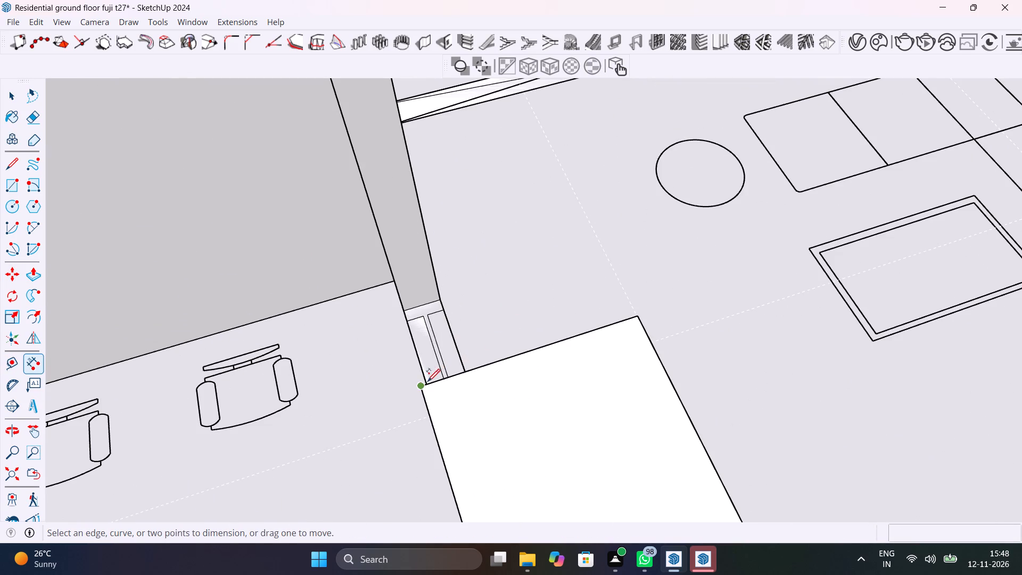
{"action": "left_click", "coordinate": [422, 387]}
{"action": "left_click", "coordinate": [636, 317]}
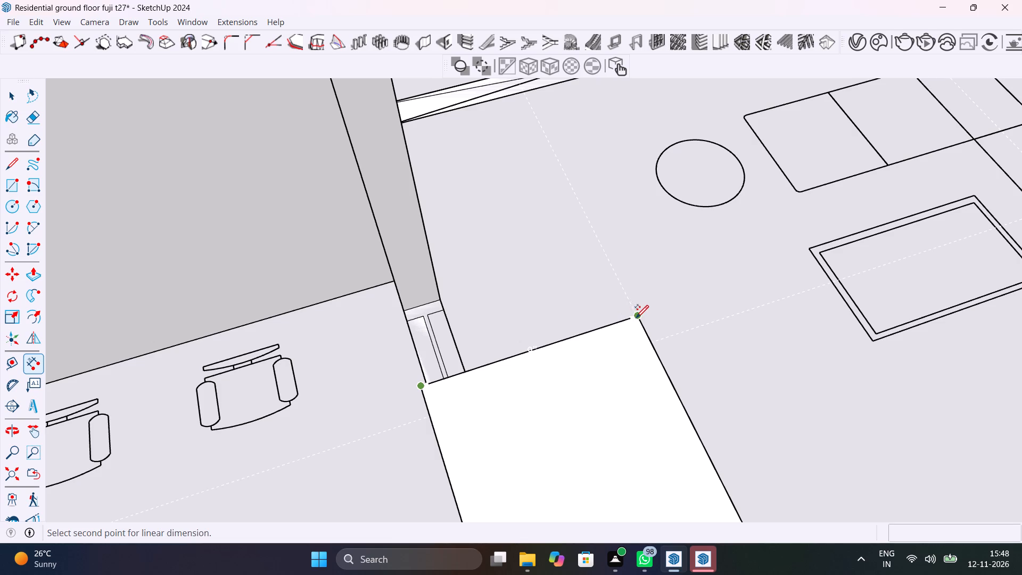
{"action": "scroll", "coordinate": [622, 269], "scroll_direction": "down", "scroll_amount": 13}
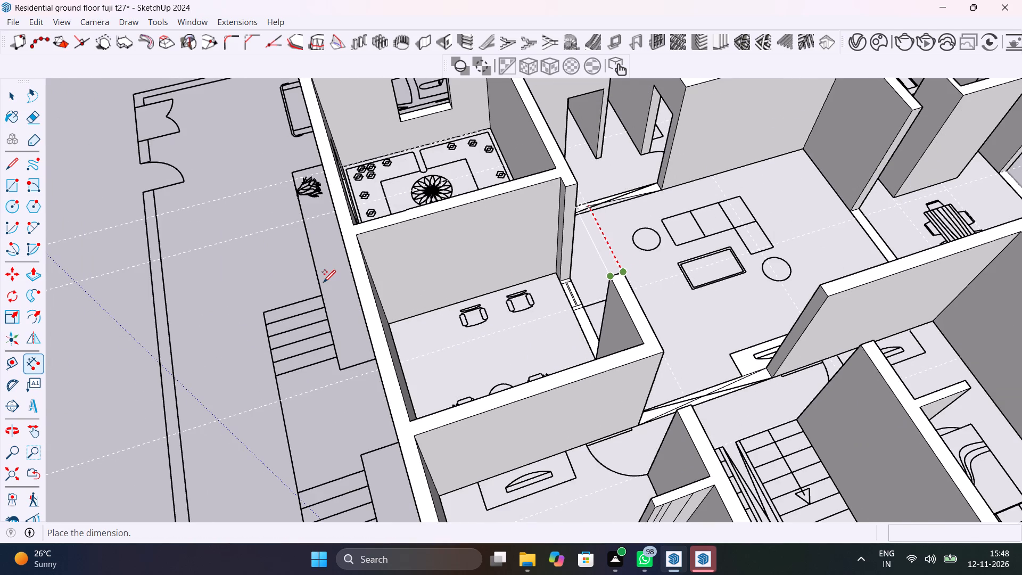
{"action": "key", "text": "Escape"}
Measure the thickness of the outer wall and of the partition wall where they meet at the armchair room's corner.
{"action": "scroll", "coordinate": [348, 240], "scroll_direction": "up", "scroll_amount": 6}
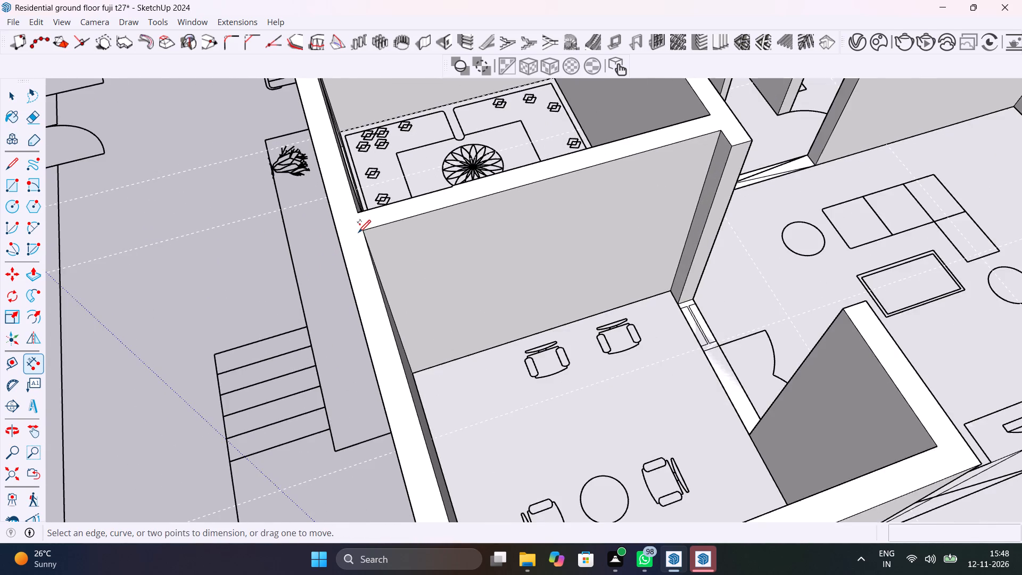
{"action": "scroll", "coordinate": [358, 231], "scroll_direction": "up", "scroll_amount": 5}
{"action": "left_click", "coordinate": [368, 229]}
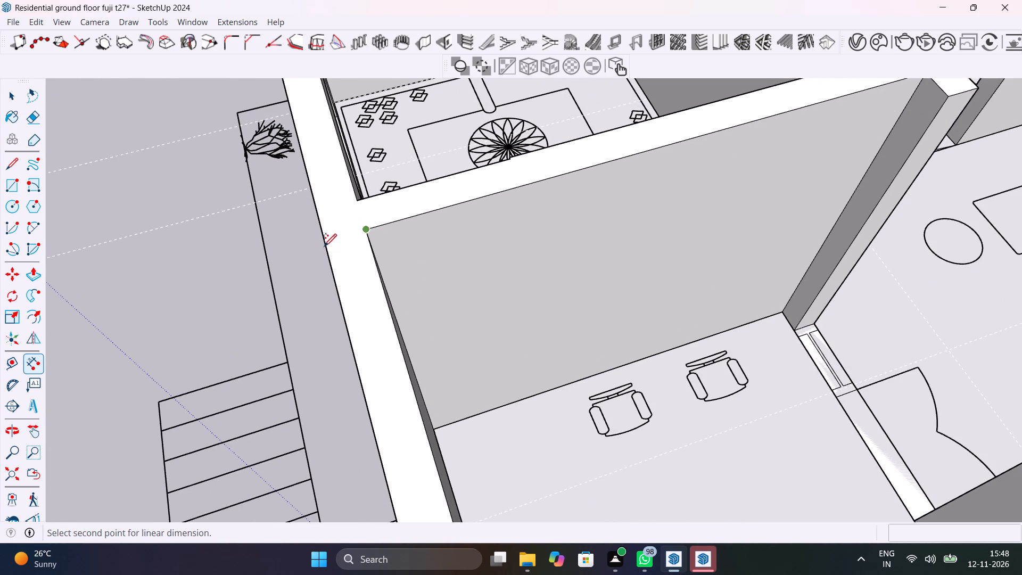
{"action": "left_click", "coordinate": [327, 243]}
{"action": "scroll", "coordinate": [310, 224], "scroll_direction": "down", "scroll_amount": 8}
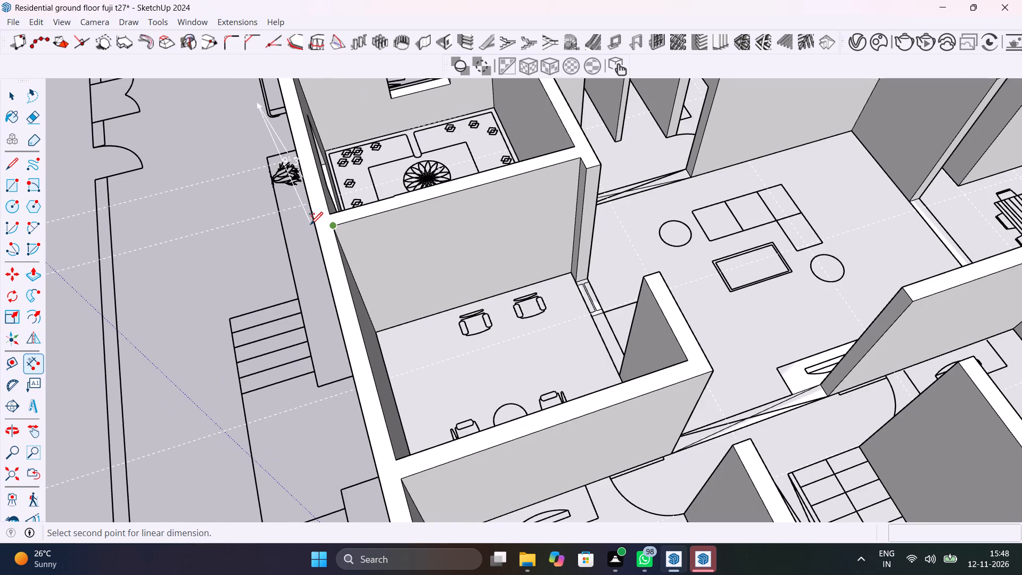
{"action": "key", "text": "Escape"}
{"action": "scroll", "coordinate": [338, 239], "scroll_direction": "up", "scroll_amount": 10}
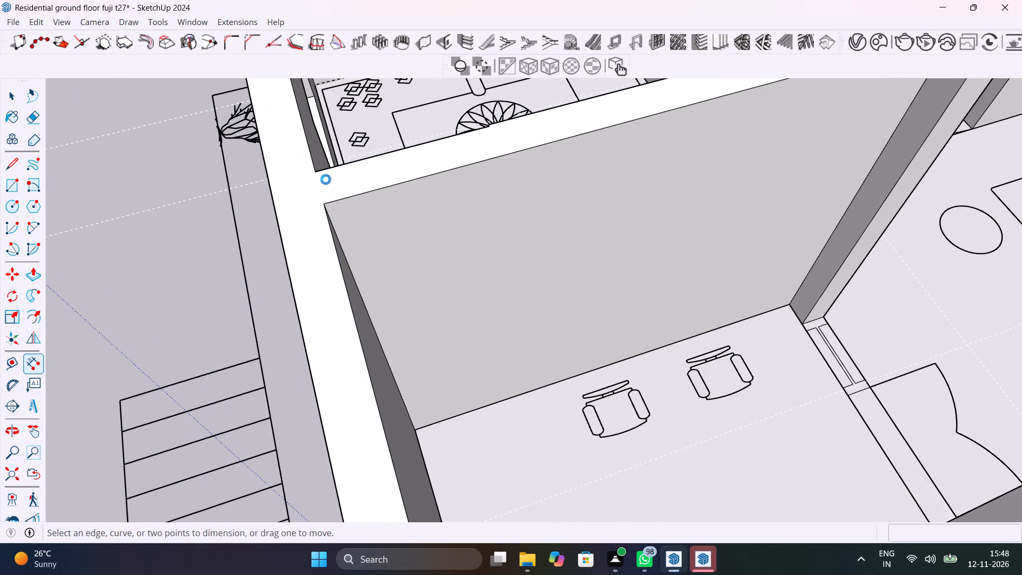
{"action": "left_click", "coordinate": [317, 171]}
{"action": "left_click", "coordinate": [322, 204]}
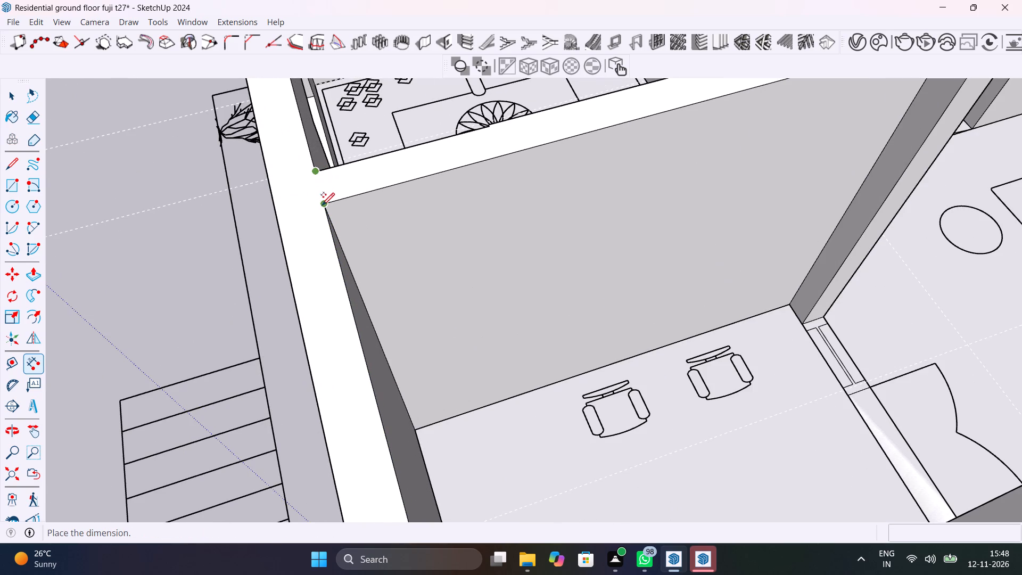
{"action": "scroll", "coordinate": [253, 215], "scroll_direction": "down", "scroll_amount": 6}
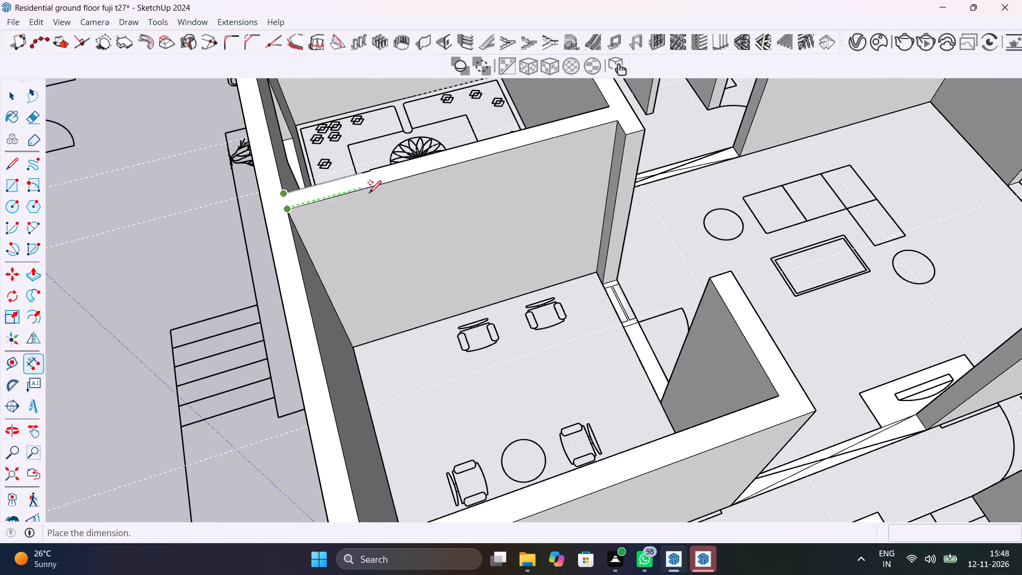
{"action": "scroll", "coordinate": [369, 191], "scroll_direction": "up", "scroll_amount": 10}
{"action": "key", "text": "Escape"}
{"action": "scroll", "coordinate": [369, 192], "scroll_direction": "down", "scroll_amount": 20}
{"action": "scroll", "coordinate": [369, 192], "scroll_direction": "down", "scroll_amount": 1}
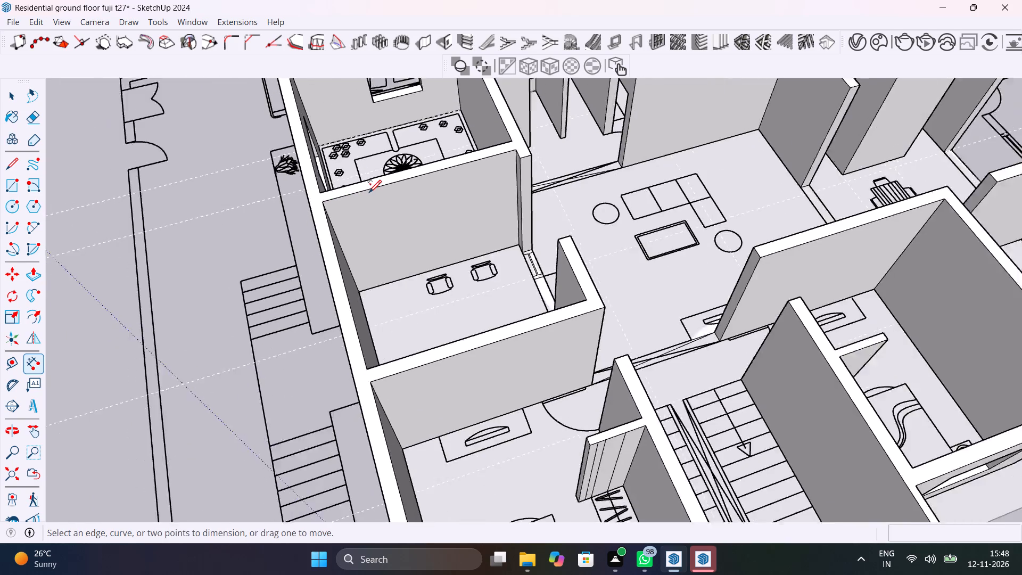
Measure the thickness of the wall between the bedroom and the living room at its top junction.
{"action": "scroll", "coordinate": [369, 192], "scroll_direction": "down", "scroll_amount": 8}
{"action": "scroll", "coordinate": [499, 164], "scroll_direction": "up", "scroll_amount": 10}
{"action": "middle_click_drag", "start_coordinate": [425, 122], "coordinate": [612, 235]}
{"action": "scroll", "coordinate": [612, 235], "scroll_direction": "up", "scroll_amount": 1}
{"action": "scroll", "coordinate": [467, 106], "scroll_direction": "up", "scroll_amount": 5}
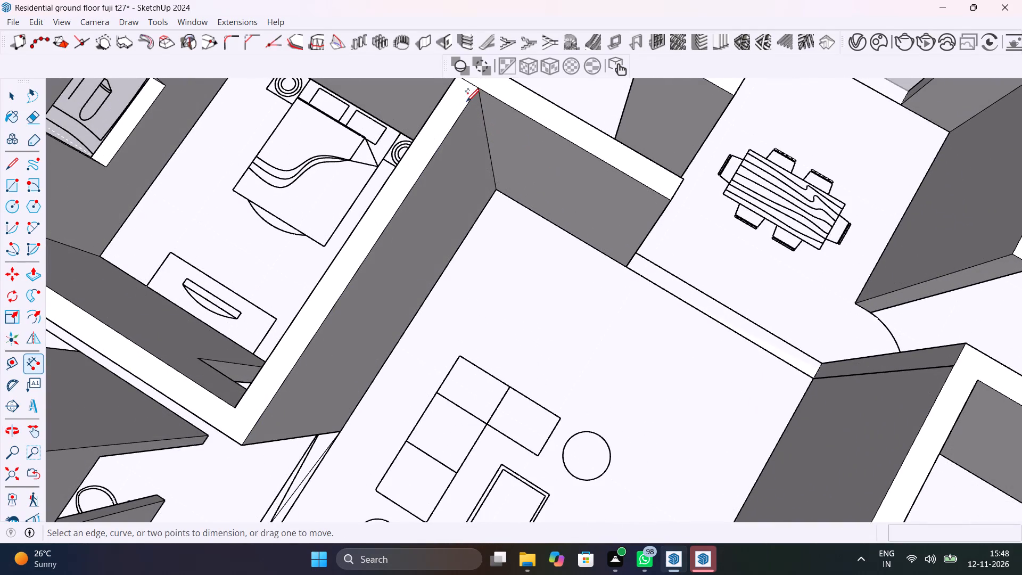
{"action": "middle_click_drag", "start_coordinate": [463, 105], "coordinate": [501, 207], "text": "shift"}
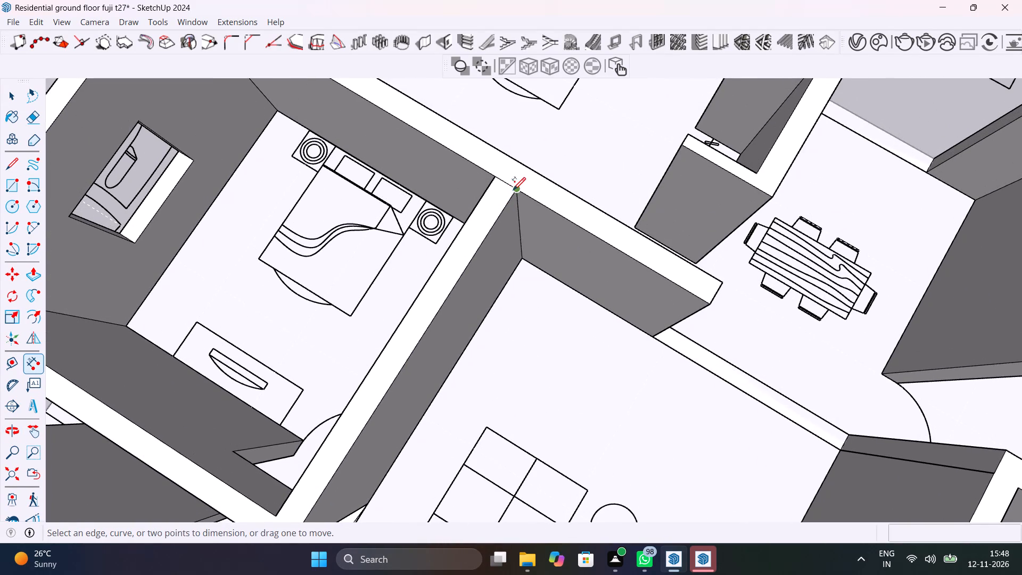
{"action": "scroll", "coordinate": [513, 189], "scroll_direction": "up", "scroll_amount": 6}
{"action": "left_click", "coordinate": [517, 188]}
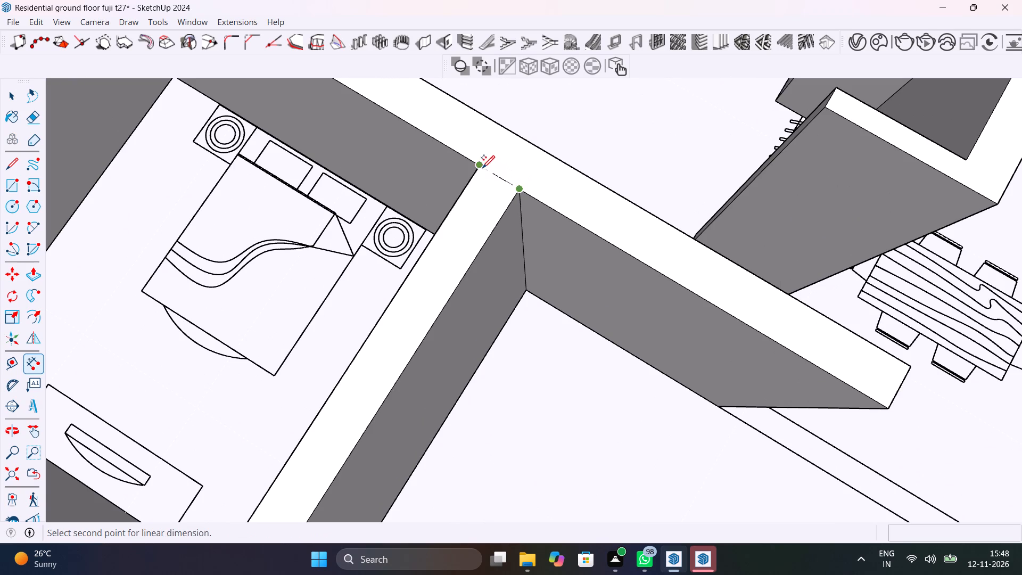
{"action": "left_click", "coordinate": [482, 167]}
{"action": "scroll", "coordinate": [558, 122], "scroll_direction": "down", "scroll_amount": 2}
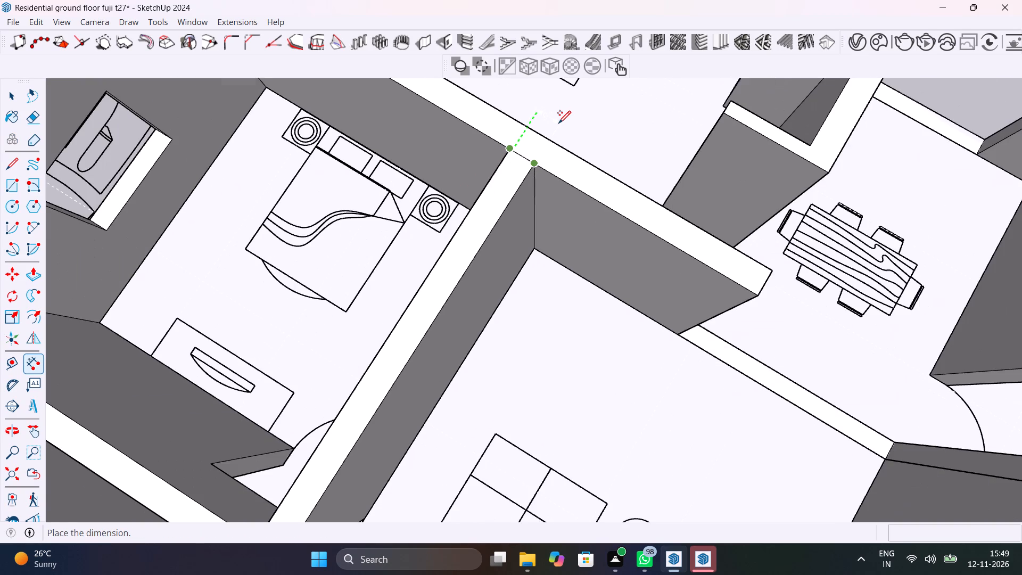
{"action": "scroll", "coordinate": [558, 122], "scroll_direction": "down", "scroll_amount": 1}
{"action": "key", "text": "Escape"}
{"action": "scroll", "coordinate": [603, 176], "scroll_direction": "down", "scroll_amount": 9}
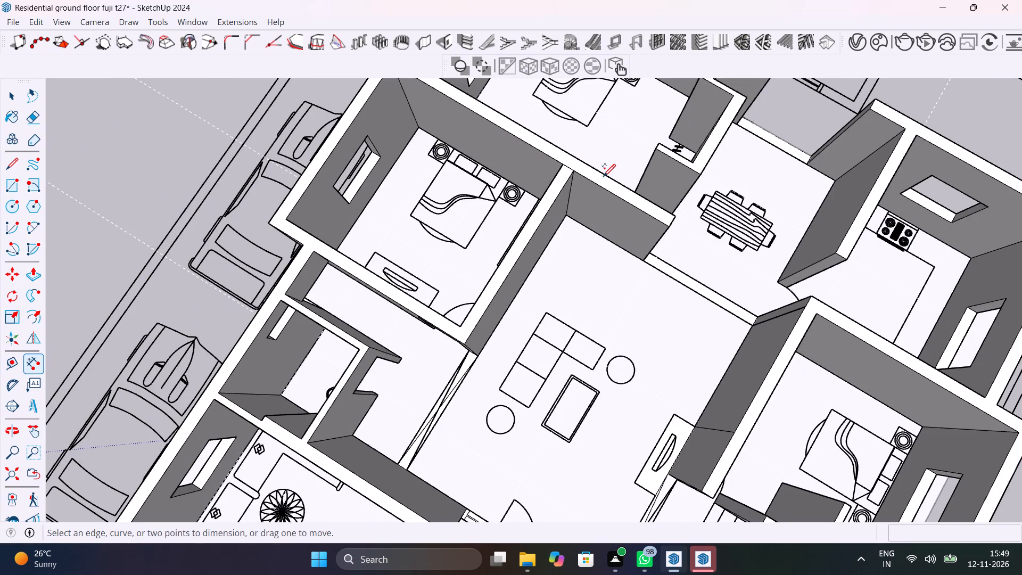
{"action": "key", "text": "space"}
Copy the vertical corner edge of the wall beside the dining table 9" inward along the face toward the passage.
{"action": "scroll", "coordinate": [688, 204], "scroll_direction": "up", "scroll_amount": 1}
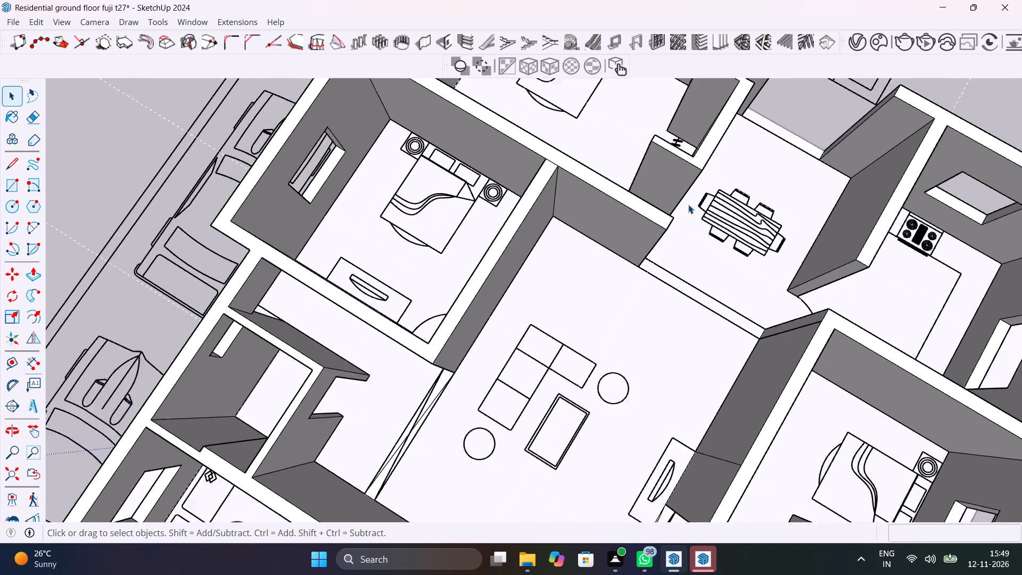
{"action": "scroll", "coordinate": [688, 204], "scroll_direction": "up", "scroll_amount": 9}
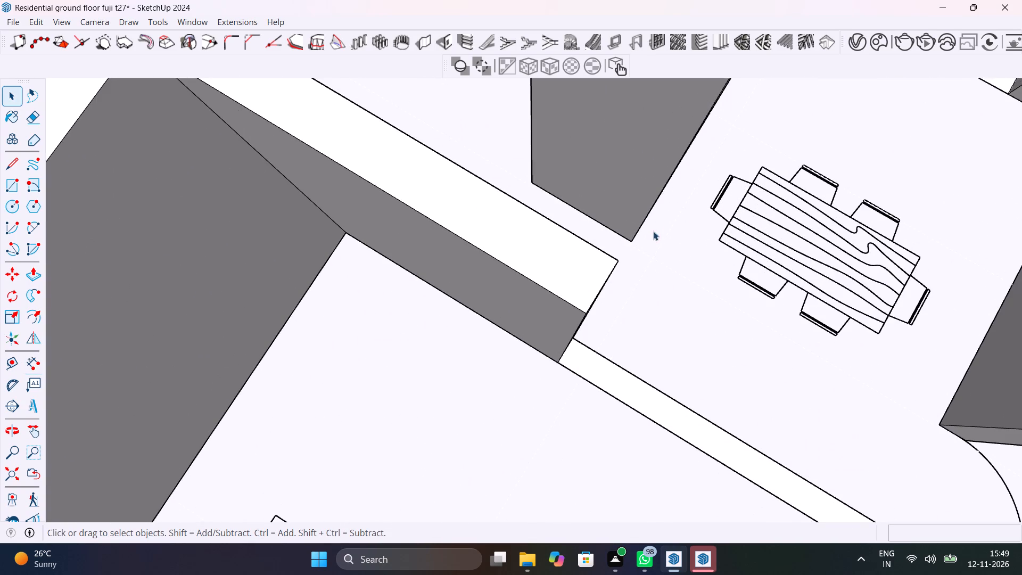
{"action": "middle_click_drag", "start_coordinate": [634, 228], "coordinate": [624, 268], "text": "shift"}
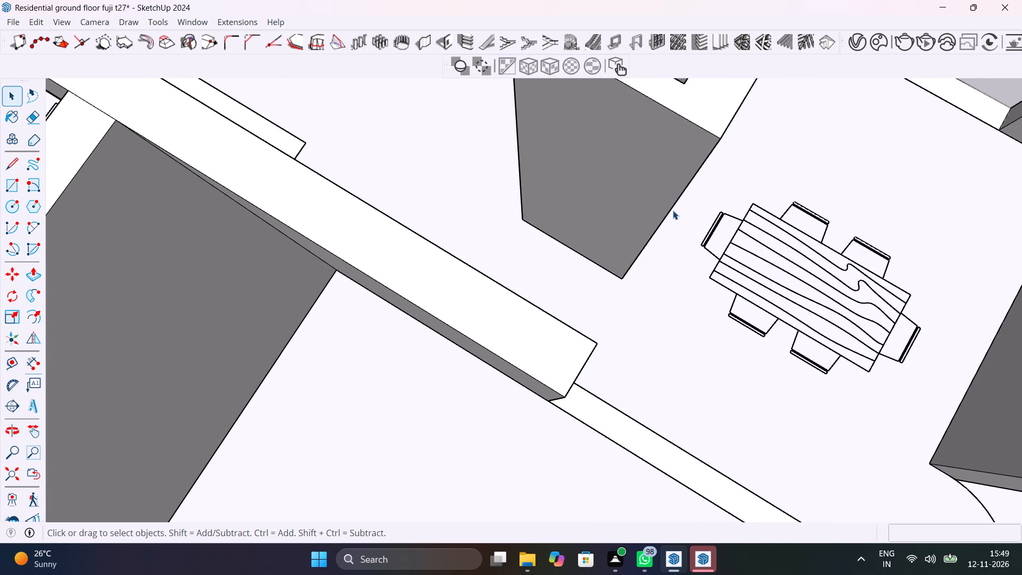
{"action": "left_click", "coordinate": [673, 210]}
{"action": "key", "text": "m"}
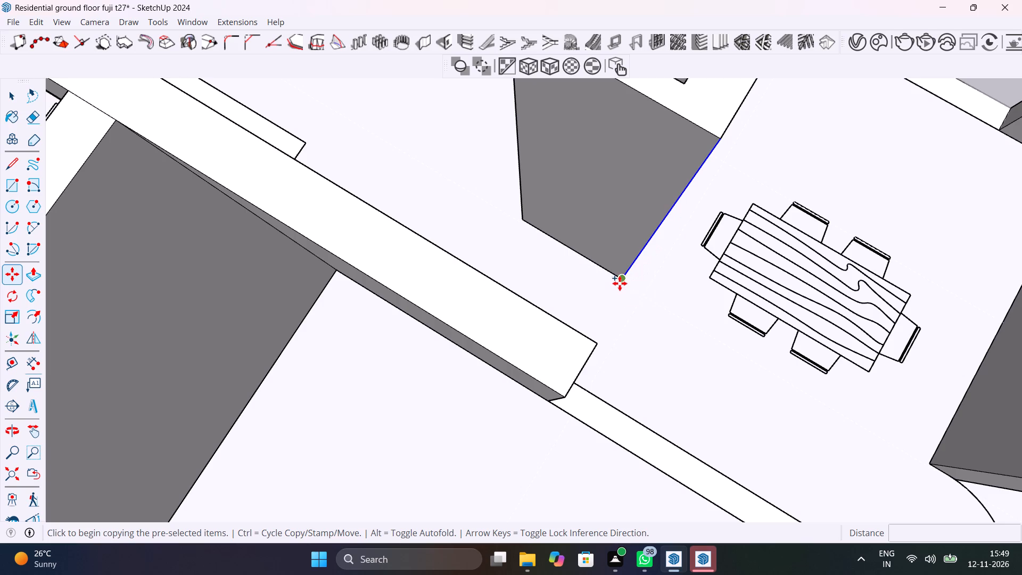
{"action": "scroll", "coordinate": [620, 283], "scroll_direction": "up", "scroll_amount": 13}
{"action": "middle_click_drag", "start_coordinate": [656, 280], "coordinate": [658, 162]}
{"action": "scroll", "coordinate": [658, 162], "scroll_direction": "up", "scroll_amount": 1}
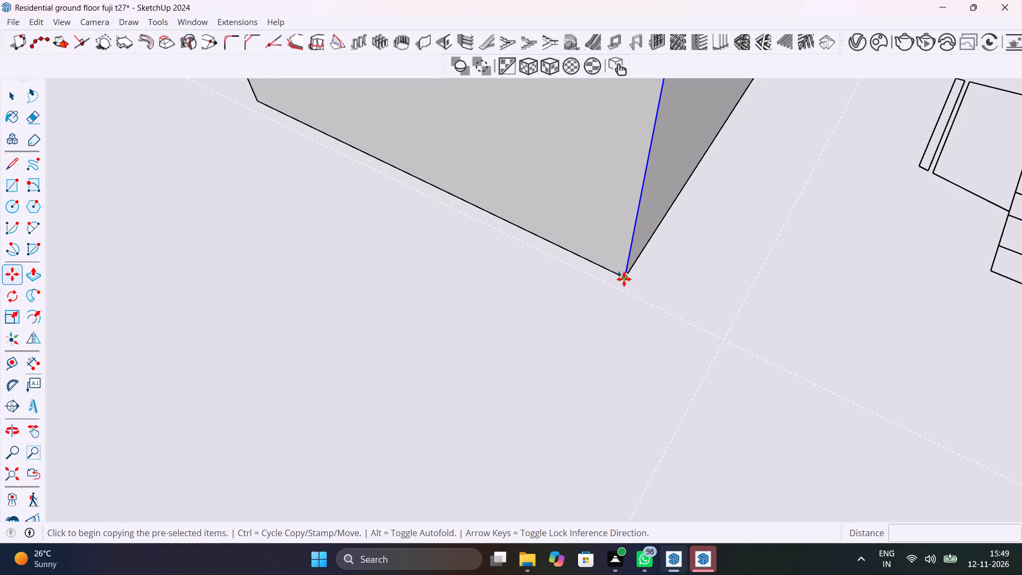
{"action": "left_click", "coordinate": [624, 279]}
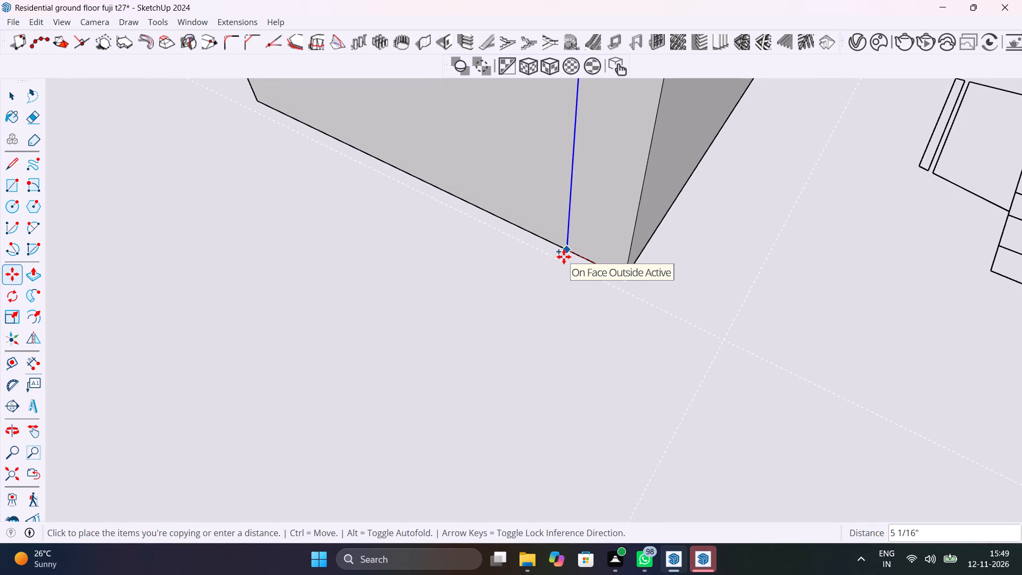
{"action": "type", "text": "9\""}
{"action": "key", "text": "Return"}
{"action": "key", "text": "space"}
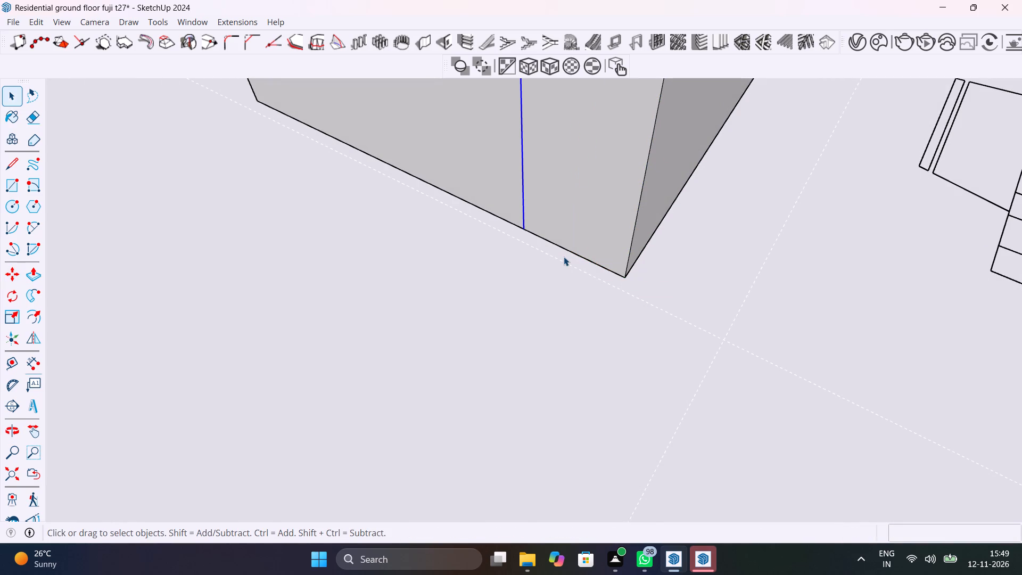
Copy the short bottom edge between the wall corner and the 9" offset line 7' upward on the wall face.
{"action": "left_click", "coordinate": [592, 261]}
{"action": "key", "text": "m"}
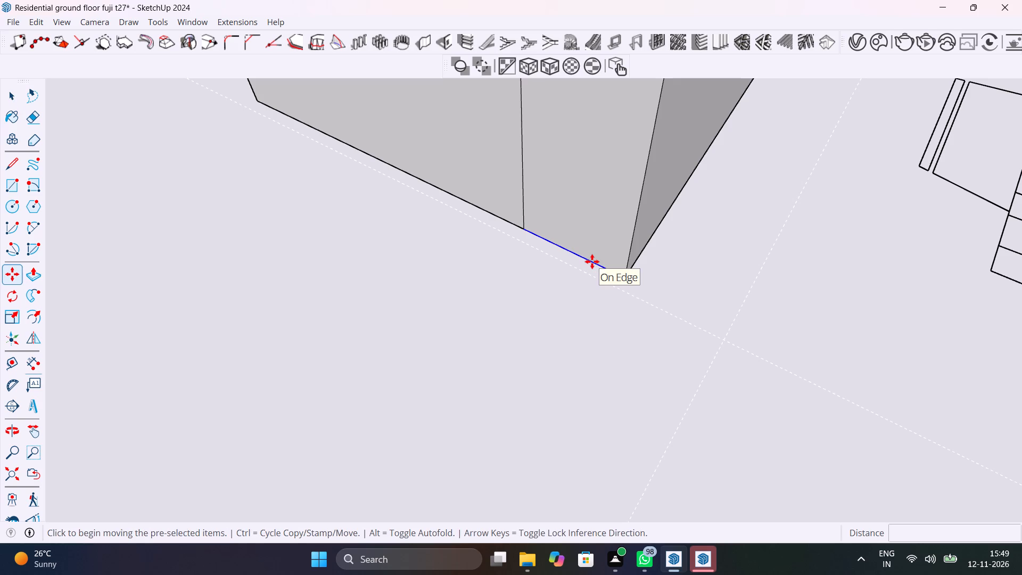
{"action": "left_click", "coordinate": [624, 281]}
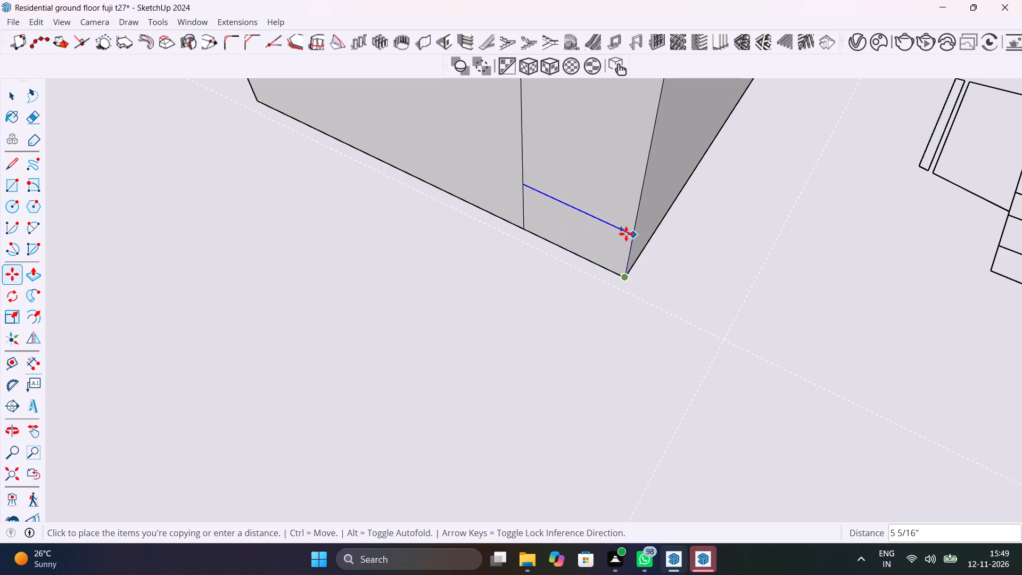
{"action": "type", "text": "7'"}
{"action": "key", "text": "Return"}
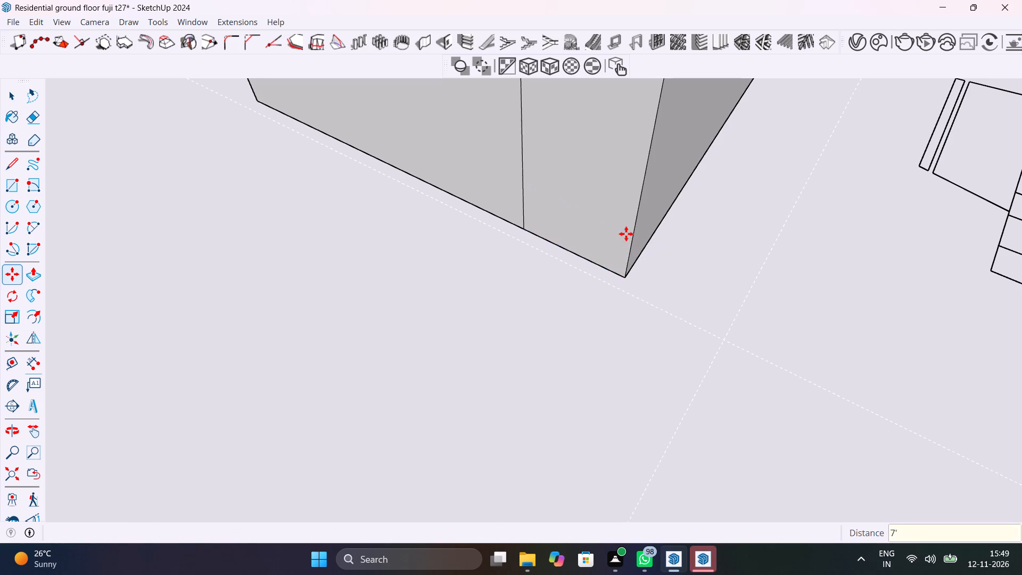
{"action": "key", "text": "space"}
{"action": "scroll", "coordinate": [626, 234], "scroll_direction": "down", "scroll_amount": 12}
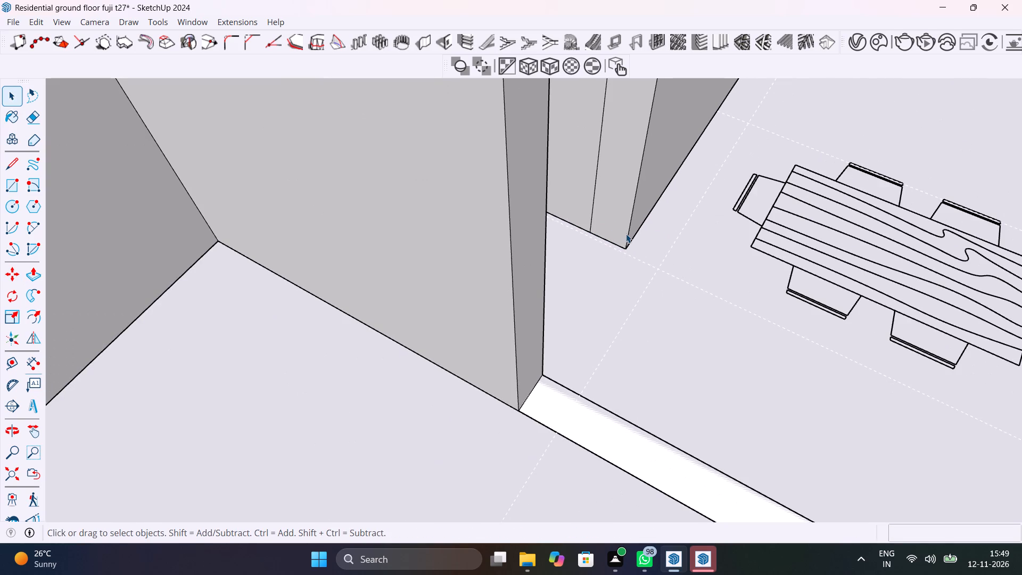
{"action": "scroll", "coordinate": [626, 234], "scroll_direction": "down", "scroll_amount": 6}
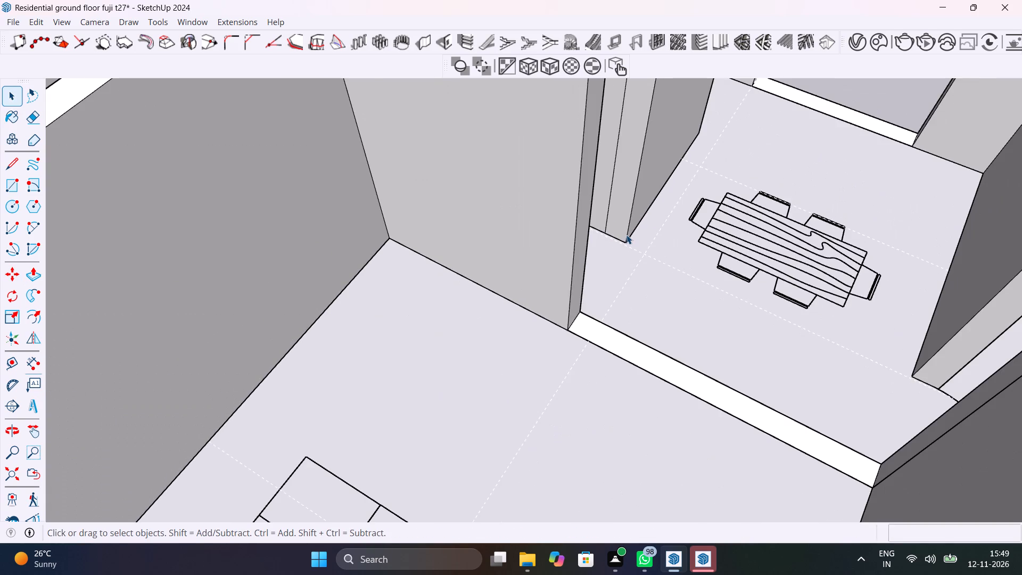
{"action": "scroll", "coordinate": [627, 235], "scroll_direction": "down", "scroll_amount": 9}
{"action": "middle_click_drag", "start_coordinate": [641, 202], "coordinate": [548, 215]}
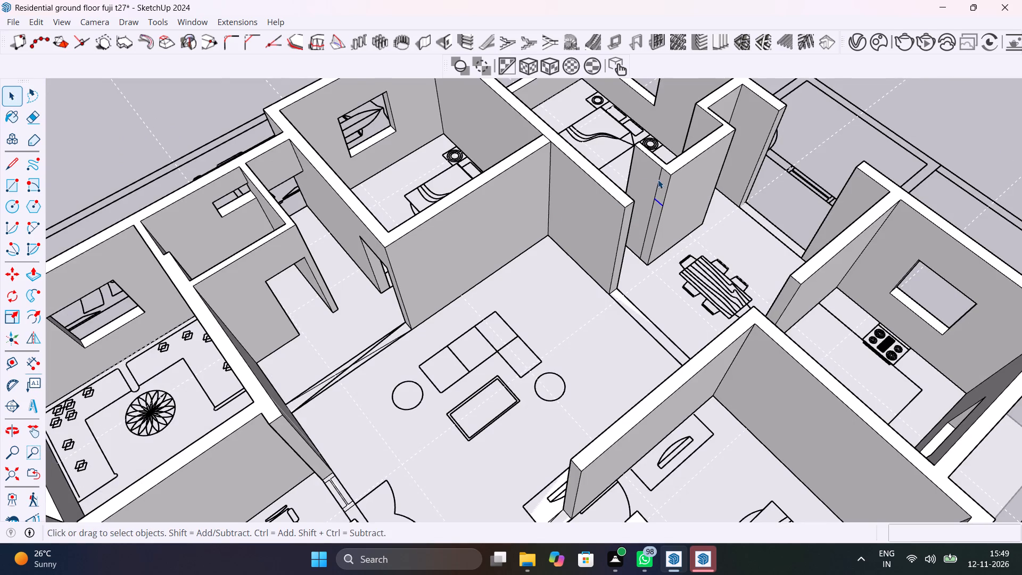
Push/pull the upper wall-end face above the passage beside the dining table about 3' to meet the living room wall's corner.
{"action": "scroll", "coordinate": [658, 179], "scroll_direction": "up", "scroll_amount": 10}
{"action": "left_click", "coordinate": [672, 187]}
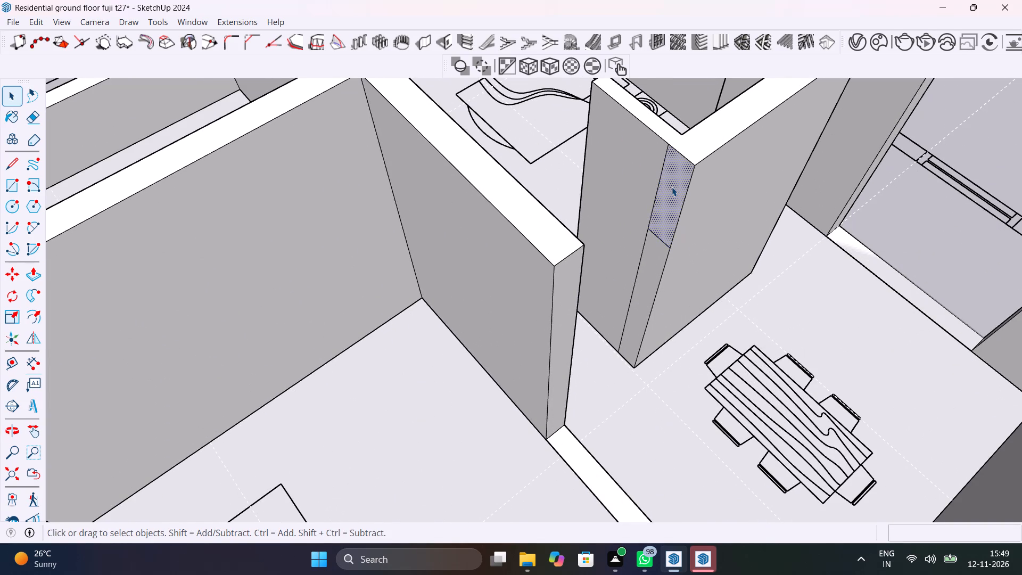
{"action": "key", "text": "p"}
{"action": "left_click", "coordinate": [672, 187]}
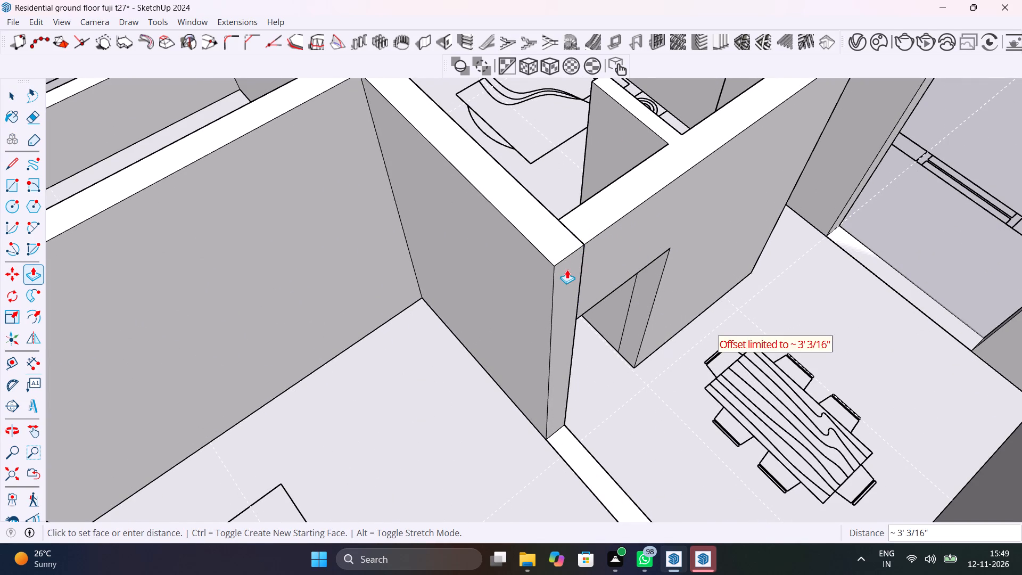
{"action": "scroll", "coordinate": [585, 244], "scroll_direction": "up", "scroll_amount": 1}
{"action": "middle_click_drag", "start_coordinate": [585, 243], "coordinate": [486, 208]}
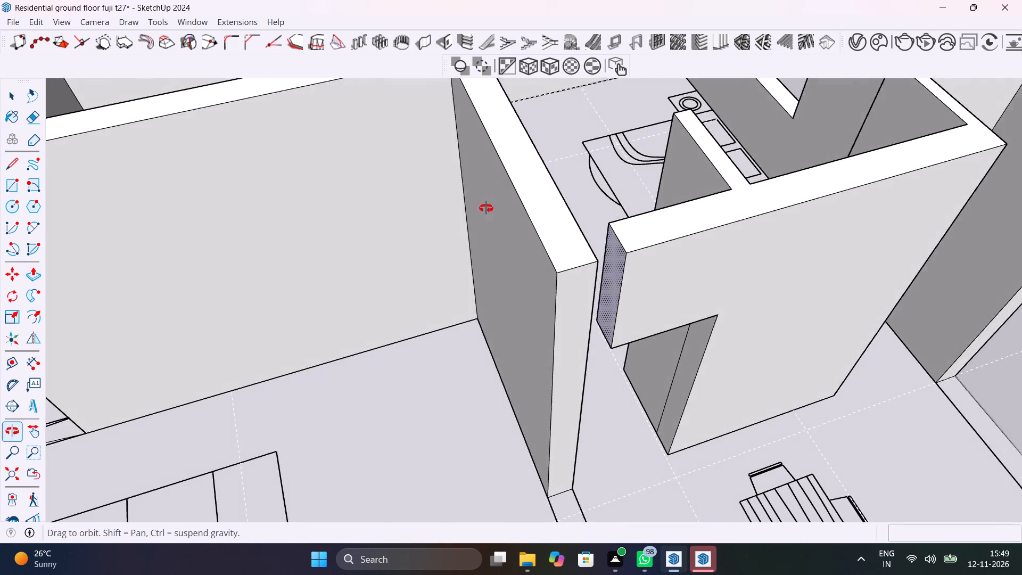
{"action": "middle_click_drag", "start_coordinate": [486, 208], "coordinate": [472, 219]}
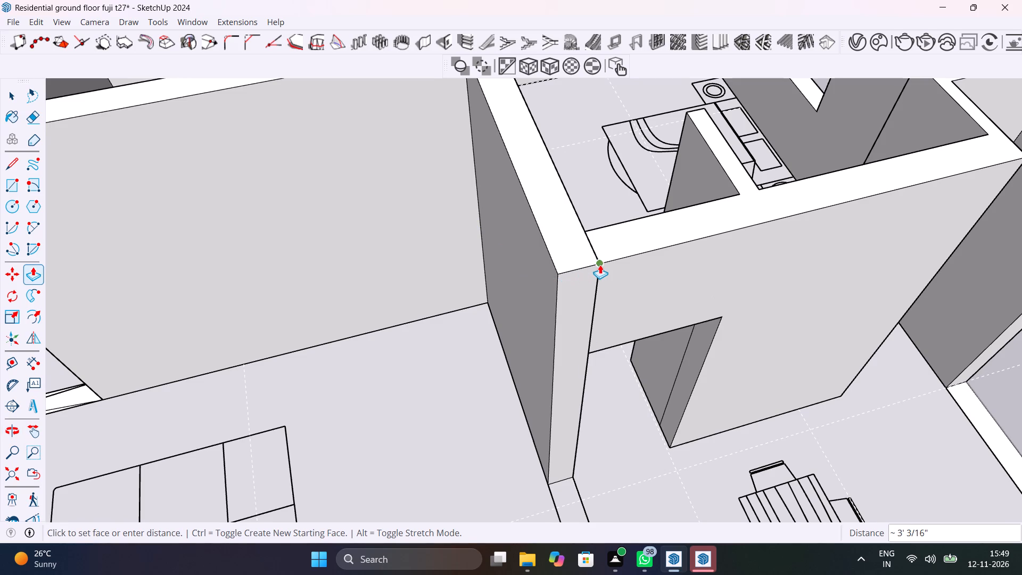
{"action": "left_click", "coordinate": [598, 265]}
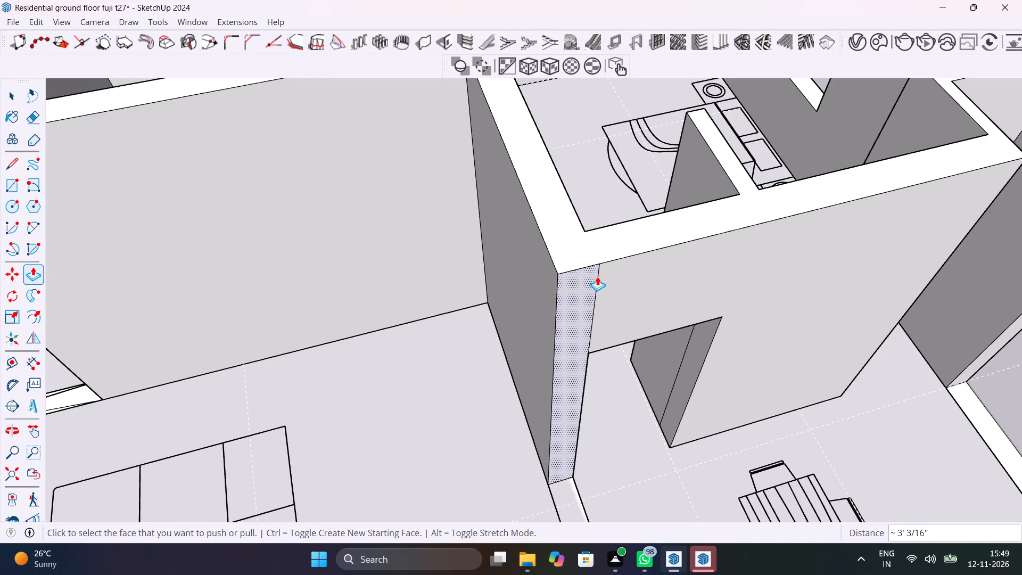
Erase the leftover seam lines on the wall face above the passage opening and on the opening's jamb.
{"action": "key", "text": "space"}
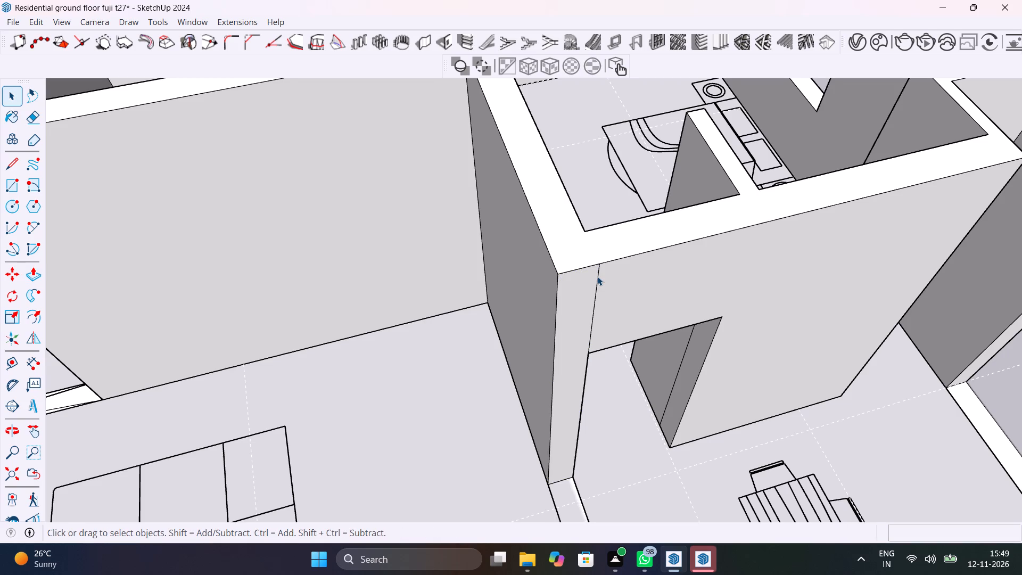
{"action": "key", "text": "e"}
{"action": "left_click_drag", "start_coordinate": [597, 276], "coordinate": [600, 281]}
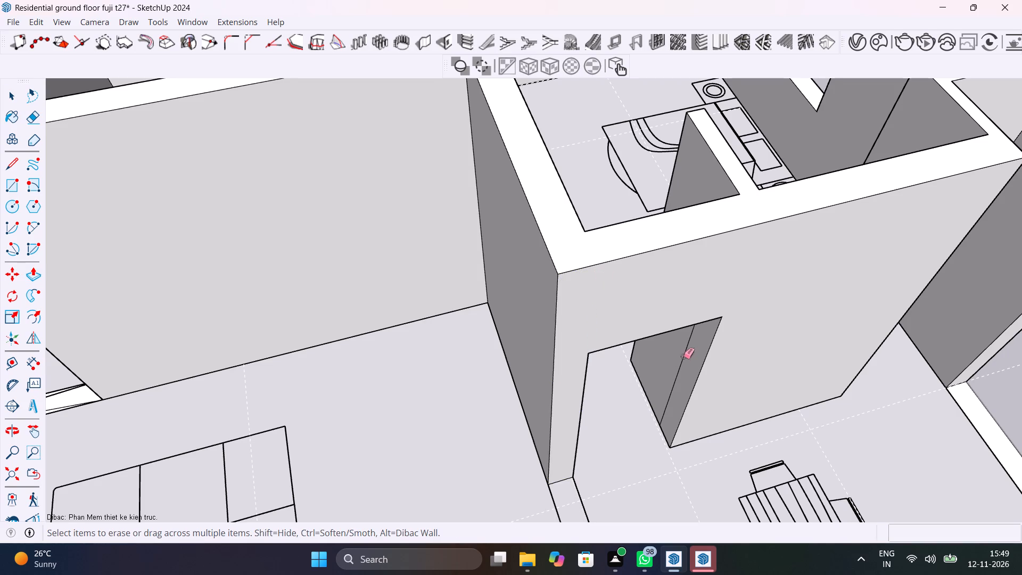
{"action": "left_click", "coordinate": [682, 354]}
{"action": "middle_click_drag", "start_coordinate": [663, 365], "coordinate": [211, 442]}
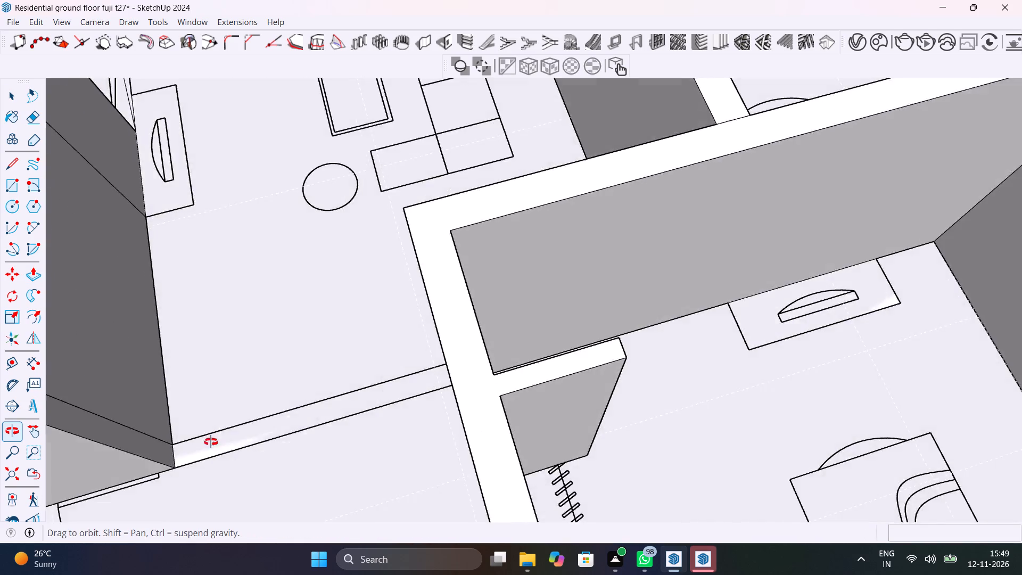
{"action": "middle_click_drag", "start_coordinate": [211, 442], "coordinate": [670, 292]}
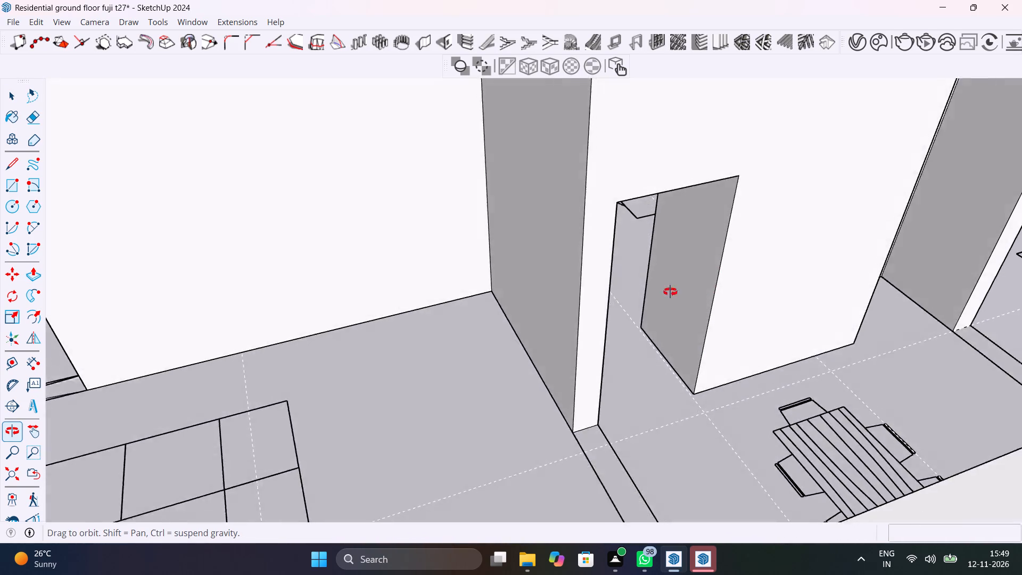
{"action": "middle_click_drag", "start_coordinate": [670, 292], "coordinate": [640, 297]}
Save the model.
{"action": "scroll", "coordinate": [642, 303], "scroll_direction": "down", "scroll_amount": 7}
{"action": "key", "text": "space"}
{"action": "key", "text": "ctrl+s"}
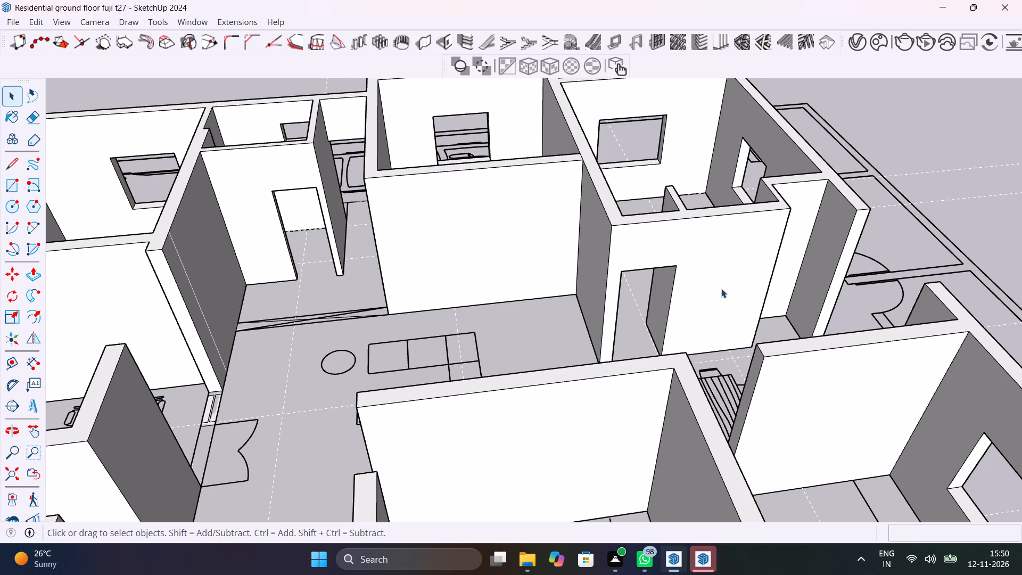
{"action": "middle_click_drag", "start_coordinate": [664, 286], "coordinate": [779, 435]}
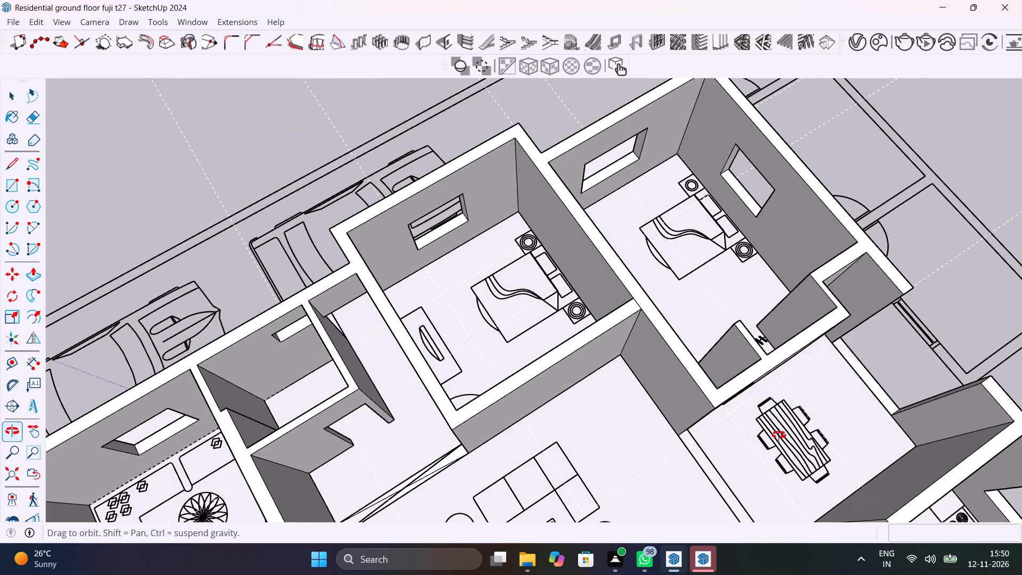
{"action": "middle_click_drag", "start_coordinate": [779, 435], "coordinate": [577, 289]}
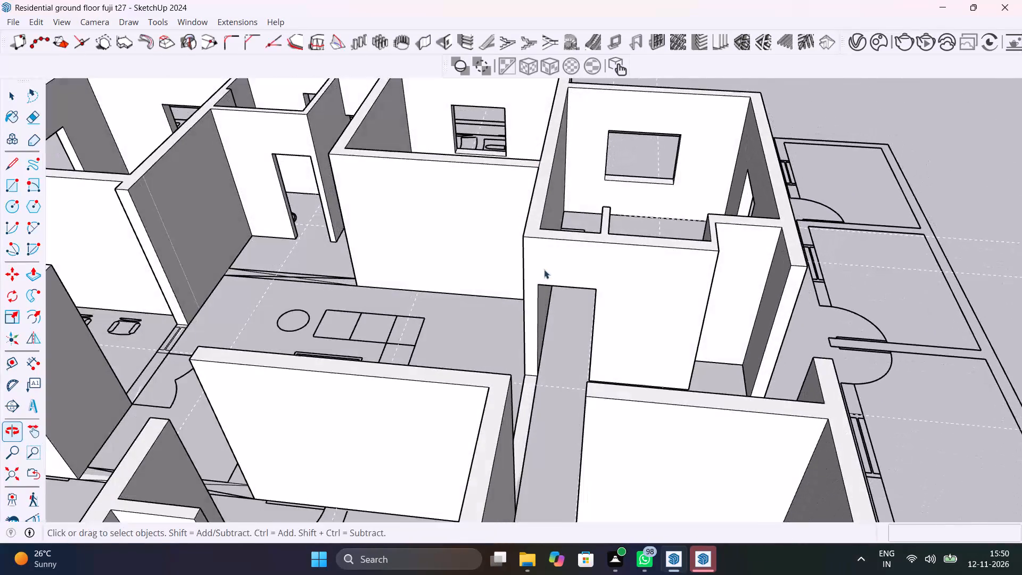
{"action": "scroll", "coordinate": [687, 278], "scroll_direction": "down", "scroll_amount": 5}
{"action": "key", "text": "ctrl+s"}
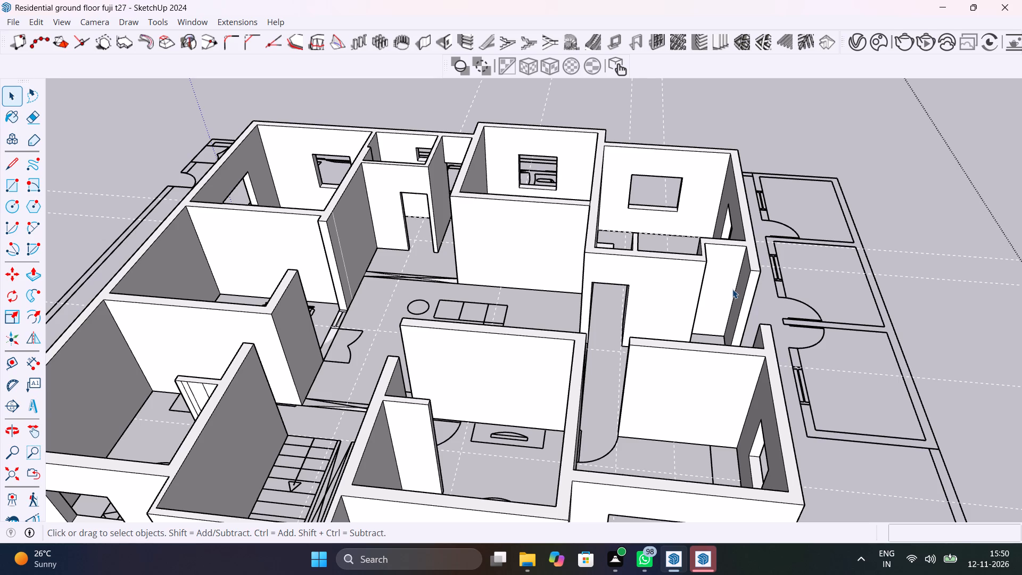
Copy the short bottom edge of the kitchen wall's free end 7' upward on its end face.
{"action": "scroll", "coordinate": [785, 221], "scroll_direction": "down", "scroll_amount": 6}
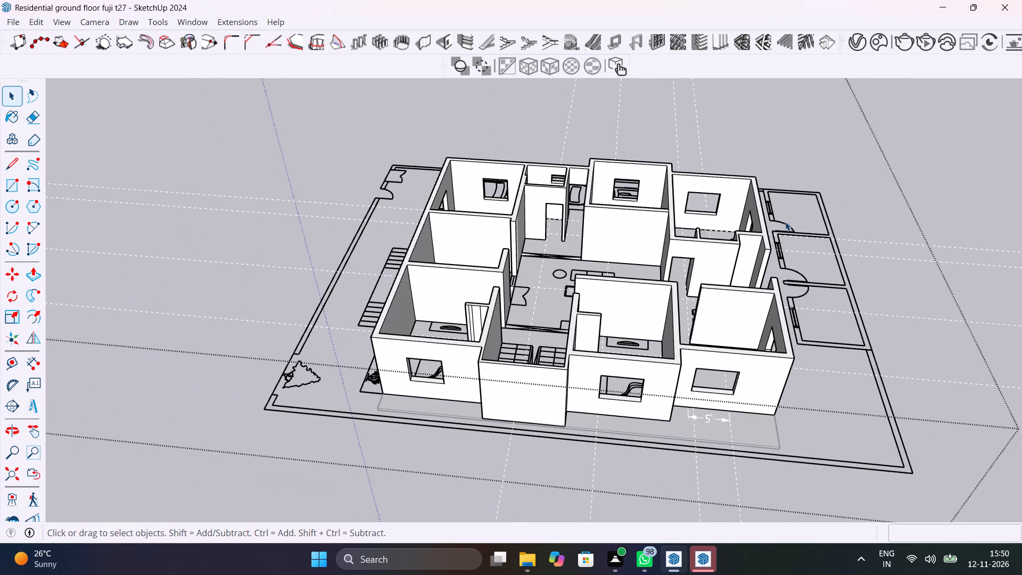
{"action": "middle_click_drag", "start_coordinate": [806, 288], "coordinate": [251, 283]}
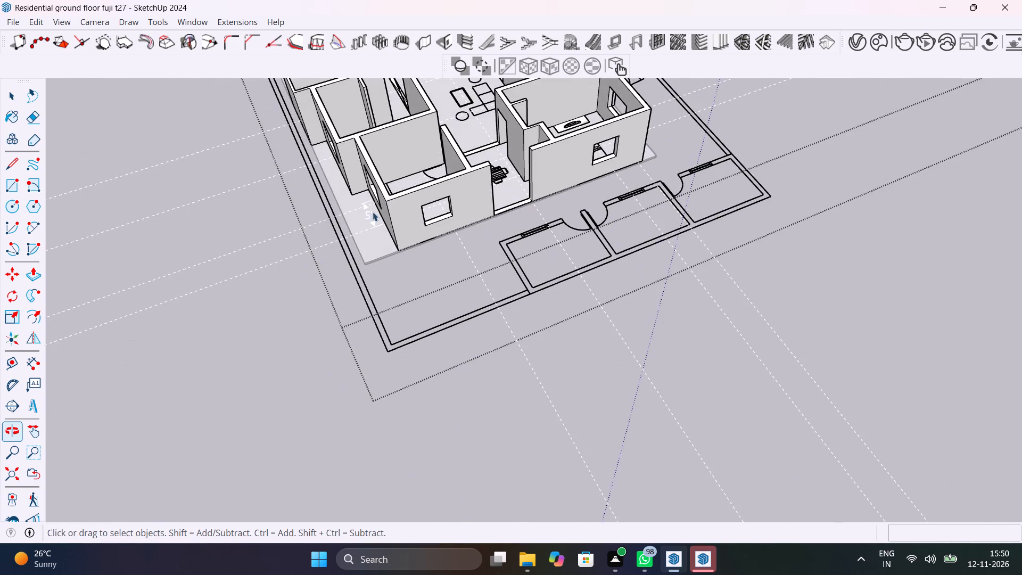
{"action": "scroll", "coordinate": [433, 157], "scroll_direction": "up", "scroll_amount": 11}
{"action": "middle_click_drag", "start_coordinate": [473, 191], "coordinate": [667, 396], "text": "shift"}
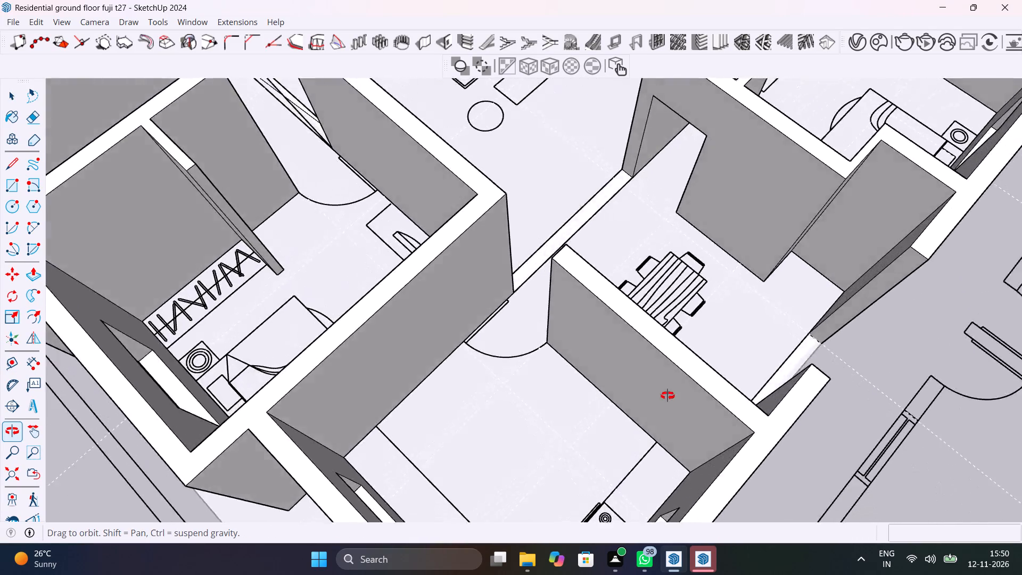
{"action": "middle_click_drag", "start_coordinate": [667, 396], "coordinate": [1002, 395], "text": "shift"}
{"action": "scroll", "coordinate": [548, 316], "scroll_direction": "up", "scroll_amount": 14}
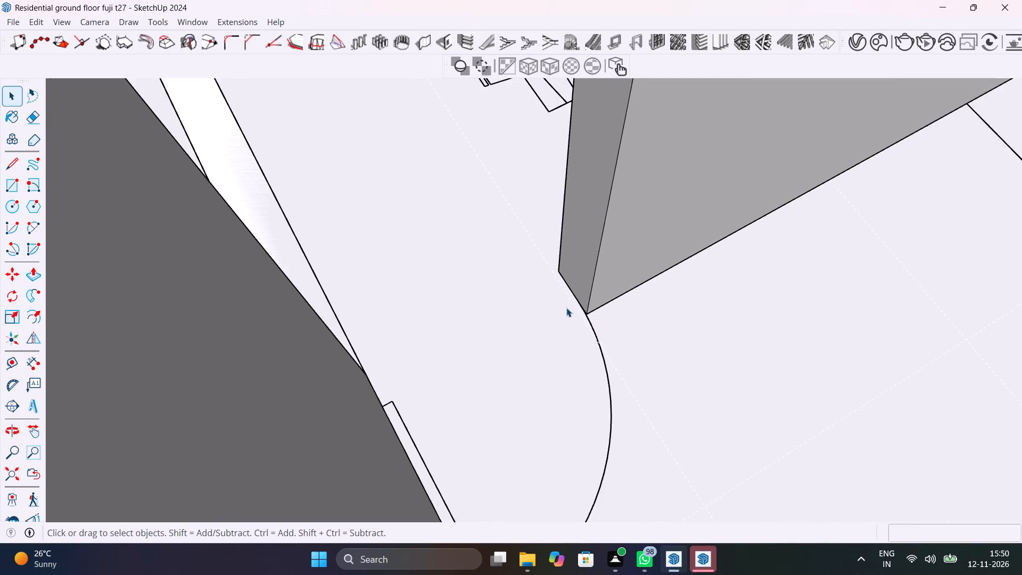
{"action": "scroll", "coordinate": [566, 308], "scroll_direction": "up", "scroll_amount": 5}
{"action": "left_click", "coordinate": [580, 281]}
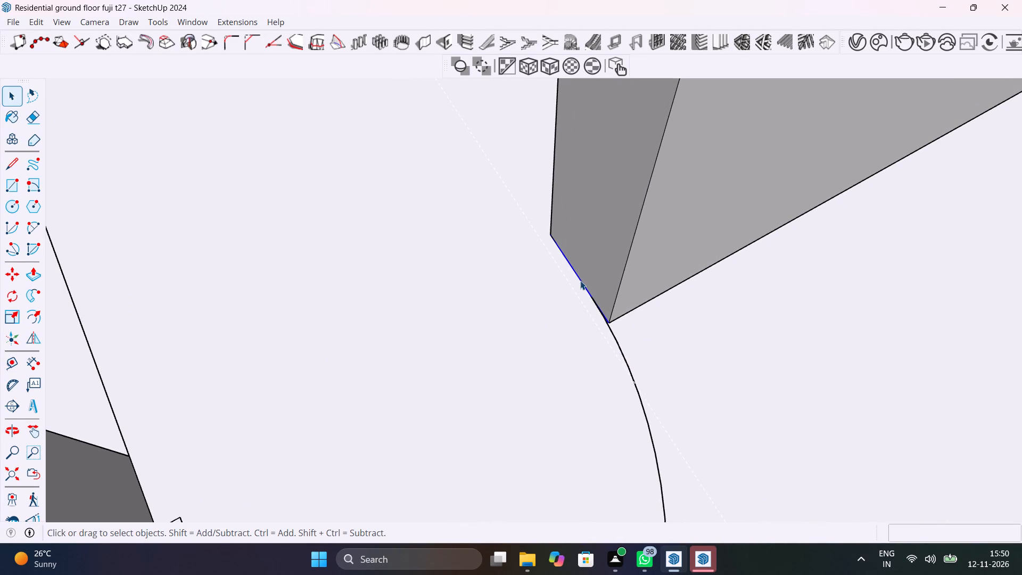
{"action": "key", "text": "m"}
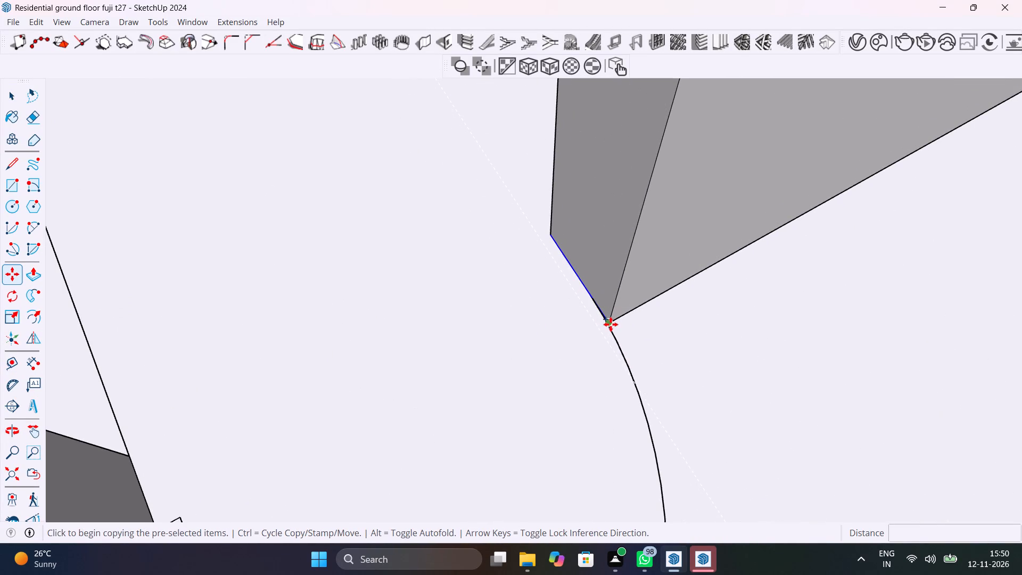
{"action": "left_click", "coordinate": [611, 324]}
{"action": "type", "text": "7'"}
{"action": "key", "text": "Return"}
Push/pull the upper end face of the kitchen wall across the door opening to meet the bedroom wall.
{"action": "scroll", "coordinate": [619, 262], "scroll_direction": "down", "scroll_amount": 12}
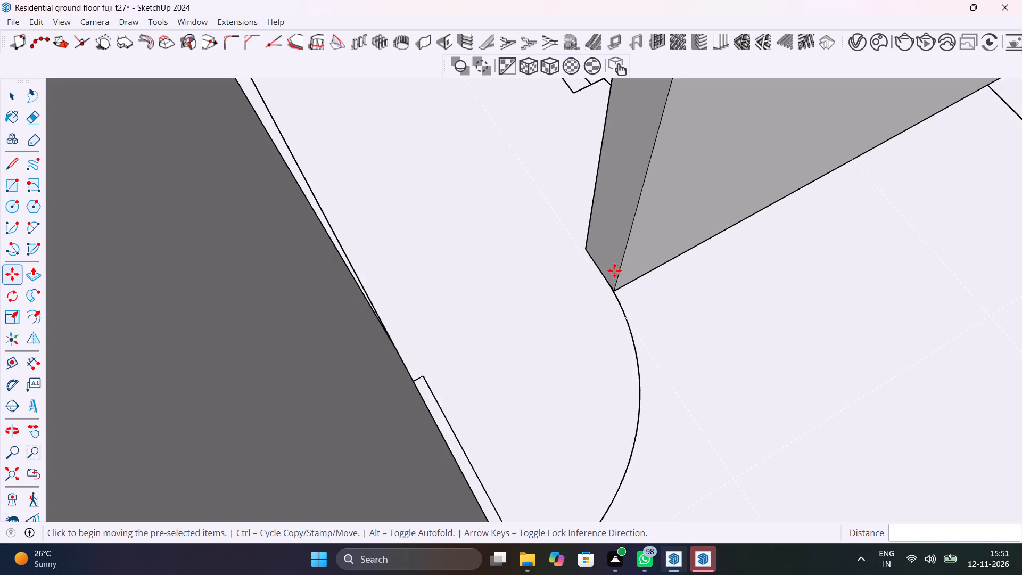
{"action": "scroll", "coordinate": [614, 270], "scroll_direction": "down", "scroll_amount": 8}
{"action": "key", "text": "space"}
{"action": "left_click", "coordinate": [0, 479]}
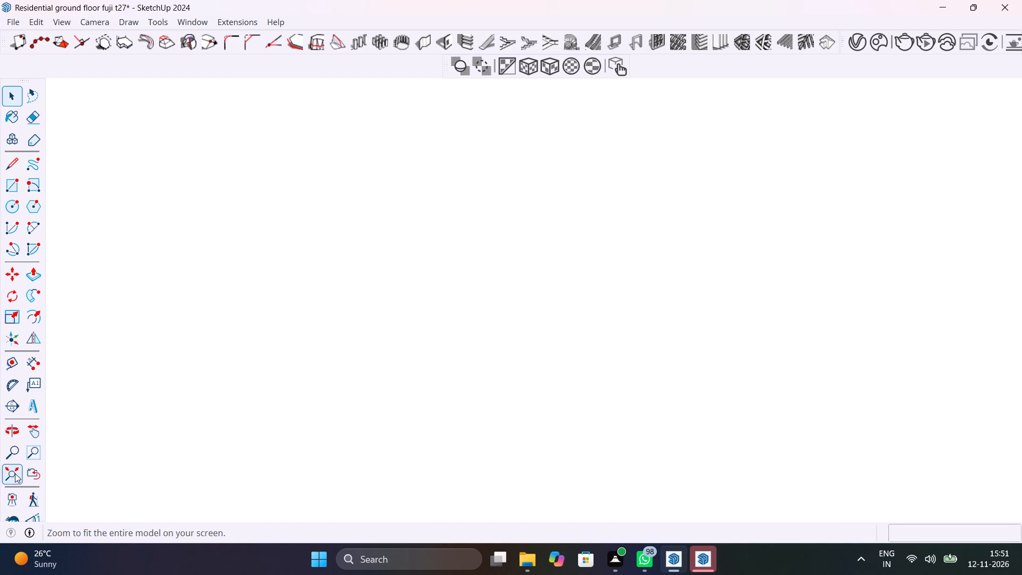
{"action": "left_click", "coordinate": [15, 473]}
{"action": "scroll", "coordinate": [808, 323], "scroll_direction": "up", "scroll_amount": 7}
{"action": "middle_click_drag", "start_coordinate": [831, 351], "coordinate": [747, 293], "text": "shift"}
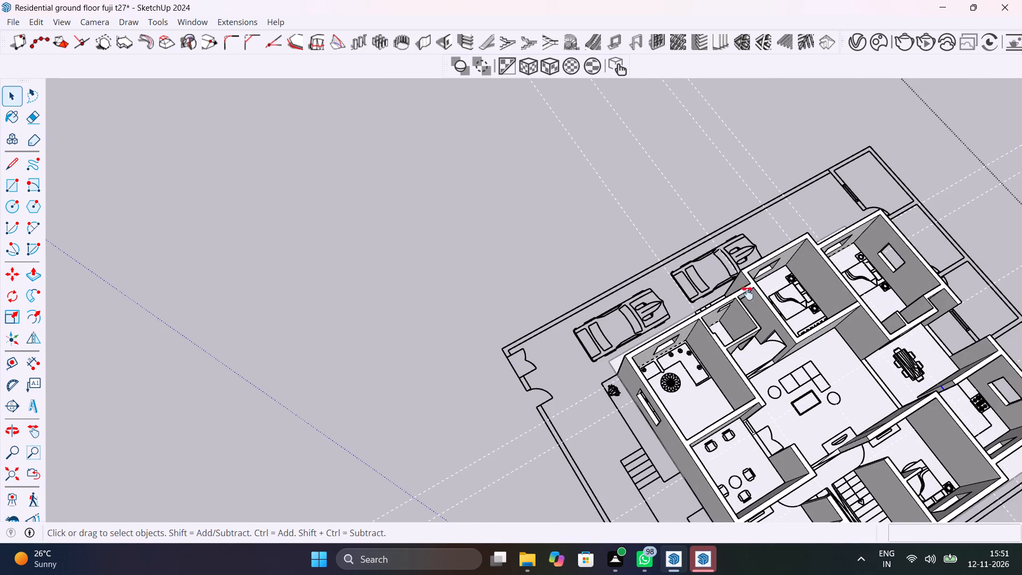
{"action": "middle_click_drag", "start_coordinate": [747, 293], "coordinate": [524, 155], "text": "shift"}
{"action": "scroll", "coordinate": [524, 155], "scroll_direction": "up", "scroll_amount": 1}
{"action": "scroll", "coordinate": [623, 170], "scroll_direction": "up", "scroll_amount": 3}
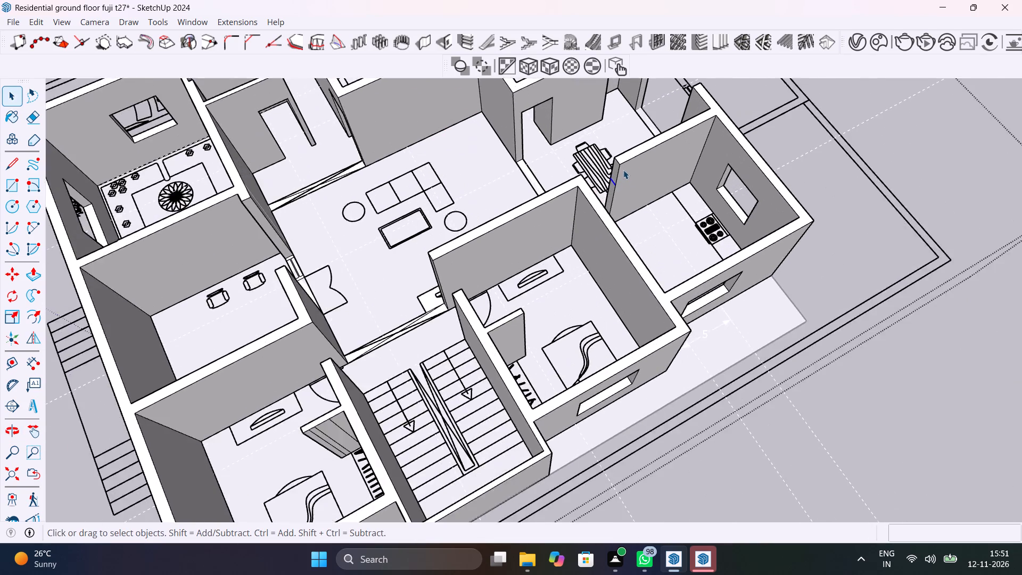
{"action": "scroll", "coordinate": [623, 170], "scroll_direction": "up", "scroll_amount": 13}
{"action": "left_click", "coordinate": [616, 169]}
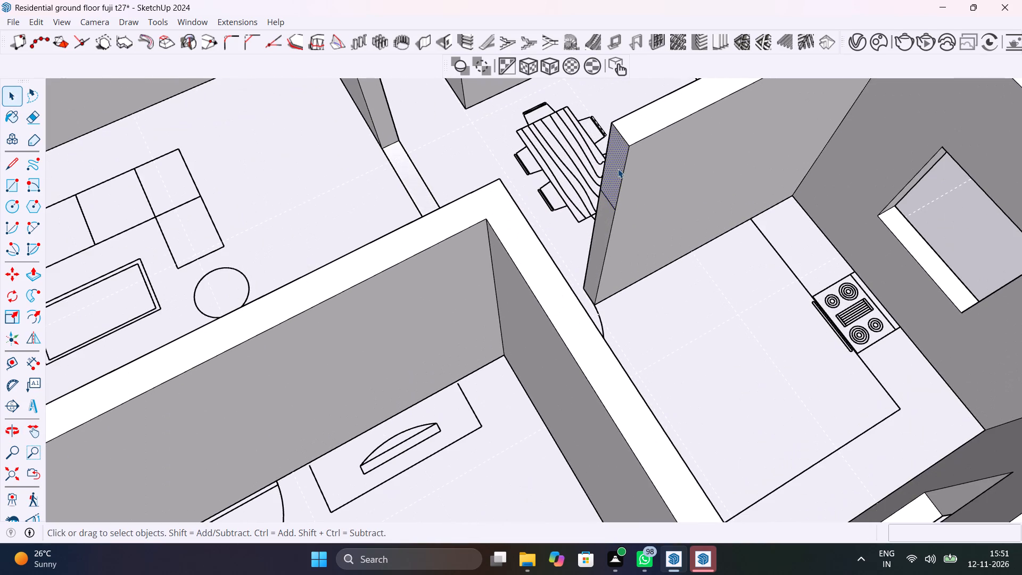
{"action": "key", "text": "p"}
{"action": "left_click", "coordinate": [618, 169]}
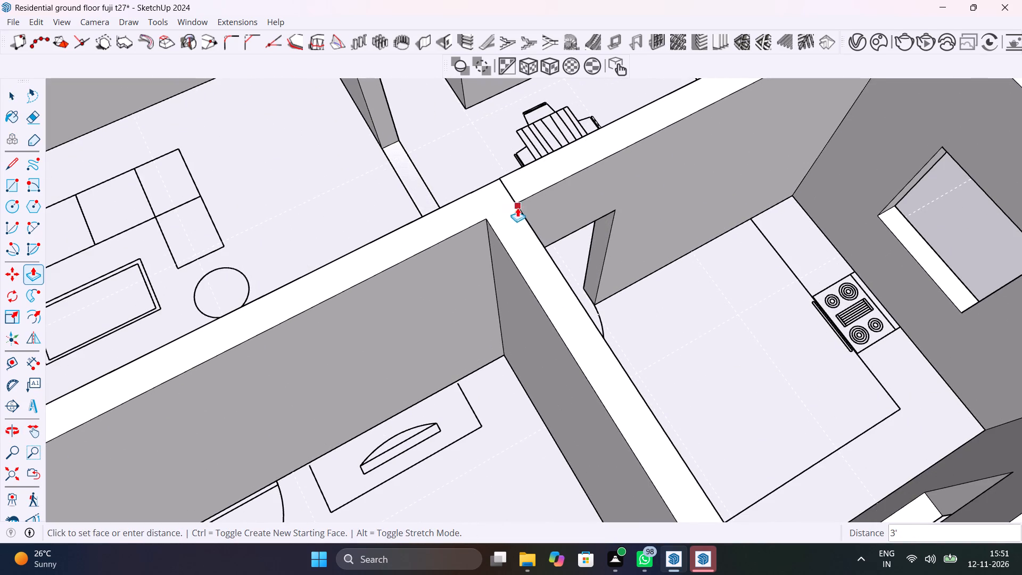
{"action": "middle_click_drag", "start_coordinate": [531, 242], "coordinate": [342, 223]}
{"action": "scroll", "coordinate": [343, 222], "scroll_direction": "up", "scroll_amount": 1}
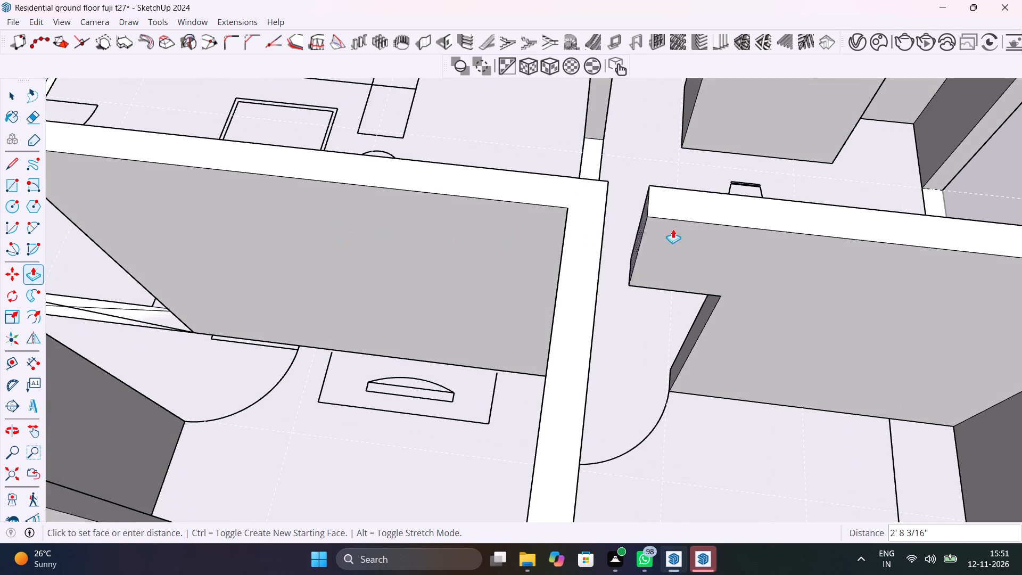
{"action": "left_click", "coordinate": [597, 273]}
Erase the seam line on the wall top where the wall over the kitchen door meets the bedroom wall.
{"action": "key", "text": "space"}
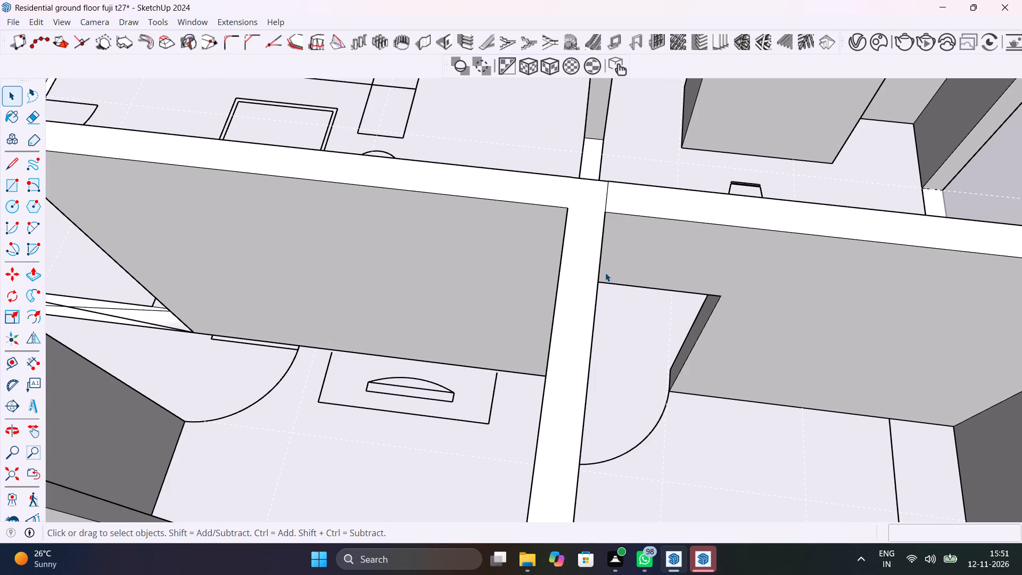
{"action": "key", "text": "e"}
{"action": "left_click", "coordinate": [605, 198]}
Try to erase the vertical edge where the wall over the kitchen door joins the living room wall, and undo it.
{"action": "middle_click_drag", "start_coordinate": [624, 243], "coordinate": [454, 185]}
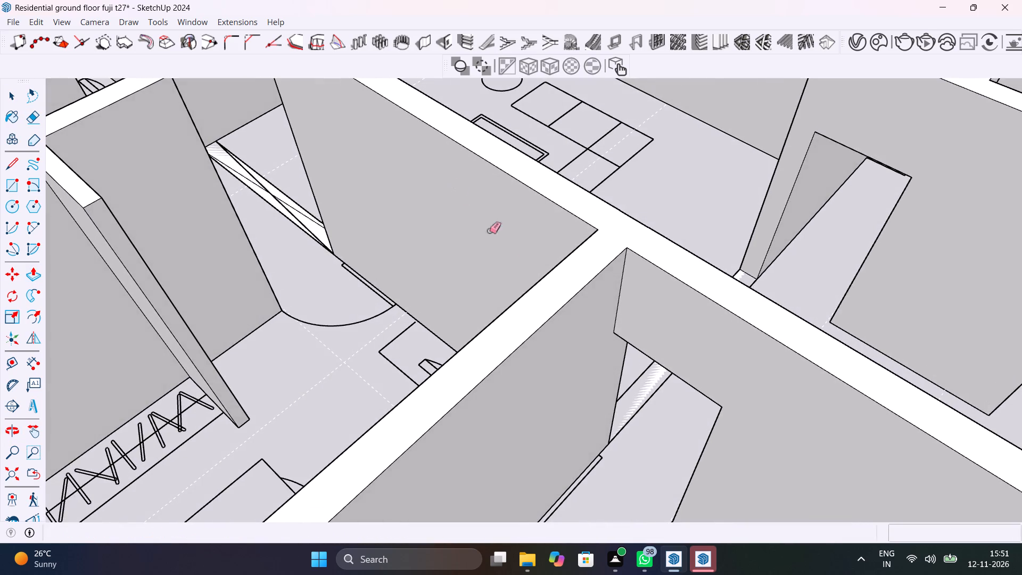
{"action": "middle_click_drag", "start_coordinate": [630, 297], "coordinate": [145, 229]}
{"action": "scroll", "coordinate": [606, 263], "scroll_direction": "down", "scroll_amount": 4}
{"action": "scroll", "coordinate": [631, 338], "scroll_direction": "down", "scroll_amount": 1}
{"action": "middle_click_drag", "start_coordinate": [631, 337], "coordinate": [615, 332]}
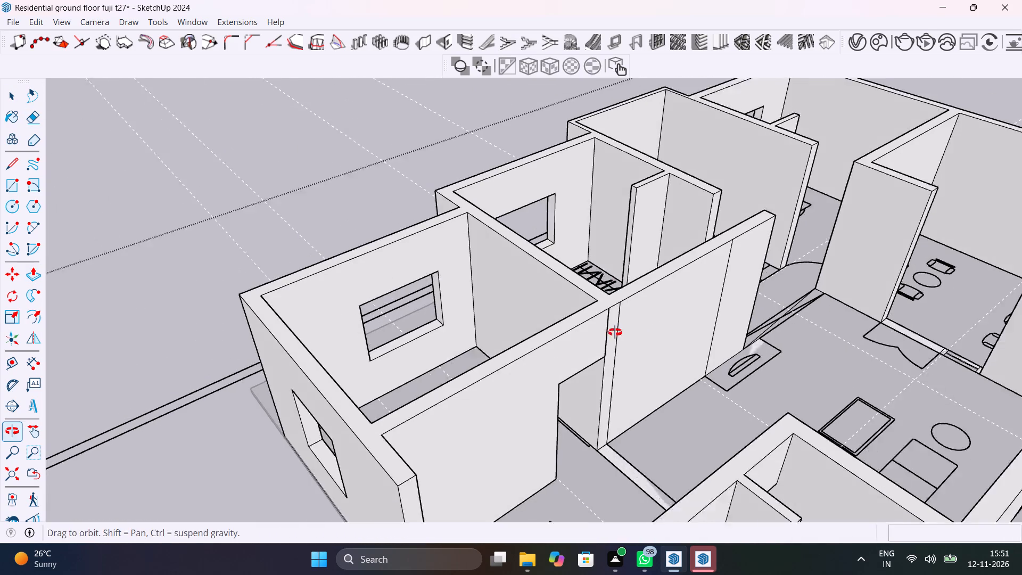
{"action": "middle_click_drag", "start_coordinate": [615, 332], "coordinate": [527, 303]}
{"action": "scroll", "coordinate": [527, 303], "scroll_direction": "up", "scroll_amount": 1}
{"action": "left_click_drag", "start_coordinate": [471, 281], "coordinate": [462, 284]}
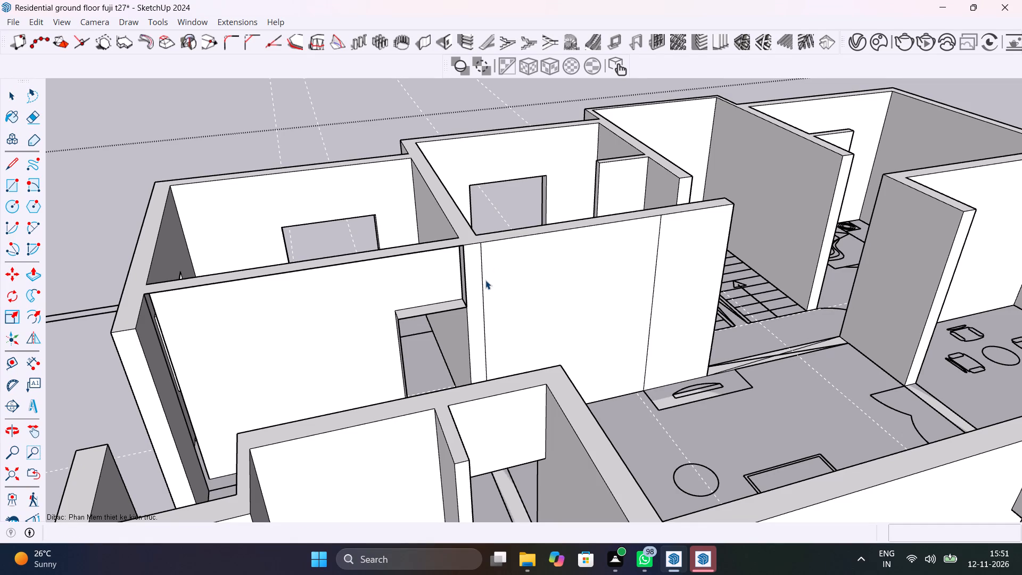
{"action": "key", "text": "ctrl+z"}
Push/pull the narrow vertical wall strip beside the kitchen door opening flush with the adjacent face of the wall over the door.
{"action": "scroll", "coordinate": [454, 280], "scroll_direction": "up", "scroll_amount": 16}
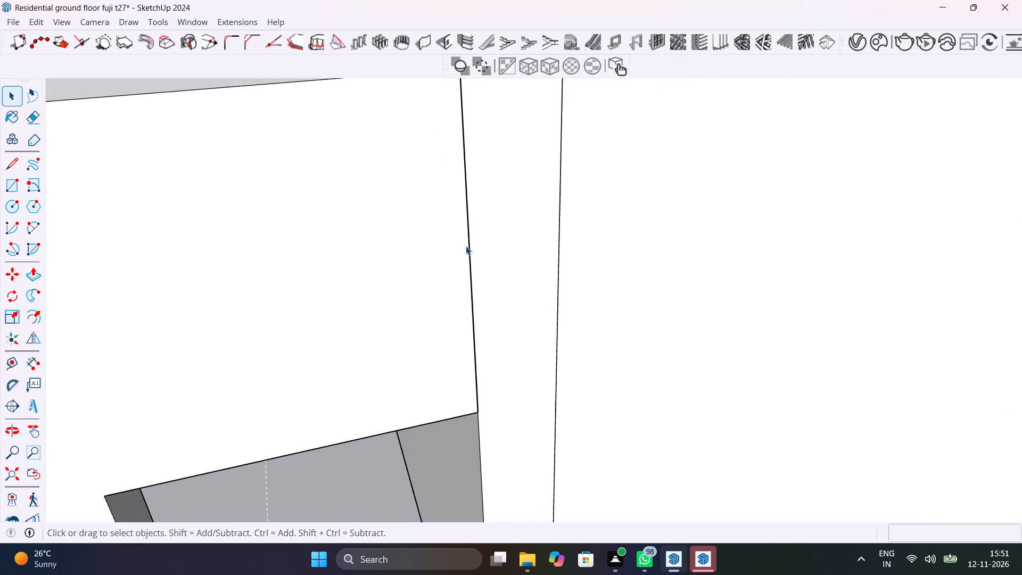
{"action": "scroll", "coordinate": [460, 239], "scroll_direction": "up", "scroll_amount": 6}
{"action": "middle_click_drag", "start_coordinate": [466, 242], "coordinate": [509, 413]}
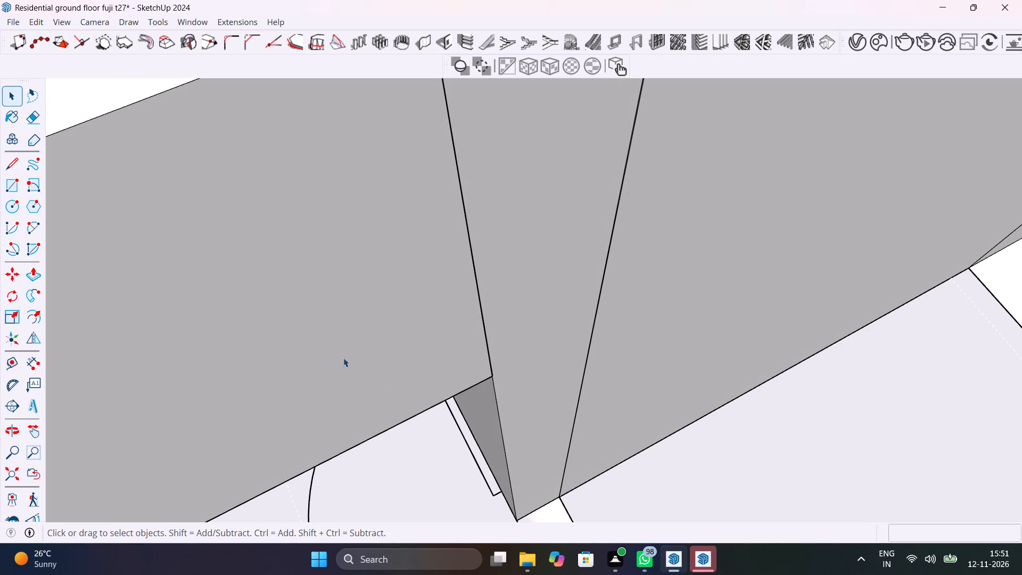
{"action": "middle_click_drag", "start_coordinate": [416, 301], "coordinate": [466, 531]}
{"action": "scroll", "coordinate": [528, 400], "scroll_direction": "up", "scroll_amount": 6}
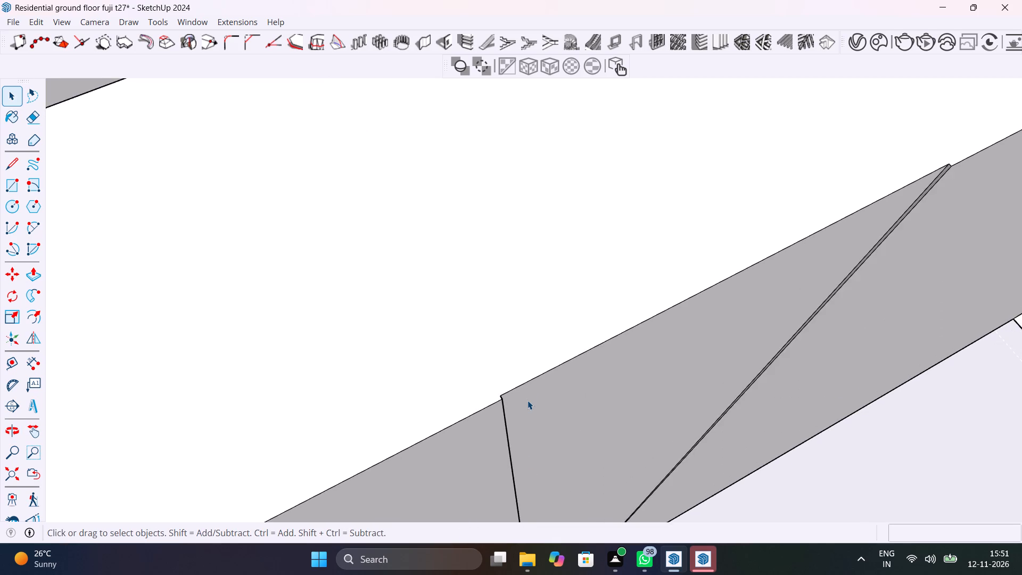
{"action": "scroll", "coordinate": [528, 400], "scroll_direction": "up", "scroll_amount": 4}
{"action": "middle_click_drag", "start_coordinate": [526, 407], "coordinate": [349, 269]}
{"action": "scroll", "coordinate": [349, 269], "scroll_direction": "down", "scroll_amount": 10}
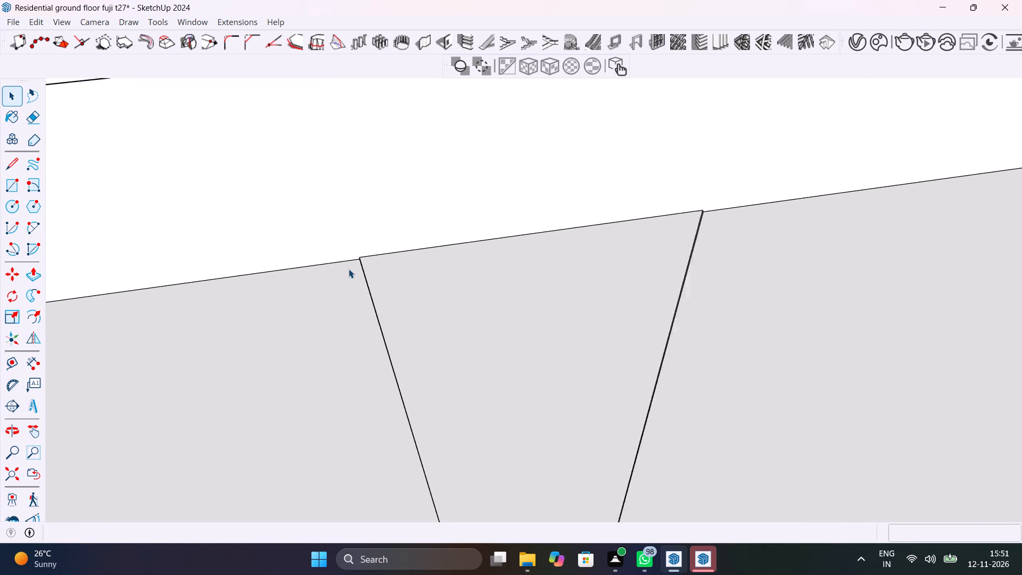
{"action": "scroll", "coordinate": [349, 269], "scroll_direction": "down", "scroll_amount": 2}
{"action": "left_click", "coordinate": [466, 303]}
{"action": "scroll", "coordinate": [466, 303], "scroll_direction": "up", "scroll_amount": 2}
{"action": "key", "text": "p"}
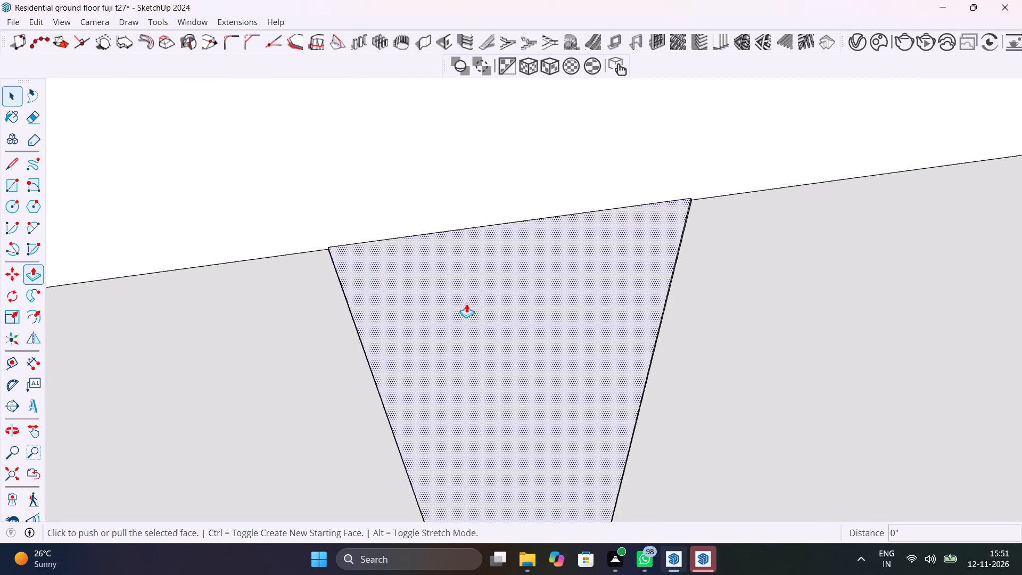
{"action": "left_click", "coordinate": [466, 303]}
{"action": "left_click", "coordinate": [316, 306]}
{"action": "key", "text": "space"}
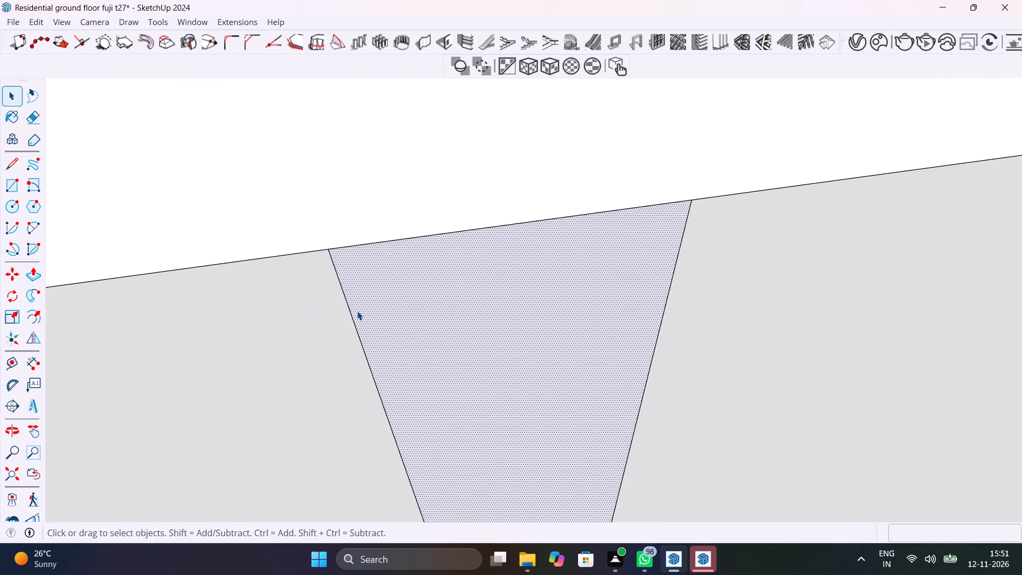
Erase the two vertical seam lines bordering the flush strip between the wall over the kitchen door and the living room wall.
{"action": "scroll", "coordinate": [357, 311], "scroll_direction": "down", "scroll_amount": 13}
{"action": "key", "text": "e"}
{"action": "left_click_drag", "start_coordinate": [357, 311], "coordinate": [353, 318]}
{"action": "left_click_drag", "start_coordinate": [363, 318], "coordinate": [405, 328]}
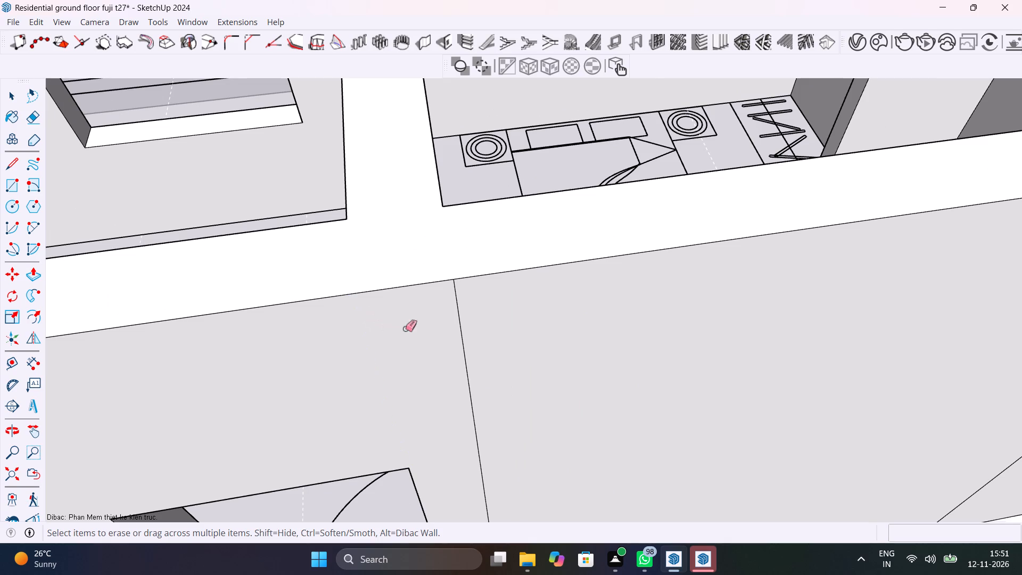
{"action": "left_click_drag", "start_coordinate": [405, 328], "coordinate": [491, 329]}
Save the model.
{"action": "scroll", "coordinate": [491, 329], "scroll_direction": "down", "scroll_amount": 15}
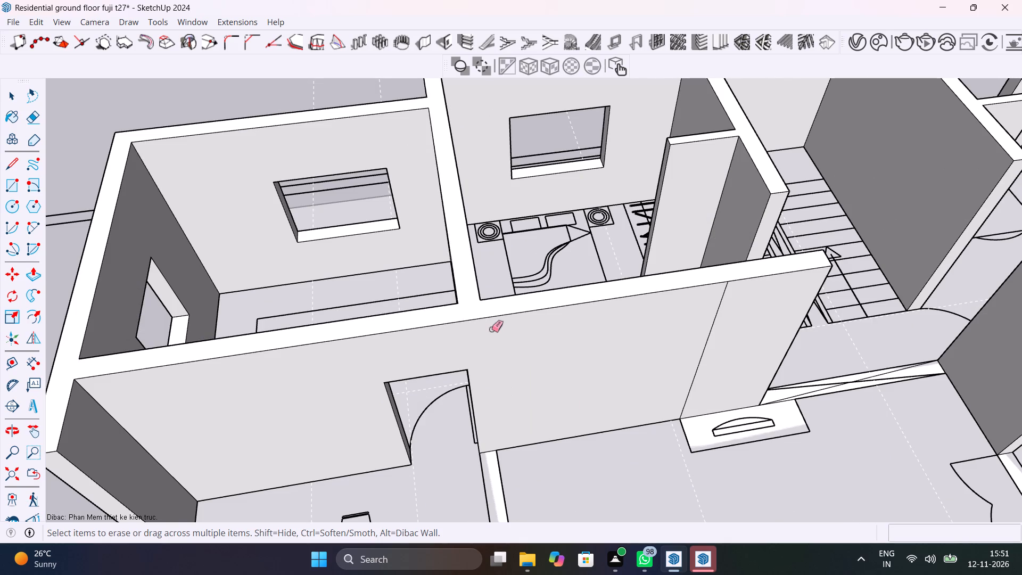
{"action": "key", "text": "ctrl+s"}
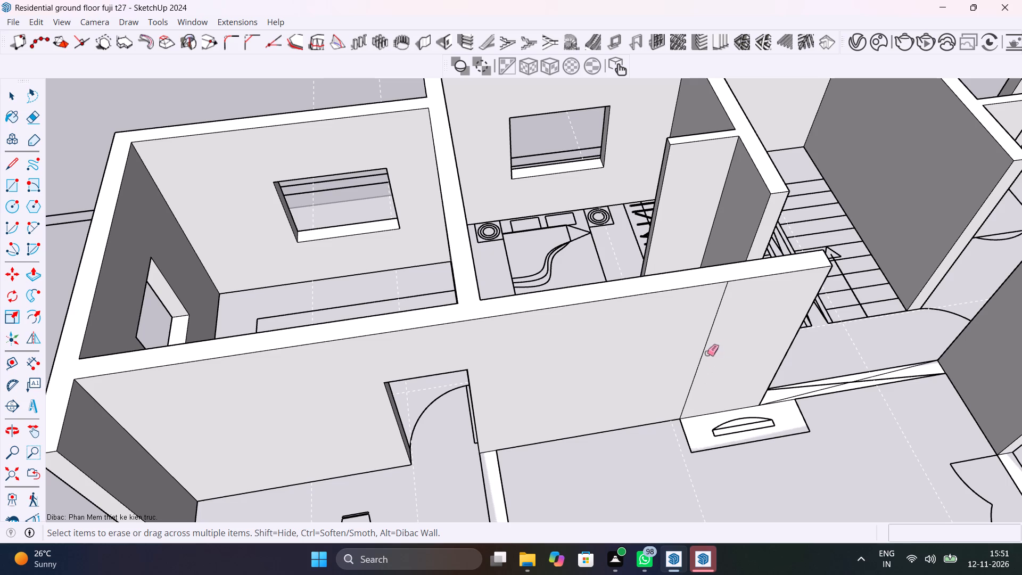
Erase the remaining vertical seam line on the living room wall face near its free end, by the TV unit.
{"action": "left_click_drag", "start_coordinate": [707, 353], "coordinate": [699, 360]}
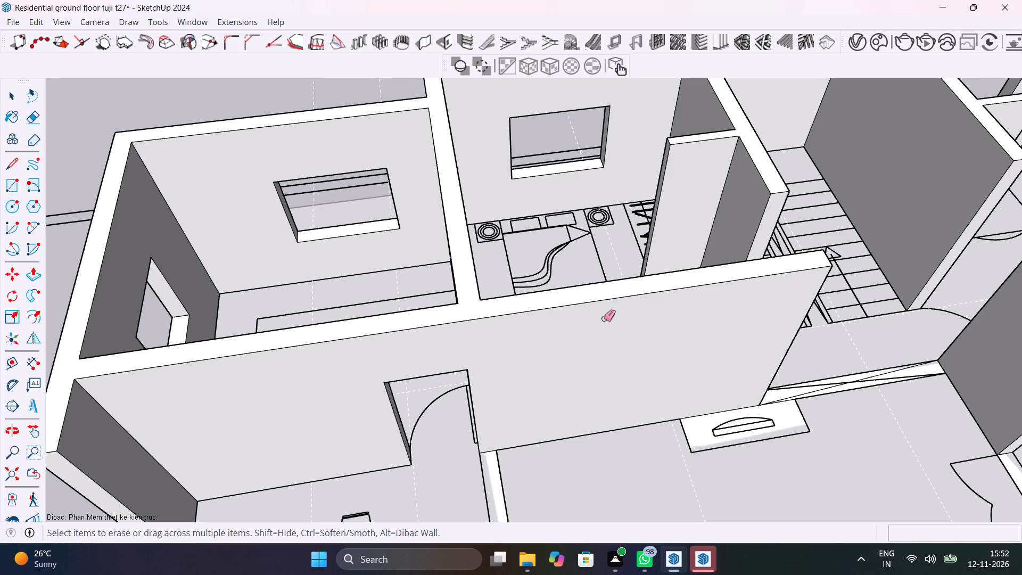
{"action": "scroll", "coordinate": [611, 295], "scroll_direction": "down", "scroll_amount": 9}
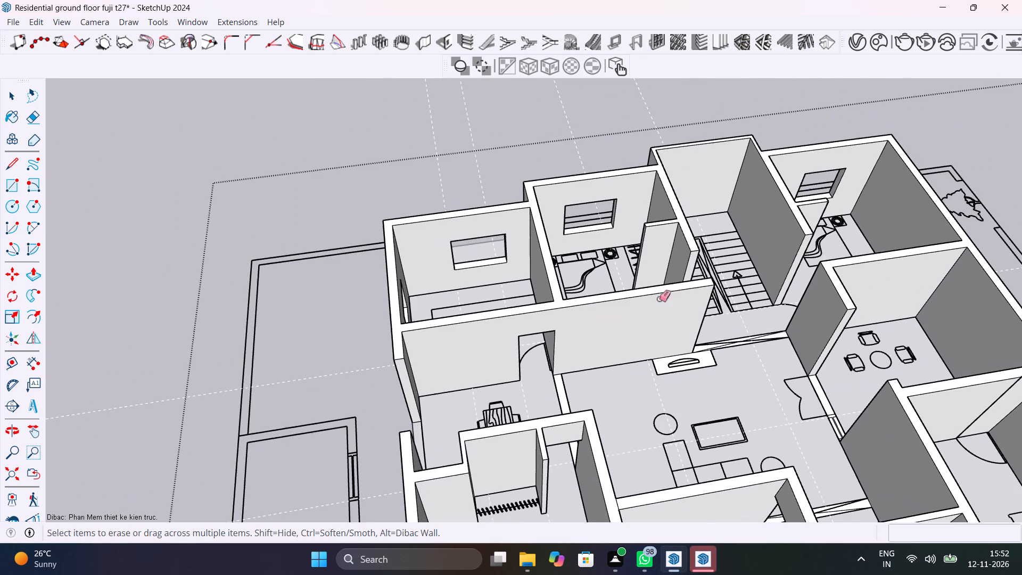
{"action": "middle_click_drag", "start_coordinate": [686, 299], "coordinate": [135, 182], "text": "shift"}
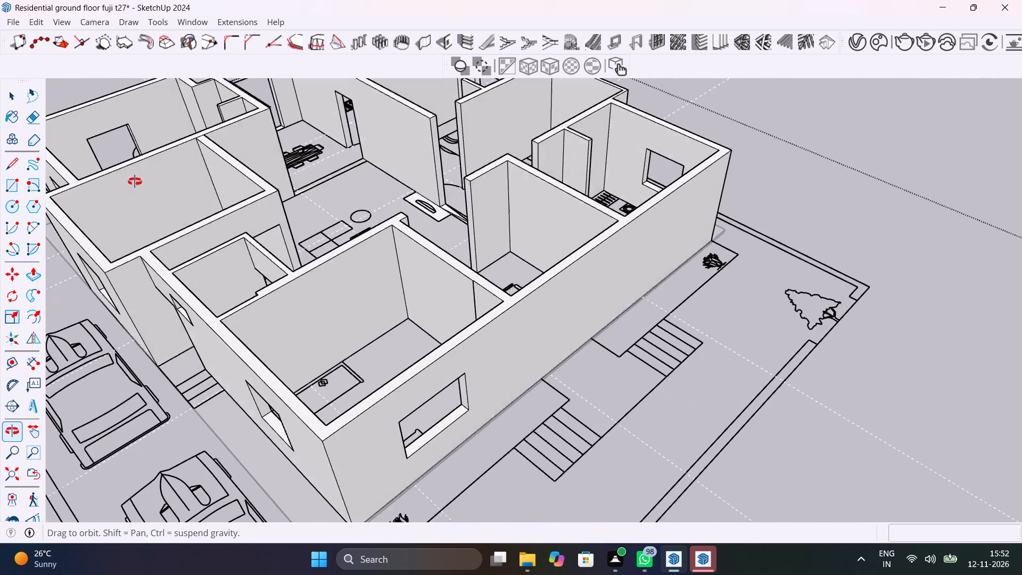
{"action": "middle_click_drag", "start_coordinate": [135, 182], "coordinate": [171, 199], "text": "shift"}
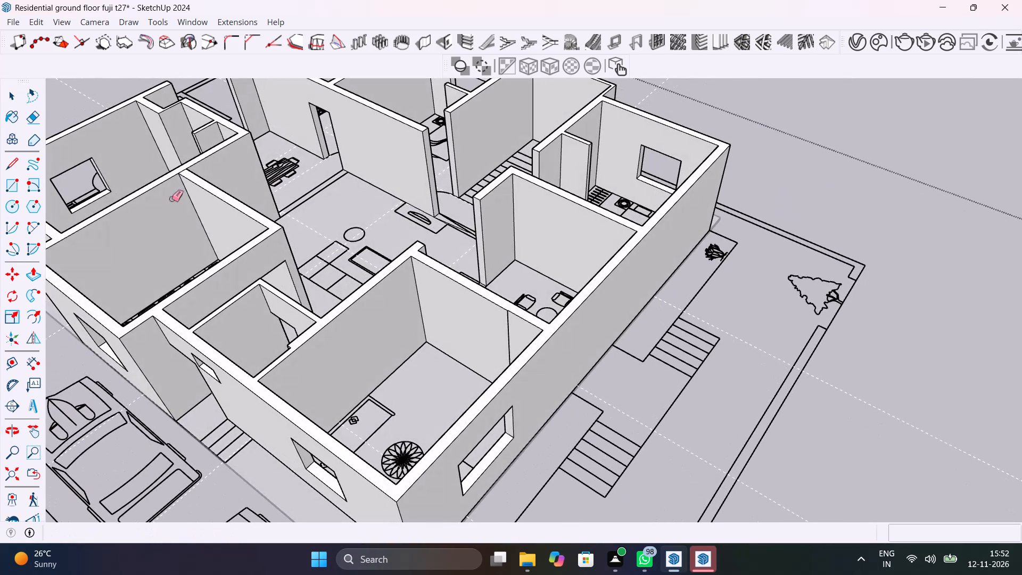
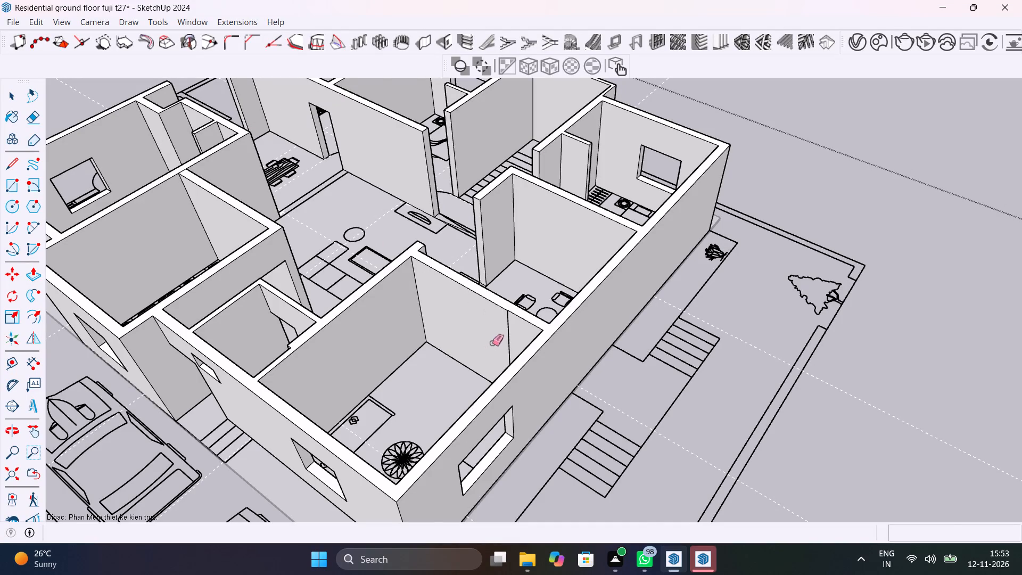
Inspect the walls, door openings and passages across all ground floor rooms from several angles, including with back edges shown.
{"action": "scroll", "coordinate": [502, 343], "scroll_direction": "up", "scroll_amount": 11}
{"action": "middle_click_drag", "start_coordinate": [506, 347], "coordinate": [586, 428]}
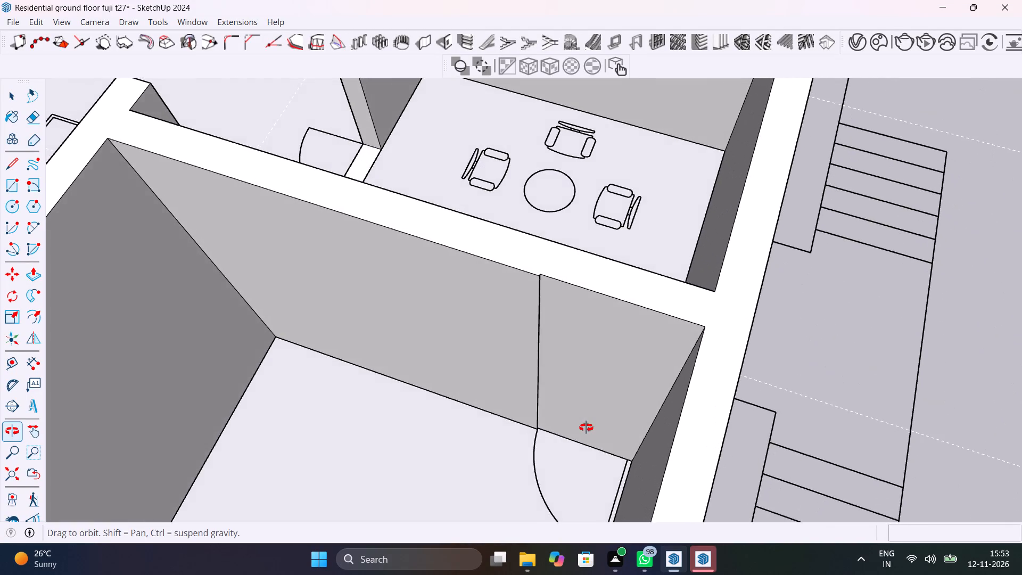
{"action": "middle_click_drag", "start_coordinate": [586, 428], "coordinate": [407, 456]}
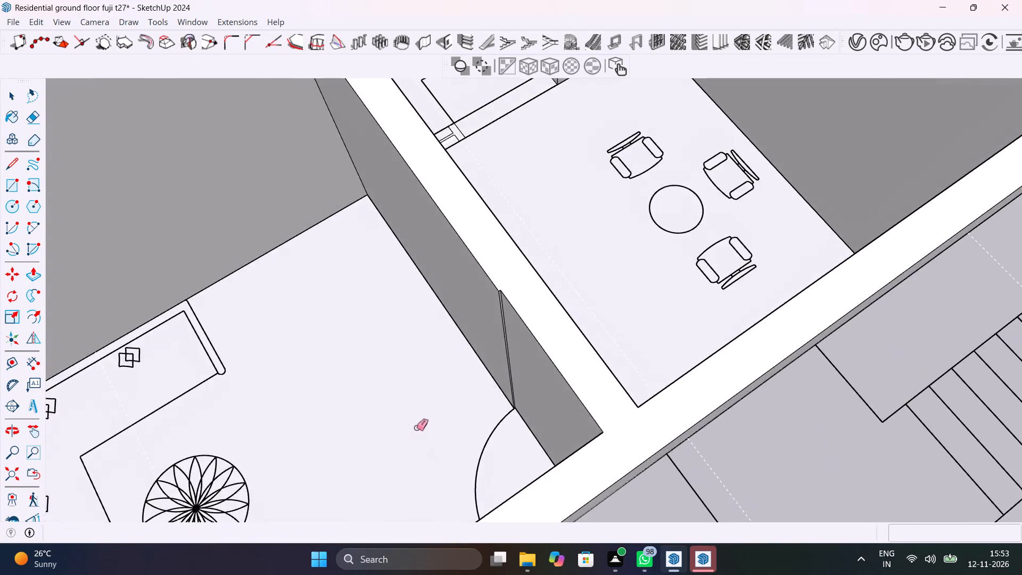
{"action": "scroll", "coordinate": [419, 423], "scroll_direction": "down", "scroll_amount": 12}
{"action": "middle_click_drag", "start_coordinate": [490, 339], "coordinate": [399, 448], "text": "shift"}
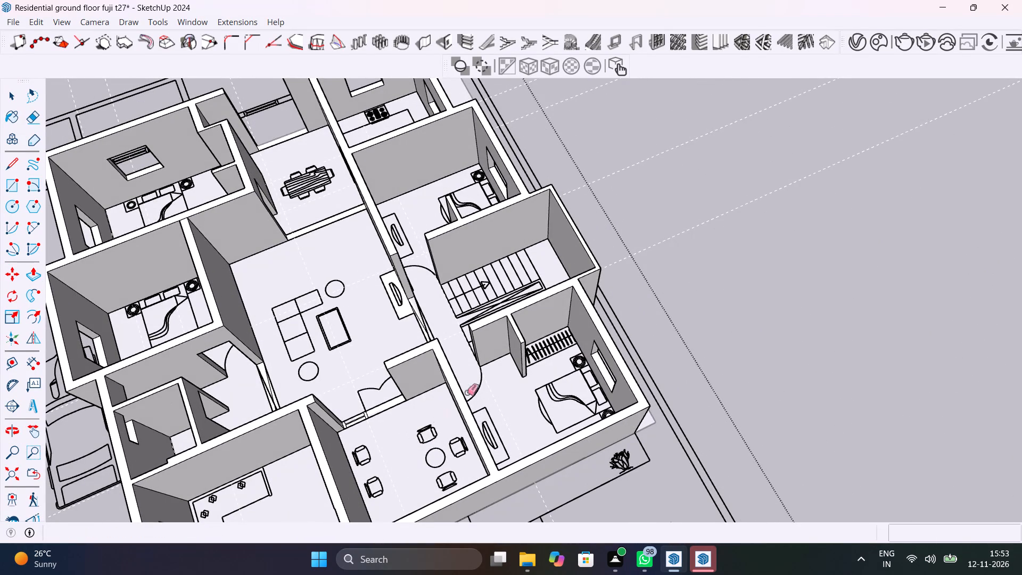
{"action": "scroll", "coordinate": [479, 373], "scroll_direction": "up", "scroll_amount": 17}
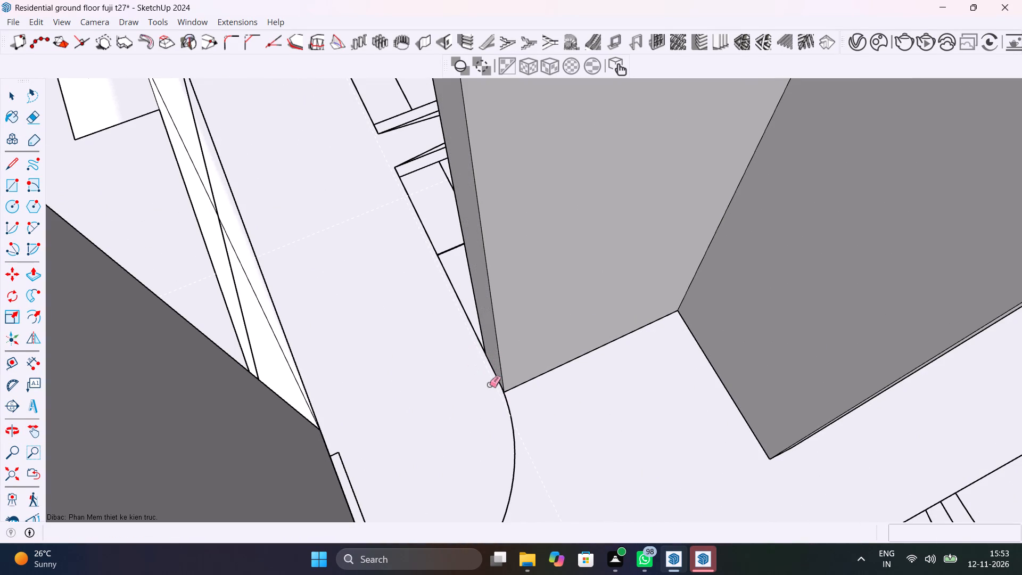
{"action": "scroll", "coordinate": [489, 384], "scroll_direction": "down", "scroll_amount": 10}
{"action": "middle_click_drag", "start_coordinate": [378, 282], "coordinate": [513, 328]}
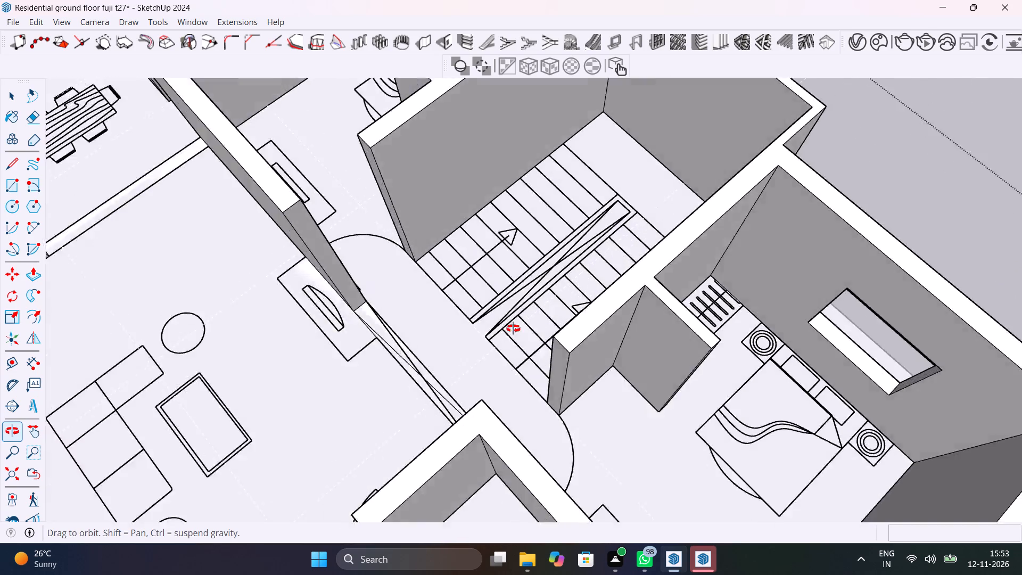
{"action": "middle_click_drag", "start_coordinate": [513, 328], "coordinate": [504, 270]}
{"action": "scroll", "coordinate": [447, 264], "scroll_direction": "down", "scroll_amount": 10}
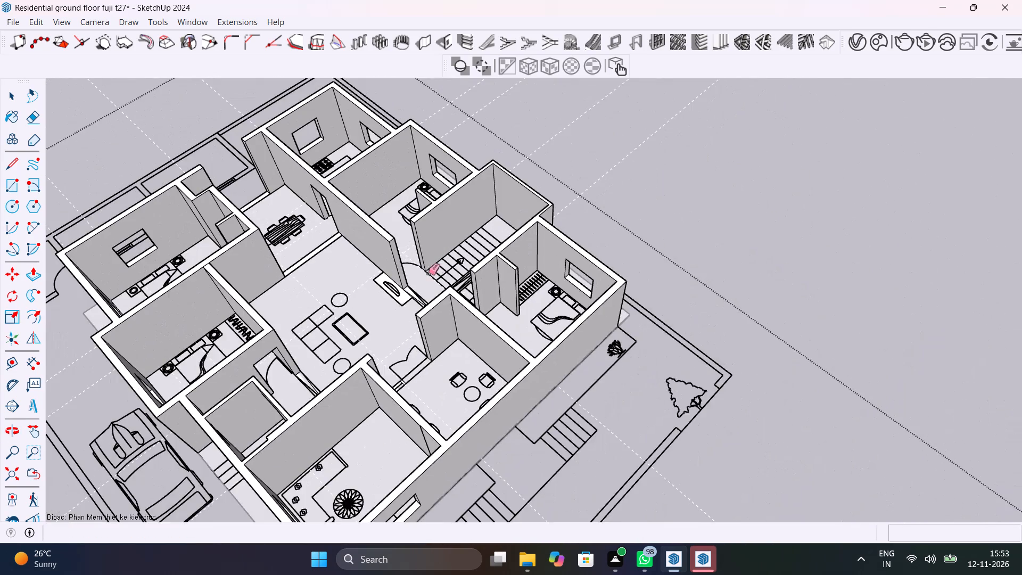
{"action": "middle_click_drag", "start_coordinate": [425, 272], "coordinate": [604, 324], "text": "shift"}
{"action": "scroll", "coordinate": [604, 323], "scroll_direction": "down", "scroll_amount": 7}
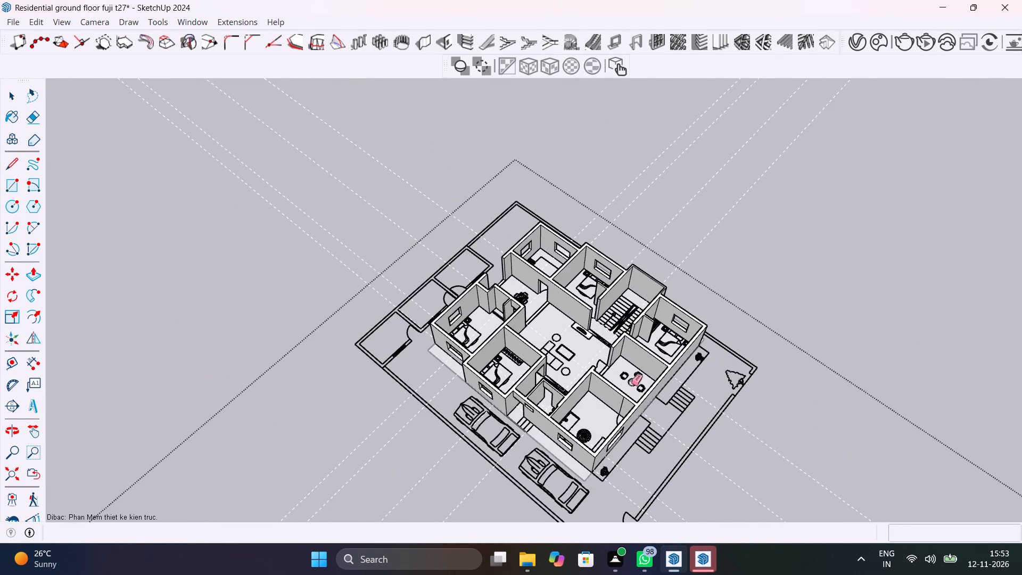
{"action": "scroll", "coordinate": [628, 425], "scroll_direction": "up", "scroll_amount": 10}
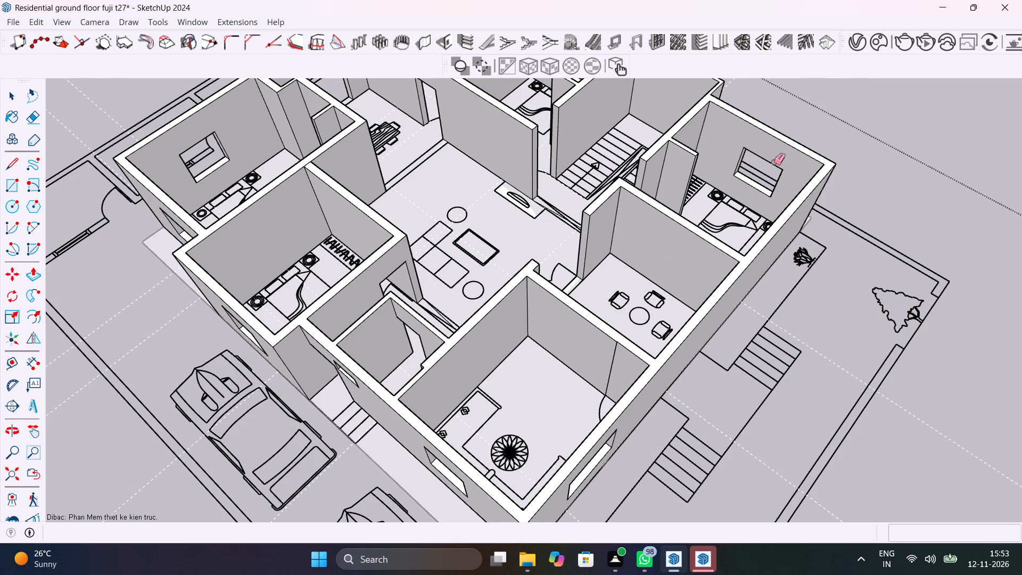
{"action": "scroll", "coordinate": [741, 159], "scroll_direction": "up", "scroll_amount": 4}
{"action": "middle_click_drag", "start_coordinate": [763, 201], "coordinate": [822, 306], "text": "shift"}
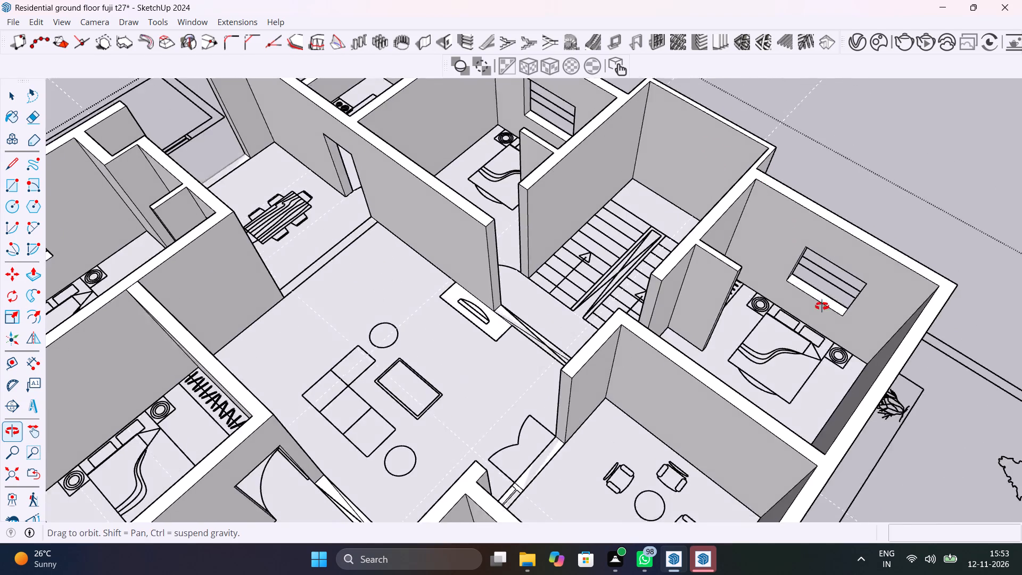
{"action": "middle_click_drag", "start_coordinate": [822, 306], "coordinate": [823, 320], "text": "shift"}
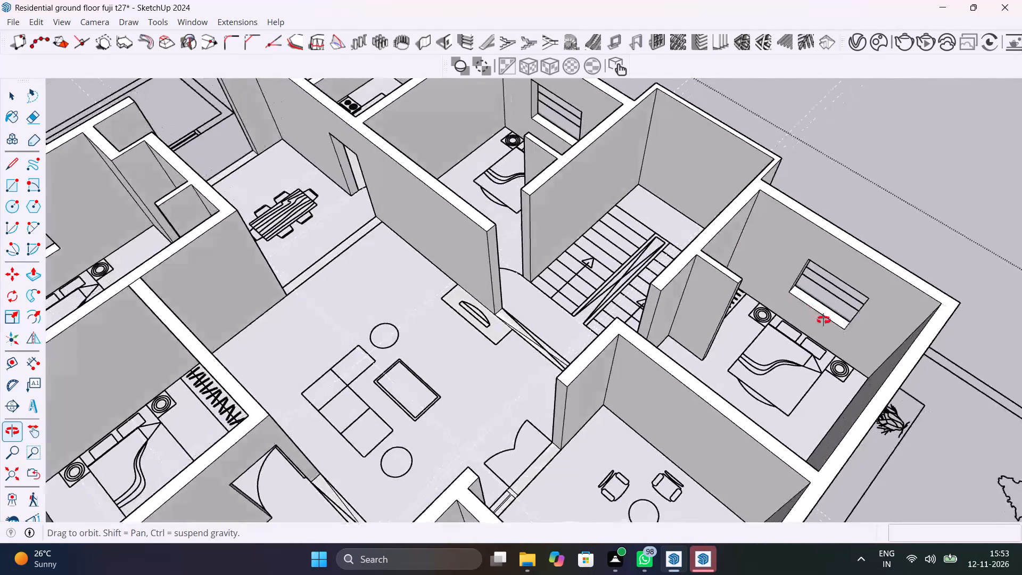
{"action": "middle_click_drag", "start_coordinate": [823, 320], "coordinate": [828, 322], "text": "shift"}
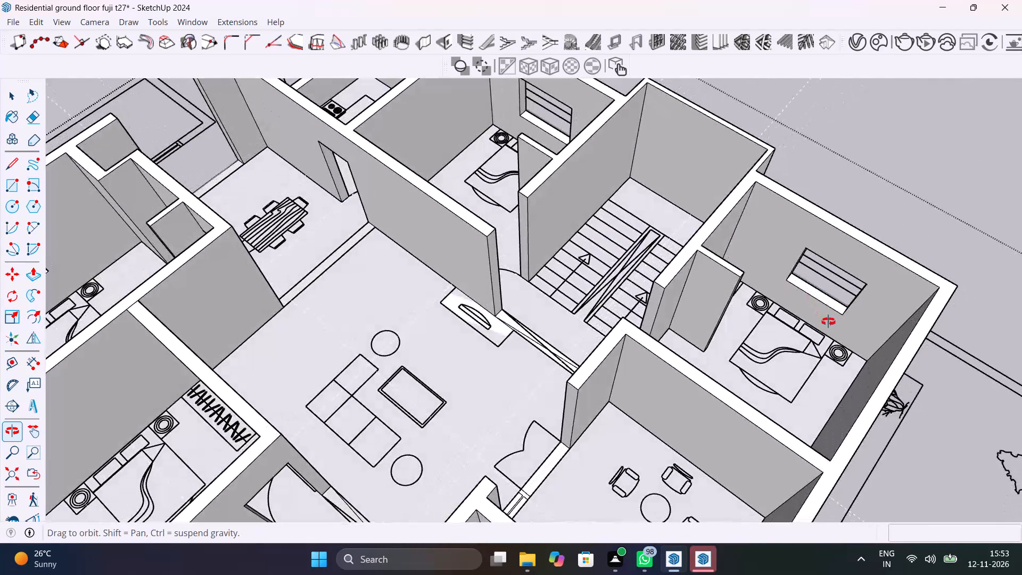
{"action": "middle_click_drag", "start_coordinate": [828, 322], "coordinate": [720, 292], "text": "shift"}
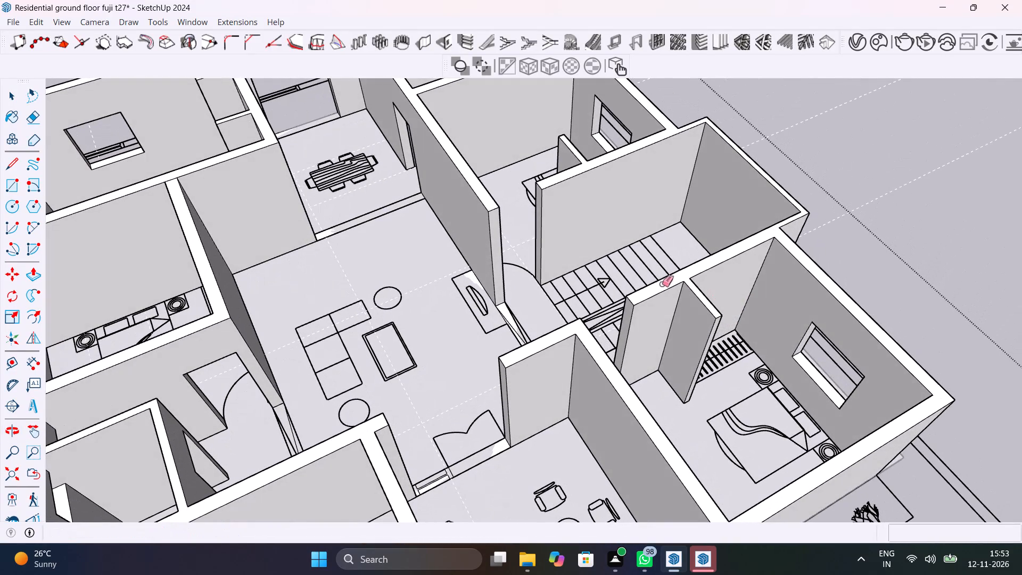
{"action": "scroll", "coordinate": [716, 251], "scroll_direction": "down", "scroll_amount": 11}
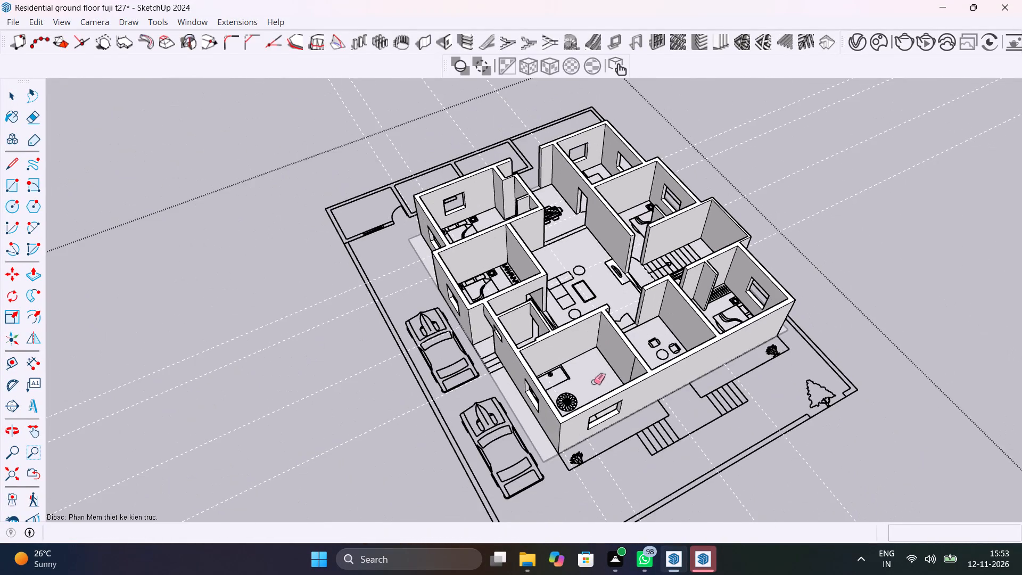
{"action": "scroll", "coordinate": [594, 382], "scroll_direction": "up", "scroll_amount": 8}
{"action": "middle_click_drag", "start_coordinate": [604, 374], "coordinate": [360, 303]}
{"action": "scroll", "coordinate": [360, 303], "scroll_direction": "up", "scroll_amount": 1}
{"action": "scroll", "coordinate": [382, 282], "scroll_direction": "down", "scroll_amount": 9}
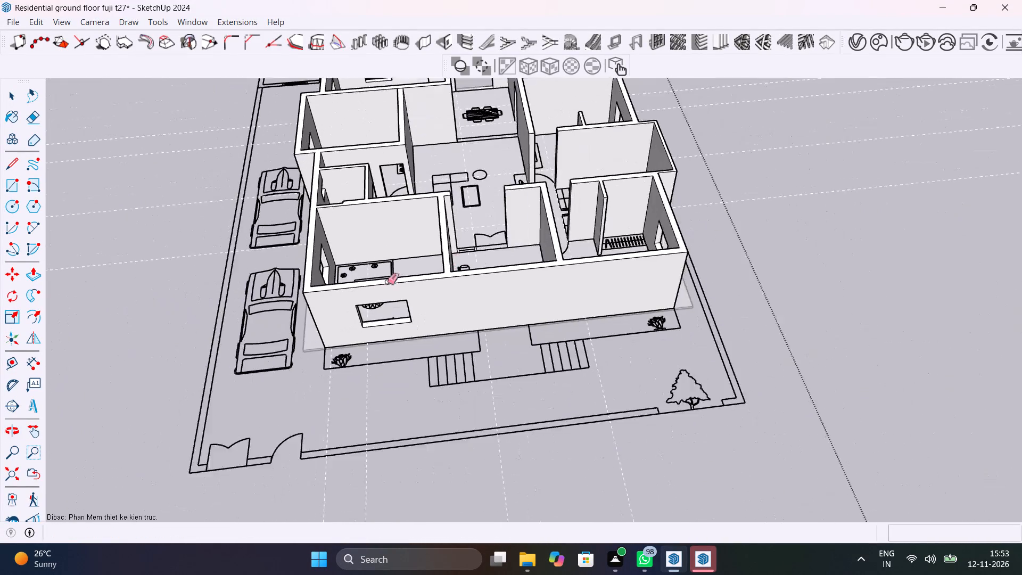
{"action": "scroll", "coordinate": [387, 282], "scroll_direction": "down", "scroll_amount": 2}
{"action": "middle_click_drag", "start_coordinate": [522, 225], "coordinate": [589, 438], "text": "shift"}
{"action": "scroll", "coordinate": [567, 358], "scroll_direction": "up", "scroll_amount": 4}
{"action": "middle_click_drag", "start_coordinate": [609, 354], "coordinate": [523, 286], "text": "shift"}
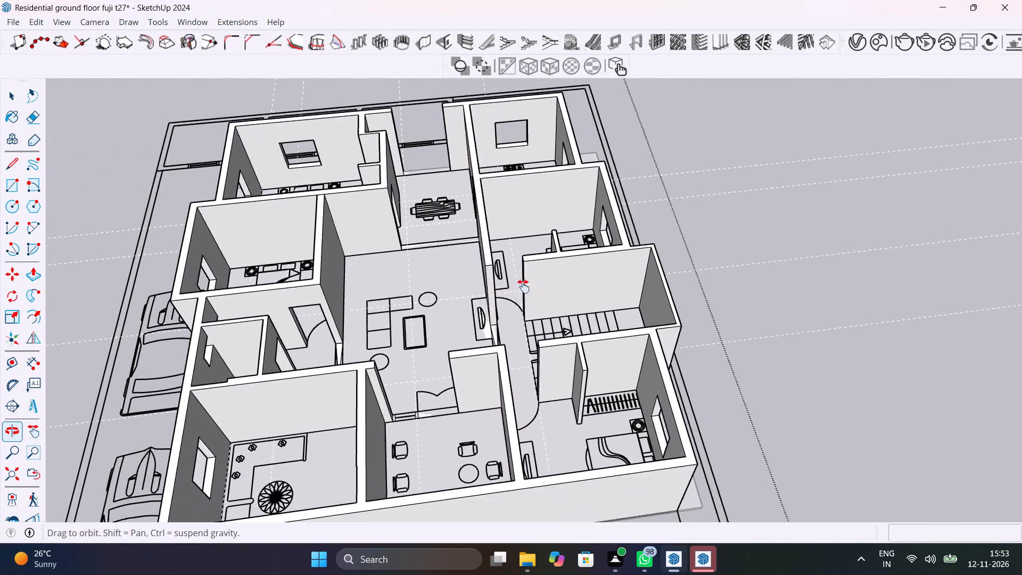
{"action": "middle_click_drag", "start_coordinate": [523, 286], "coordinate": [463, 336], "text": "shift"}
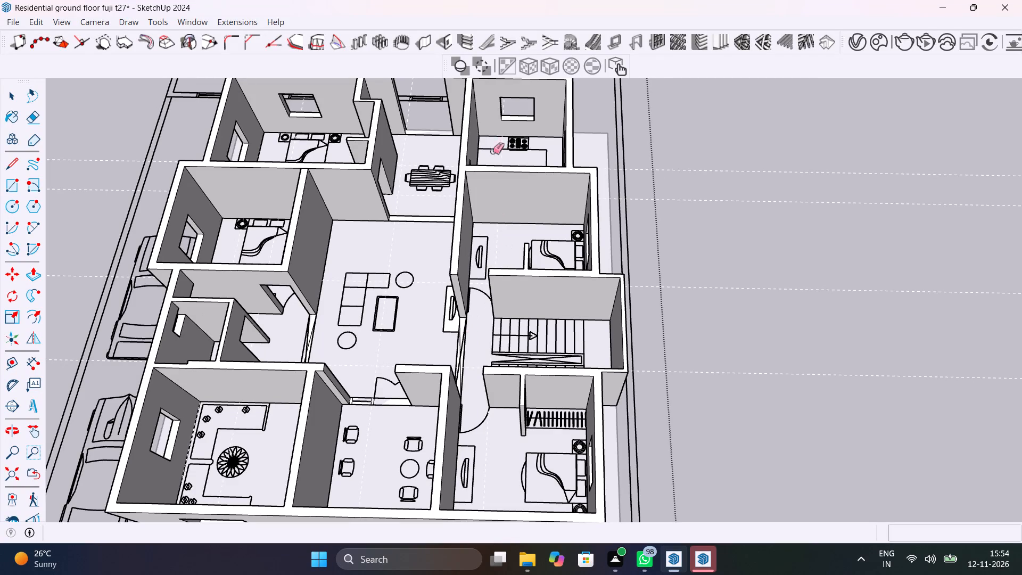
{"action": "scroll", "coordinate": [571, 208], "scroll_direction": "up", "scroll_amount": 5}
{"action": "middle_click_drag", "start_coordinate": [575, 215], "coordinate": [671, 284]}
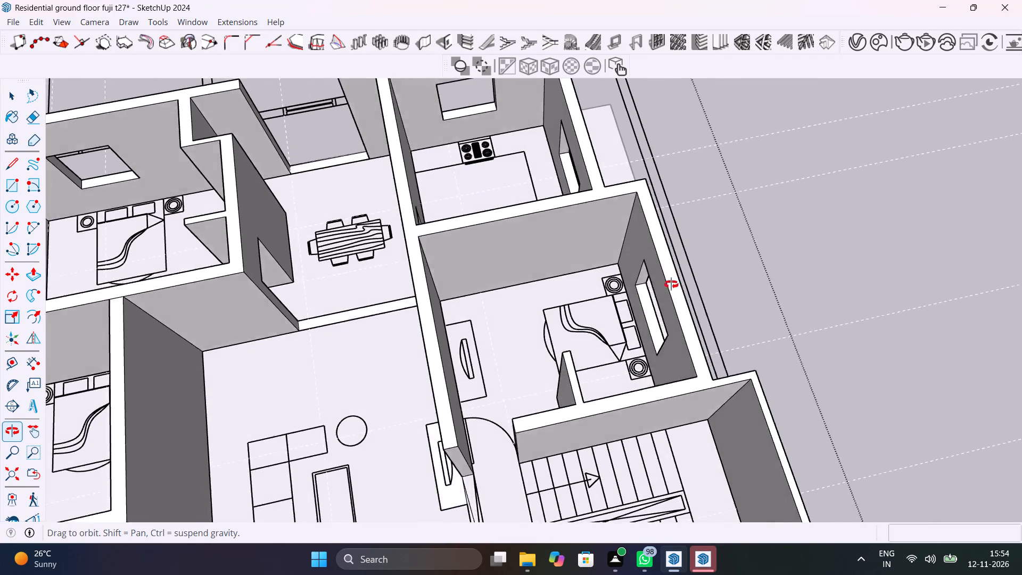
{"action": "middle_click_drag", "start_coordinate": [671, 284], "coordinate": [591, 256]}
{"action": "scroll", "coordinate": [591, 256], "scroll_direction": "up", "scroll_amount": 1}
{"action": "key", "text": "k"}
{"action": "scroll", "coordinate": [591, 256], "scroll_direction": "down", "scroll_amount": 6}
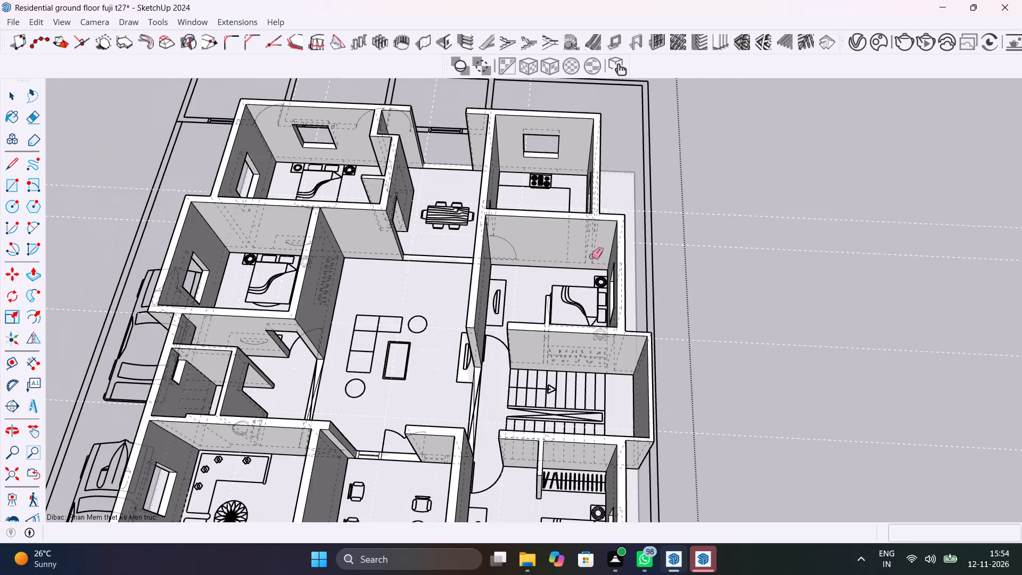
{"action": "scroll", "coordinate": [484, 267], "scroll_direction": "up", "scroll_amount": 5}
{"action": "middle_click_drag", "start_coordinate": [487, 265], "coordinate": [650, 245]}
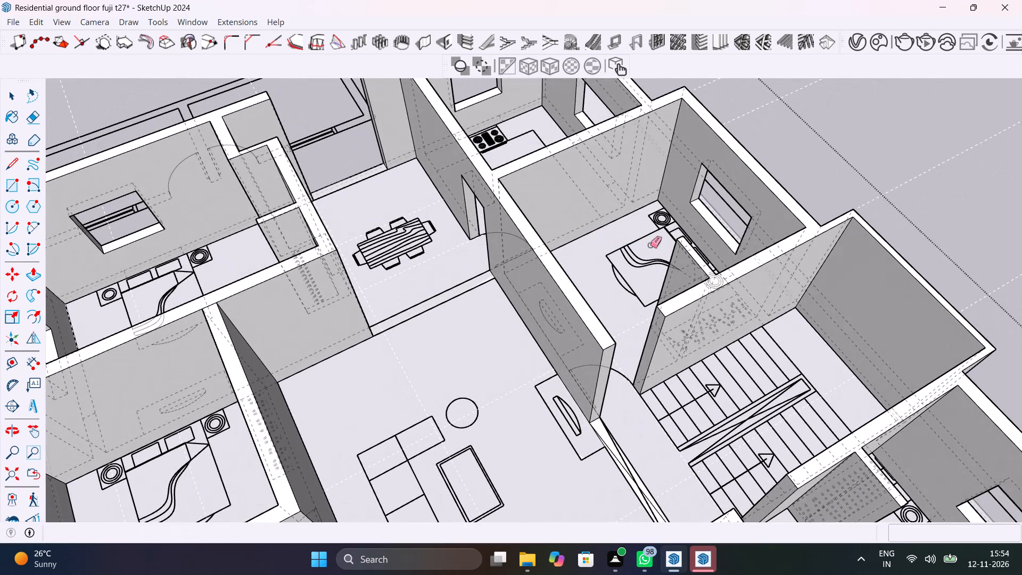
{"action": "key", "text": "k"}
{"action": "scroll", "coordinate": [638, 230], "scroll_direction": "down", "scroll_amount": 12}
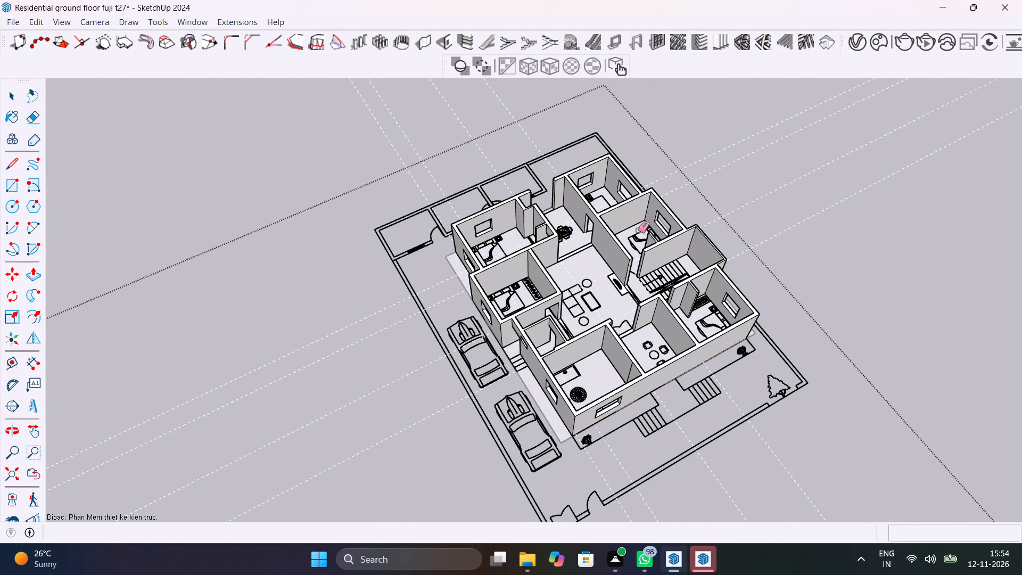
Save the model and leave the Eraser for the Select tool.
{"action": "key", "text": "ctrl+s"}
{"action": "scroll", "coordinate": [638, 230], "scroll_direction": "down", "scroll_amount": 8}
{"action": "key", "text": "space"}
{"action": "scroll", "coordinate": [616, 336], "scroll_direction": "up", "scroll_amount": 13}
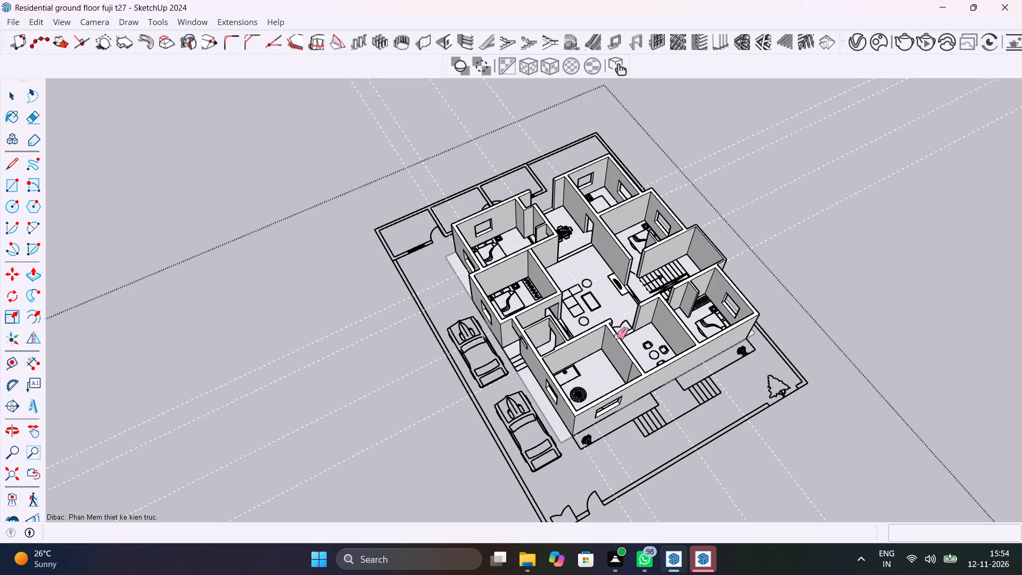
{"action": "scroll", "coordinate": [616, 336], "scroll_direction": "up", "scroll_amount": 2}
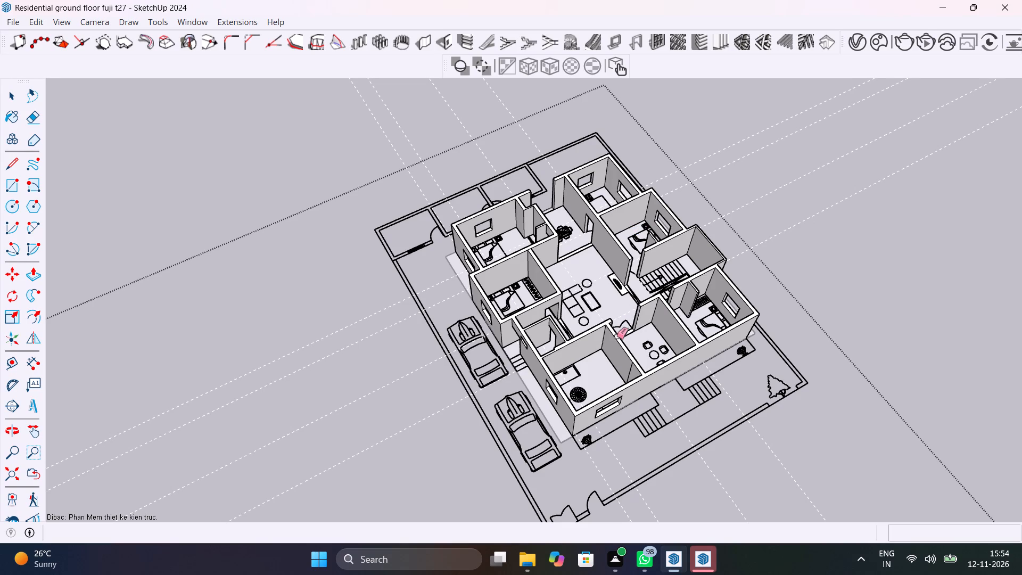
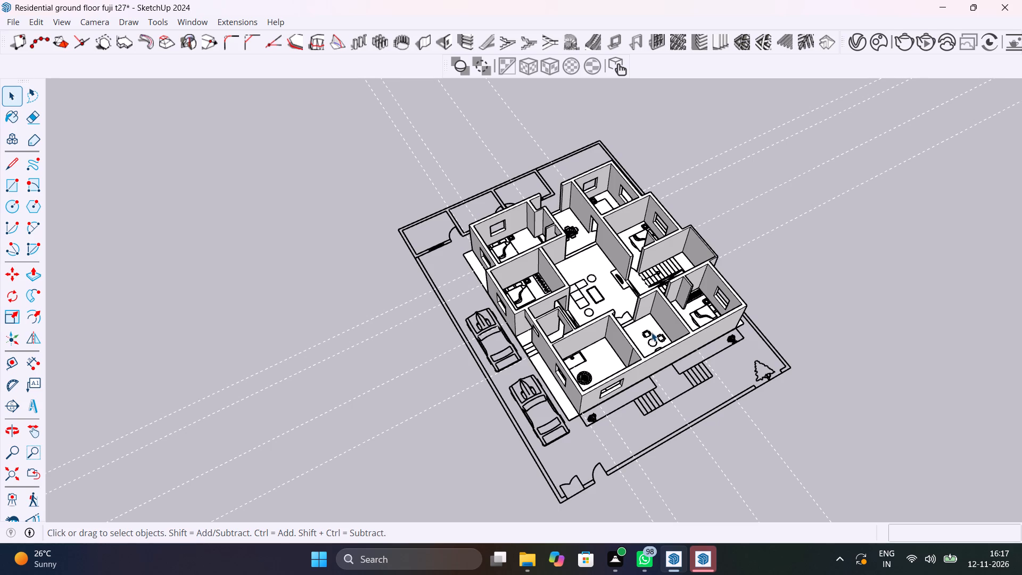
Examine the walls, door openings and passages of the ground floor rooms from several angles around the house.
{"action": "scroll", "coordinate": [650, 333], "scroll_direction": "up", "scroll_amount": 1}
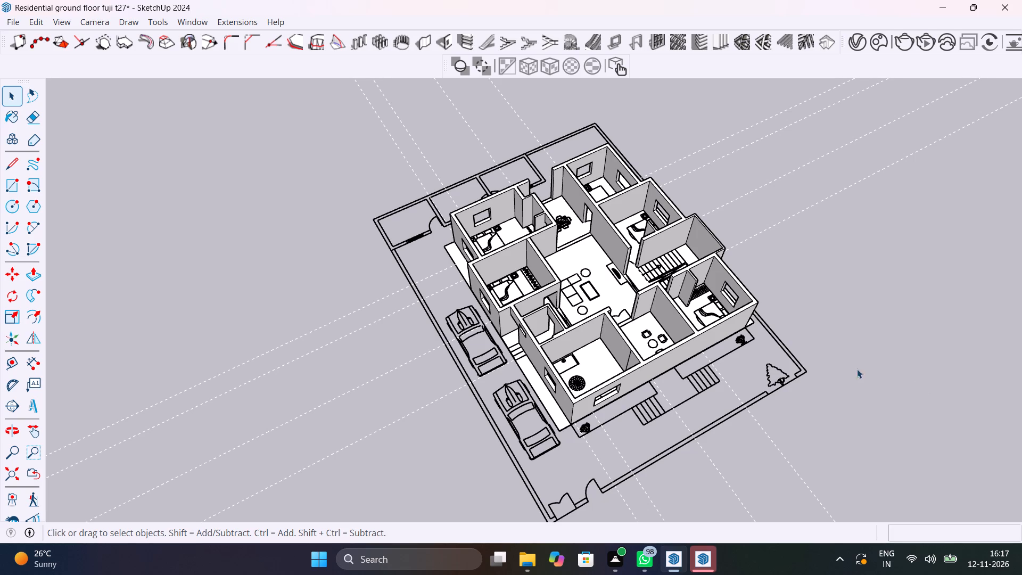
{"action": "scroll", "coordinate": [657, 326], "scroll_direction": "up", "scroll_amount": 5}
{"action": "middle_click_drag", "start_coordinate": [705, 355], "coordinate": [617, 273]}
{"action": "scroll", "coordinate": [617, 273], "scroll_direction": "up", "scroll_amount": 1}
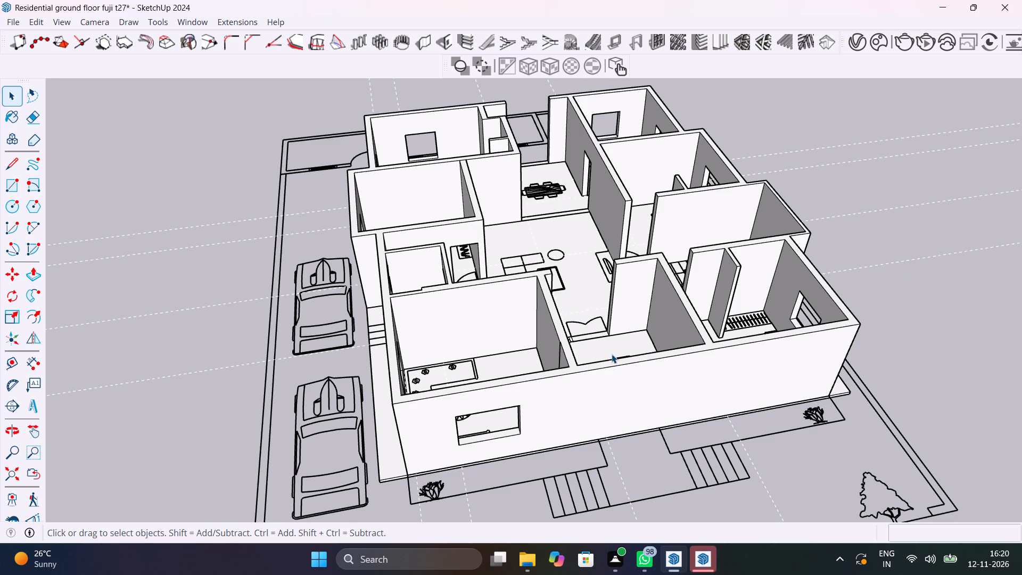
{"action": "scroll", "coordinate": [573, 360], "scroll_direction": "down", "scroll_amount": 4}
{"action": "middle_click_drag", "start_coordinate": [566, 375], "coordinate": [986, 400]}
{"action": "scroll", "coordinate": [421, 287], "scroll_direction": "up", "scroll_amount": 7}
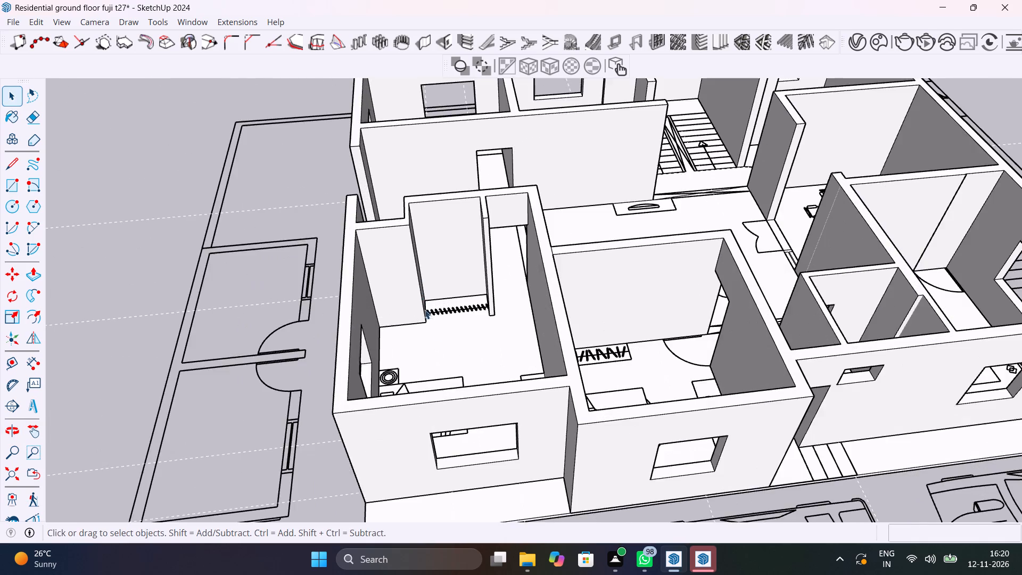
{"action": "middle_click_drag", "start_coordinate": [443, 342], "coordinate": [452, 393]}
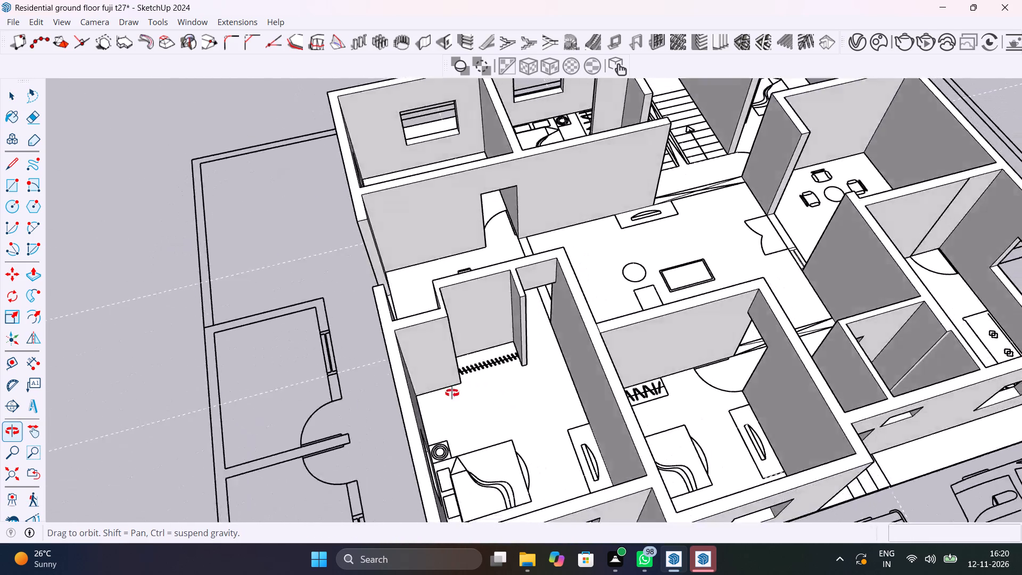
{"action": "middle_click_drag", "start_coordinate": [452, 393], "coordinate": [388, 395]}
{"action": "scroll", "coordinate": [464, 375], "scroll_direction": "down", "scroll_amount": 5}
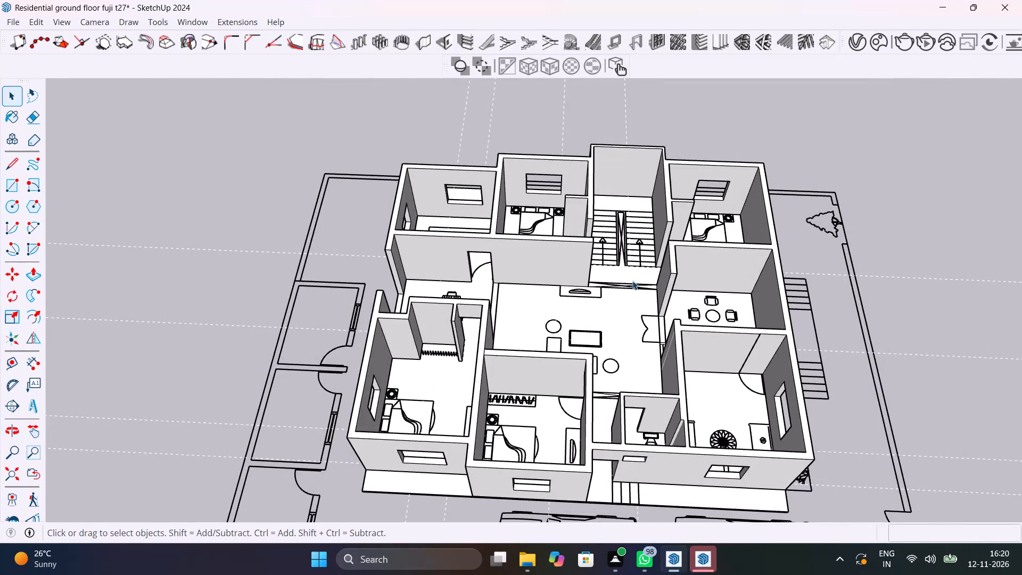
{"action": "scroll", "coordinate": [632, 281], "scroll_direction": "up", "scroll_amount": 5}
{"action": "middle_click_drag", "start_coordinate": [644, 301], "coordinate": [372, 255]}
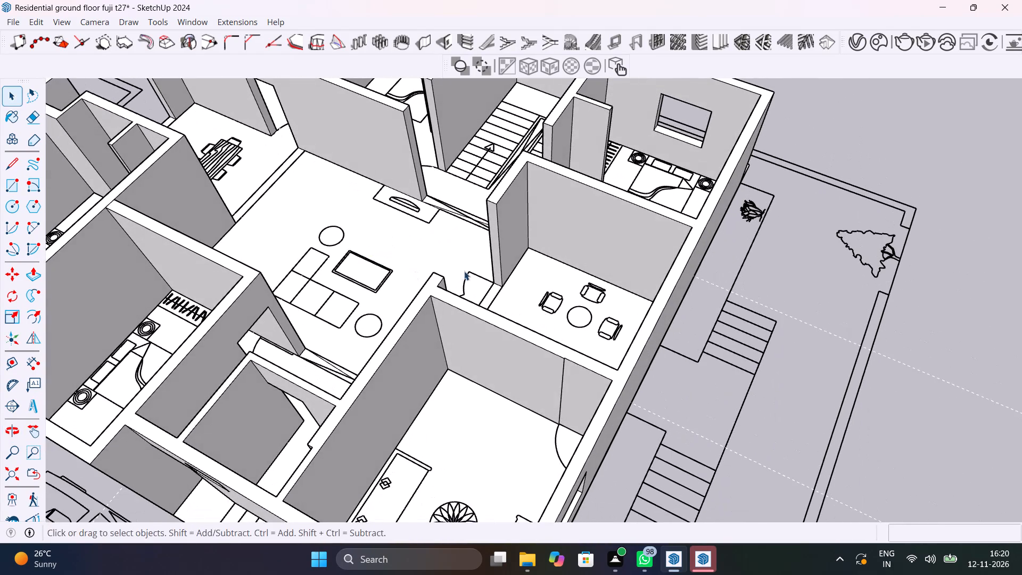
{"action": "scroll", "coordinate": [464, 271], "scroll_direction": "down", "scroll_amount": 1}
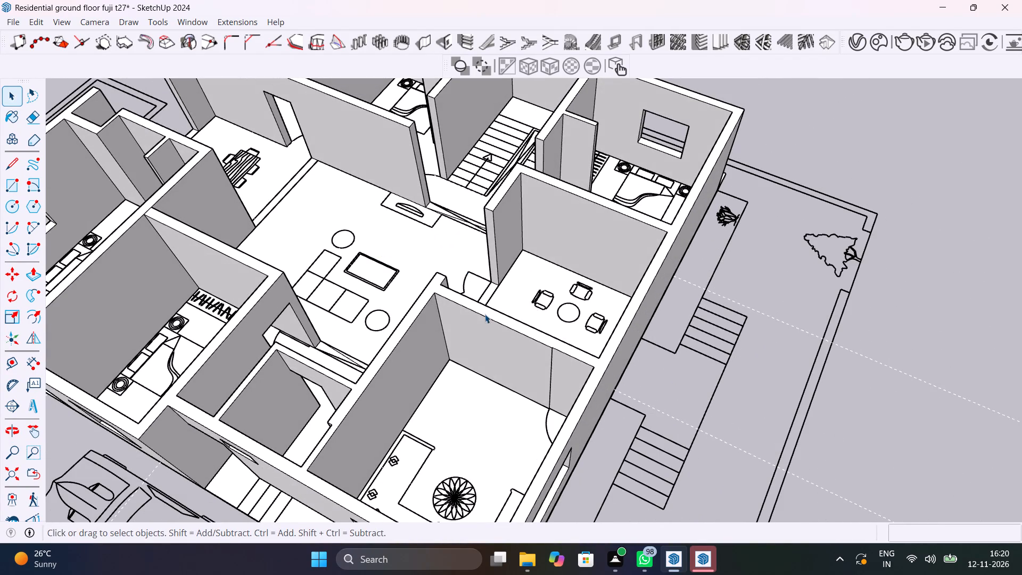
{"action": "scroll", "coordinate": [485, 314], "scroll_direction": "down", "scroll_amount": 3}
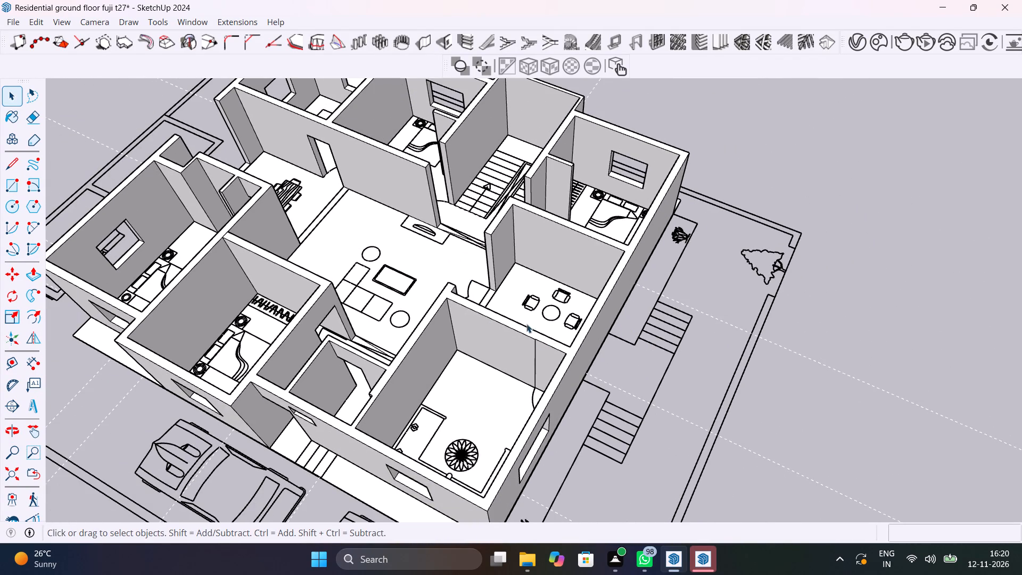
{"action": "middle_click_drag", "start_coordinate": [622, 335], "coordinate": [652, 388]}
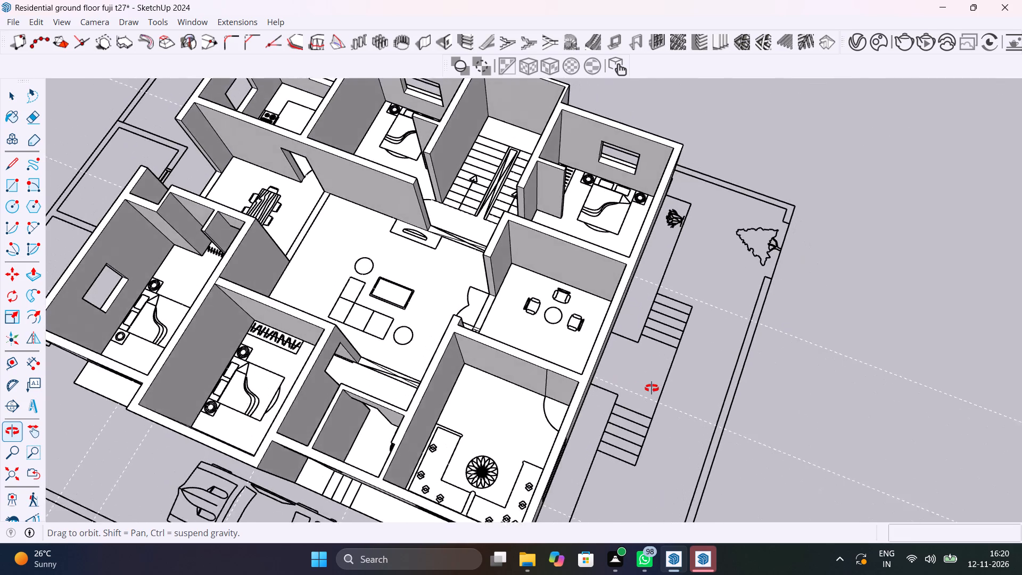
{"action": "middle_click_drag", "start_coordinate": [652, 388], "coordinate": [376, 286]}
{"action": "middle_click_drag", "start_coordinate": [671, 241], "coordinate": [529, 416], "text": "shift"}
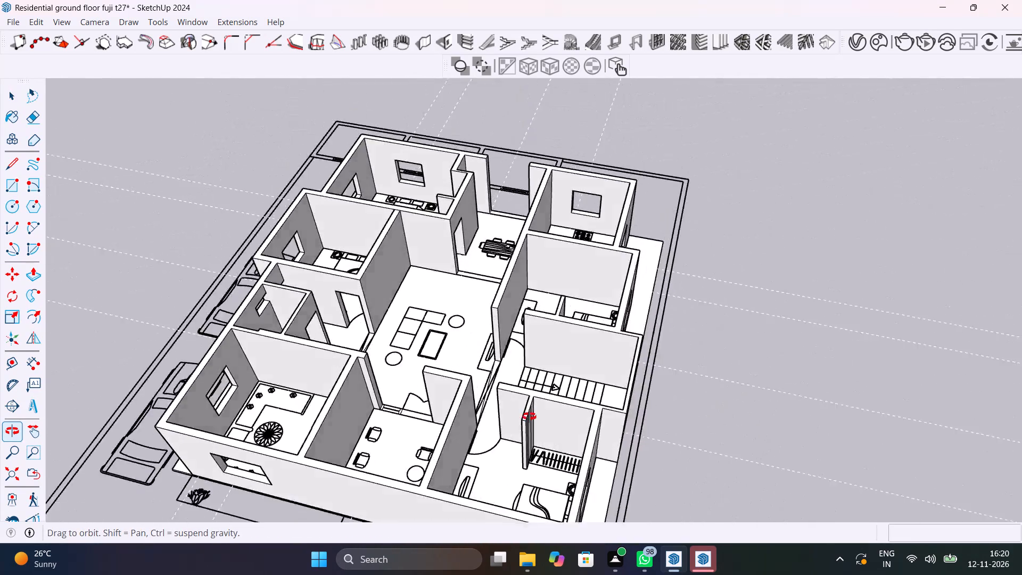
{"action": "middle_click_drag", "start_coordinate": [529, 416], "coordinate": [625, 494], "text": "shift"}
{"action": "scroll", "coordinate": [505, 283], "scroll_direction": "up", "scroll_amount": 5}
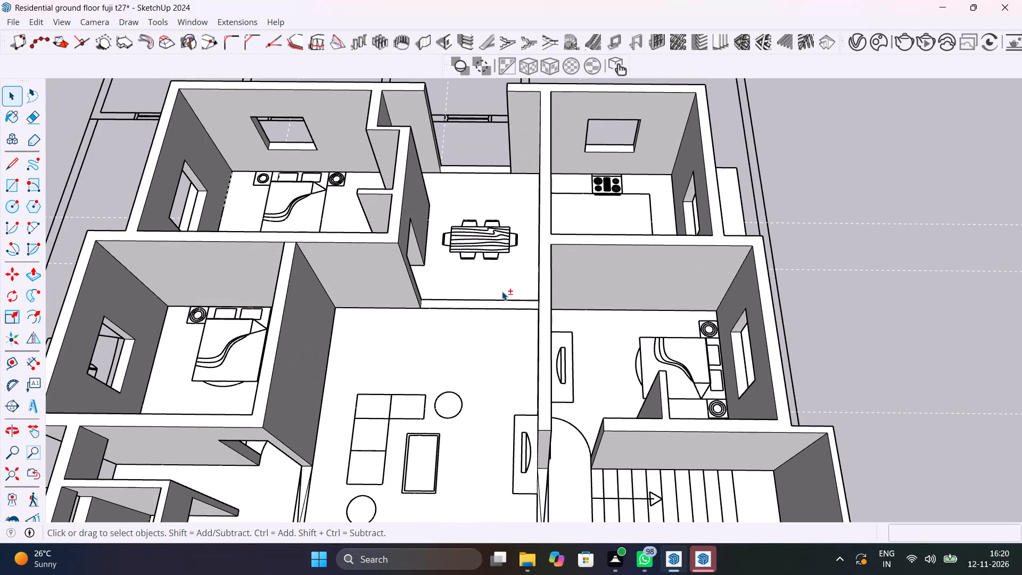
{"action": "middle_click_drag", "start_coordinate": [524, 330], "coordinate": [570, 384], "text": "shift"}
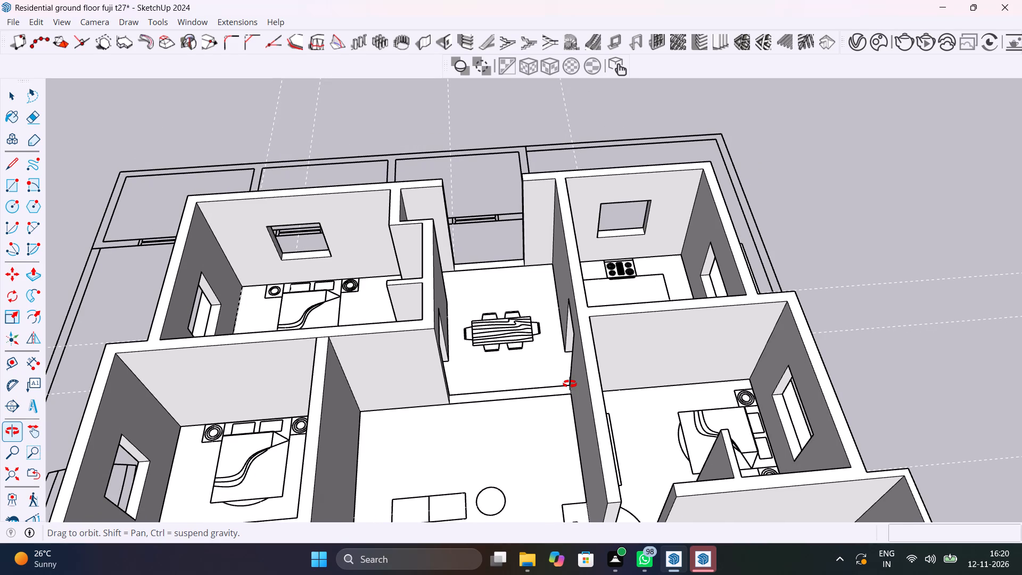
{"action": "middle_click_drag", "start_coordinate": [570, 384], "coordinate": [331, 375], "text": "shift"}
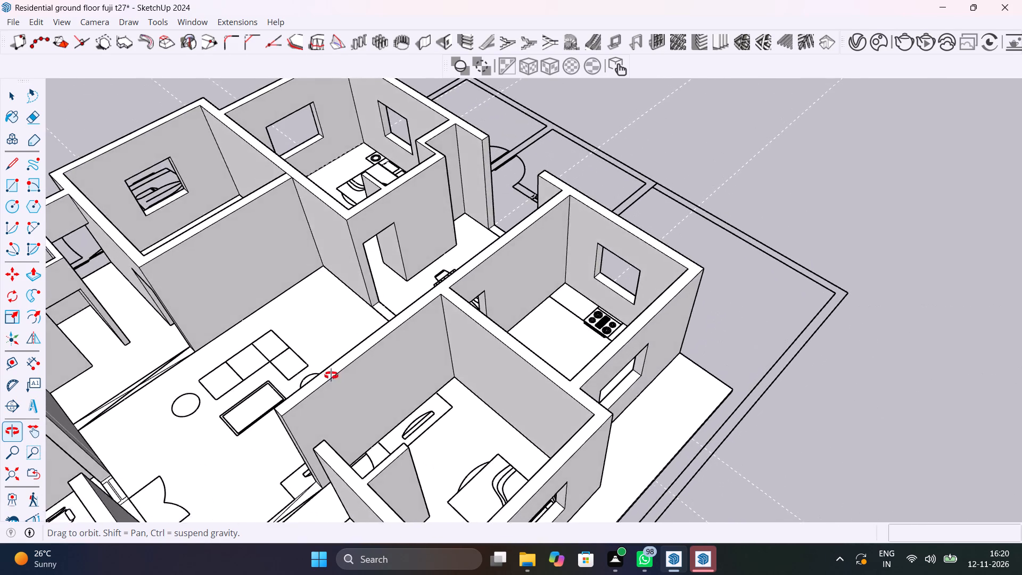
{"action": "middle_click_drag", "start_coordinate": [331, 375], "coordinate": [474, 388], "text": "shift"}
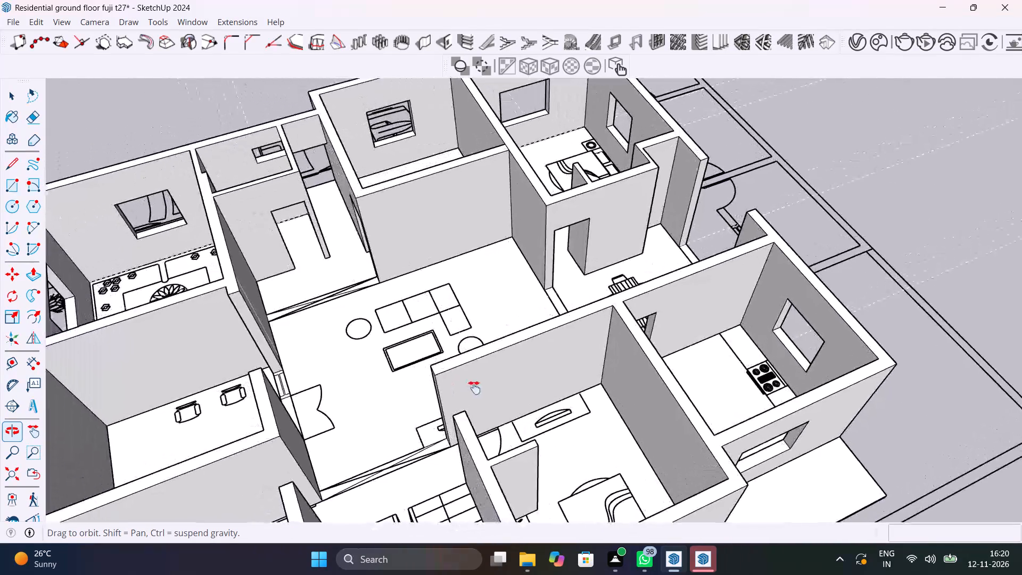
{"action": "middle_click_drag", "start_coordinate": [474, 388], "coordinate": [583, 414], "text": "shift"}
Examine the living room passages, the staircase bay and the adjoining bedrooms for openings and wall faces still needing work.
{"action": "scroll", "coordinate": [352, 414], "scroll_direction": "up", "scroll_amount": 3}
{"action": "scroll", "coordinate": [389, 415], "scroll_direction": "up", "scroll_amount": 1, "text": "shift"}
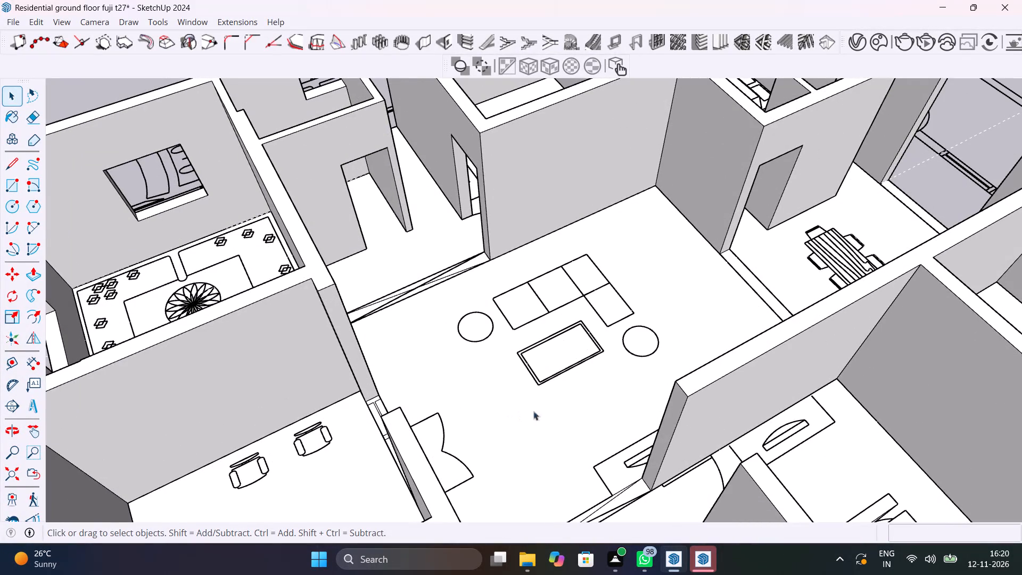
{"action": "scroll", "coordinate": [359, 412], "scroll_direction": "up", "scroll_amount": 4}
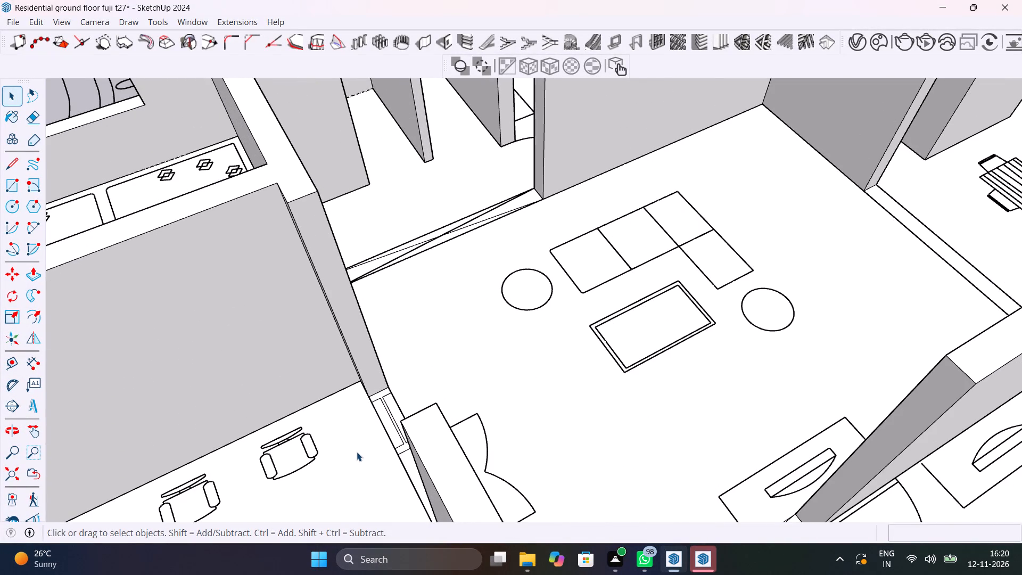
{"action": "middle_click_drag", "start_coordinate": [383, 450], "coordinate": [466, 437], "text": "shift"}
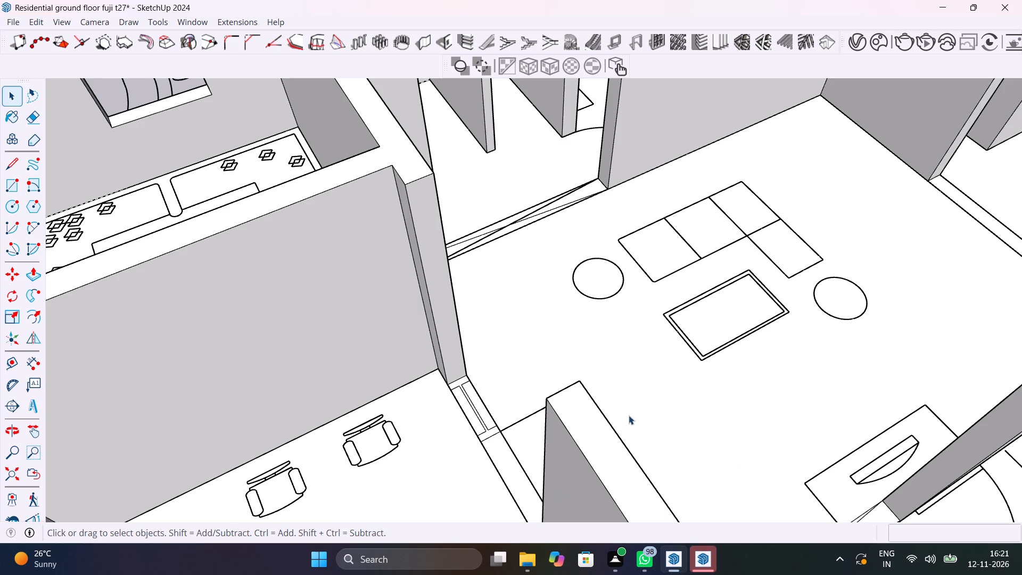
{"action": "scroll", "coordinate": [626, 407], "scroll_direction": "down", "scroll_amount": 10}
{"action": "middle_click_drag", "start_coordinate": [695, 439], "coordinate": [317, 362]}
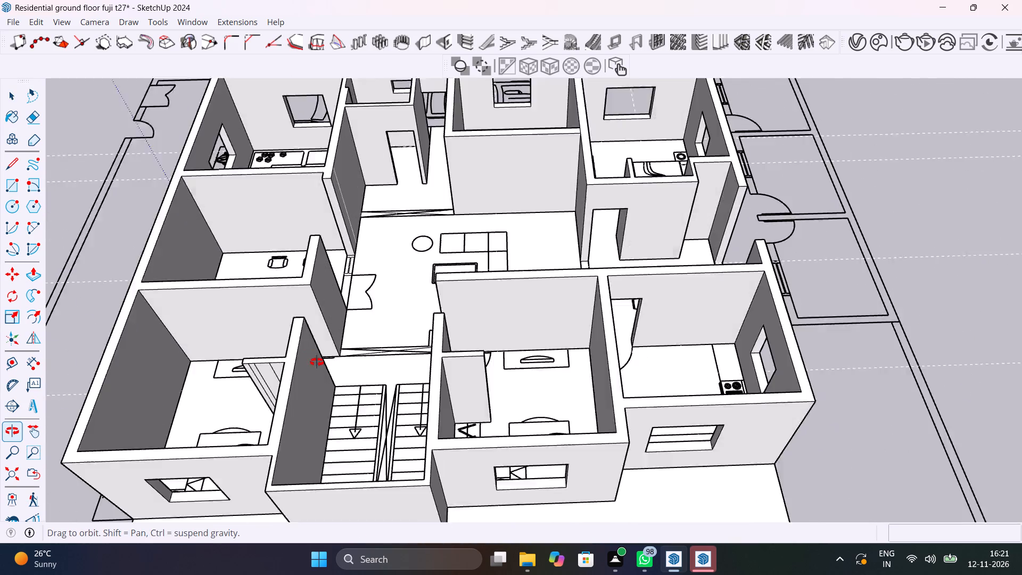
{"action": "middle_click_drag", "start_coordinate": [317, 362], "coordinate": [334, 413]}
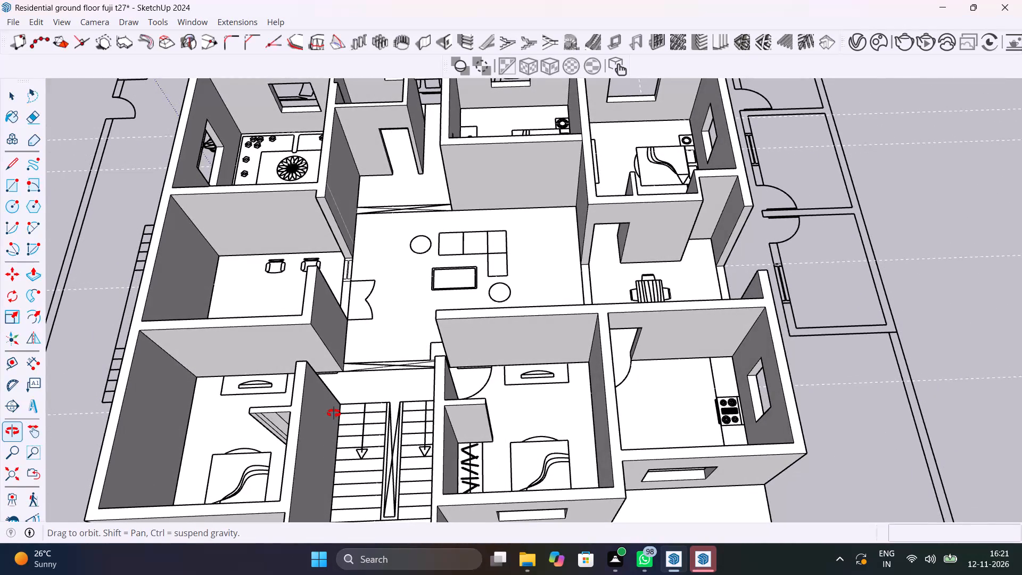
{"action": "middle_click_drag", "start_coordinate": [334, 413], "coordinate": [323, 354]}
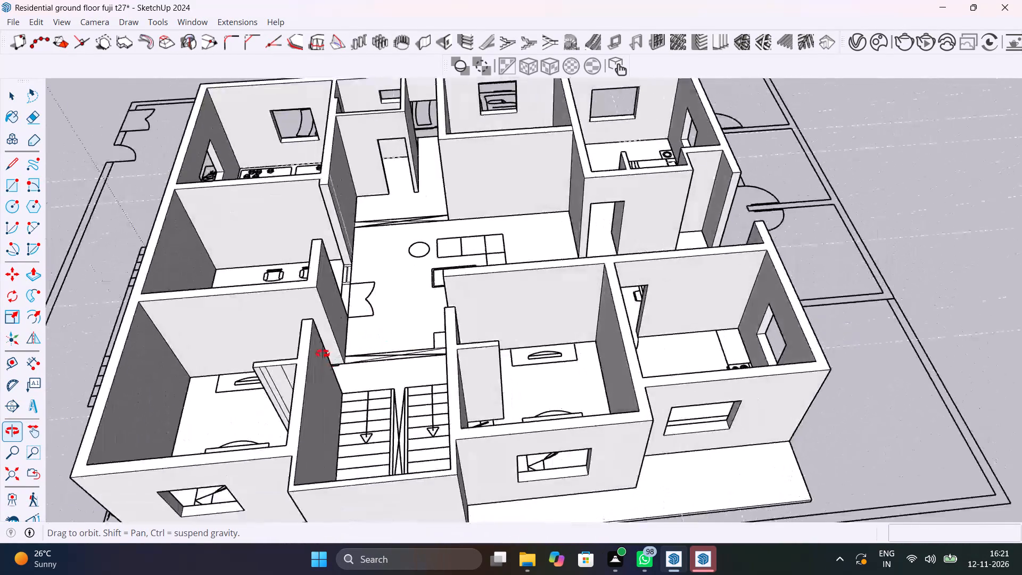
{"action": "middle_click_drag", "start_coordinate": [323, 354], "coordinate": [278, 359]}
{"action": "middle_click_drag", "start_coordinate": [353, 434], "coordinate": [572, 350], "text": "shift"}
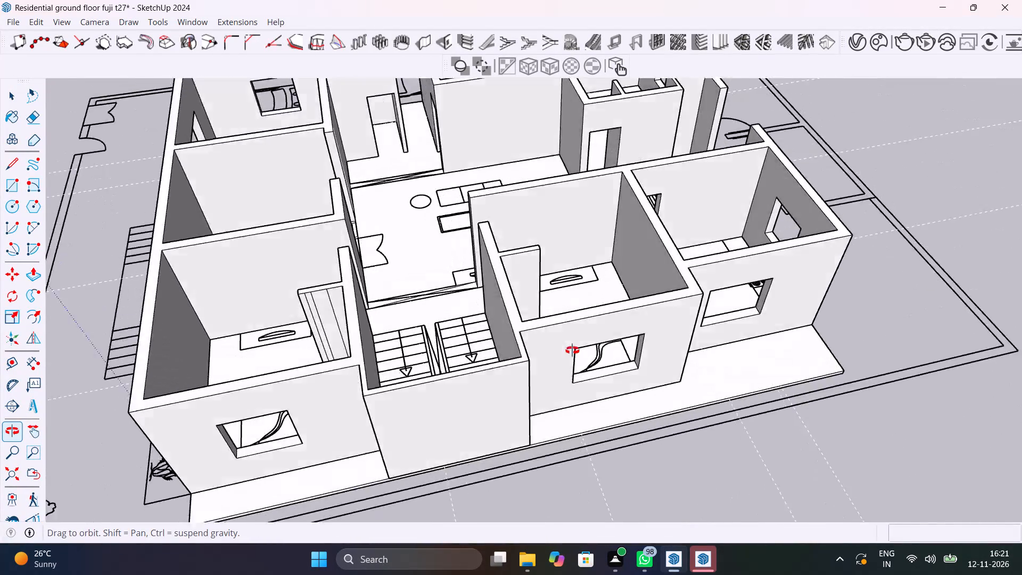
{"action": "middle_click_drag", "start_coordinate": [572, 350], "coordinate": [439, 428], "text": "shift"}
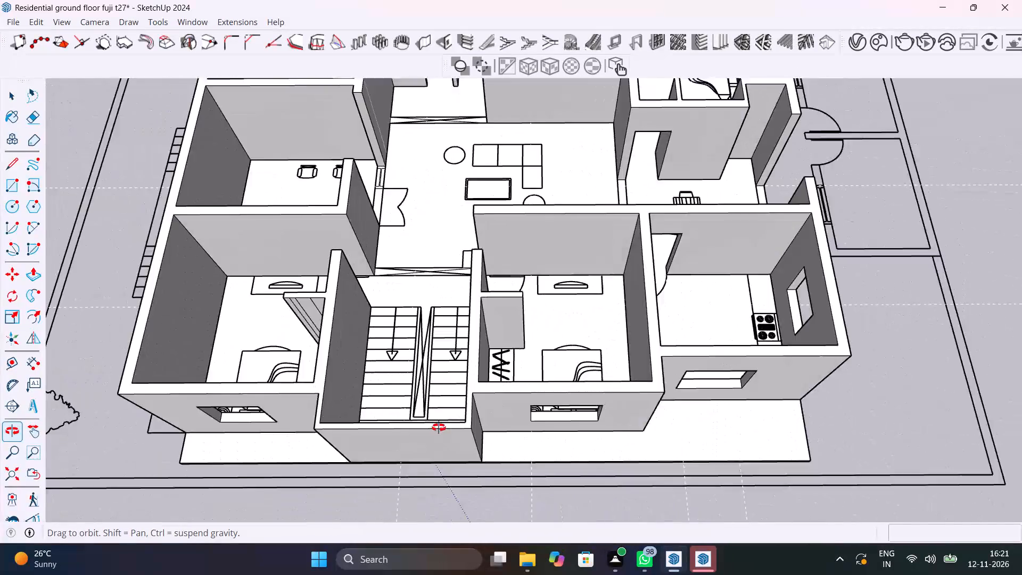
{"action": "middle_click_drag", "start_coordinate": [439, 428], "coordinate": [471, 482], "text": "shift"}
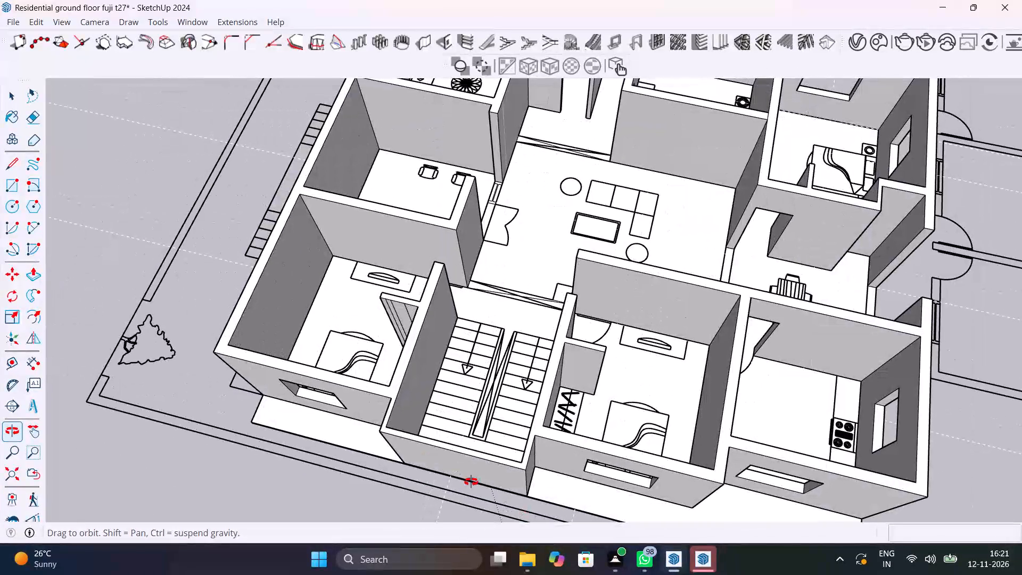
{"action": "middle_click_drag", "start_coordinate": [471, 482], "coordinate": [475, 449], "text": "shift"}
Open the house group for editing and erase the three vertical seam lines on the wardrobe partition in the bedroom beside the staircase.
{"action": "scroll", "coordinate": [369, 304], "scroll_direction": "up", "scroll_amount": 8}
{"action": "middle_click_drag", "start_coordinate": [417, 379], "coordinate": [506, 441], "text": "shift"}
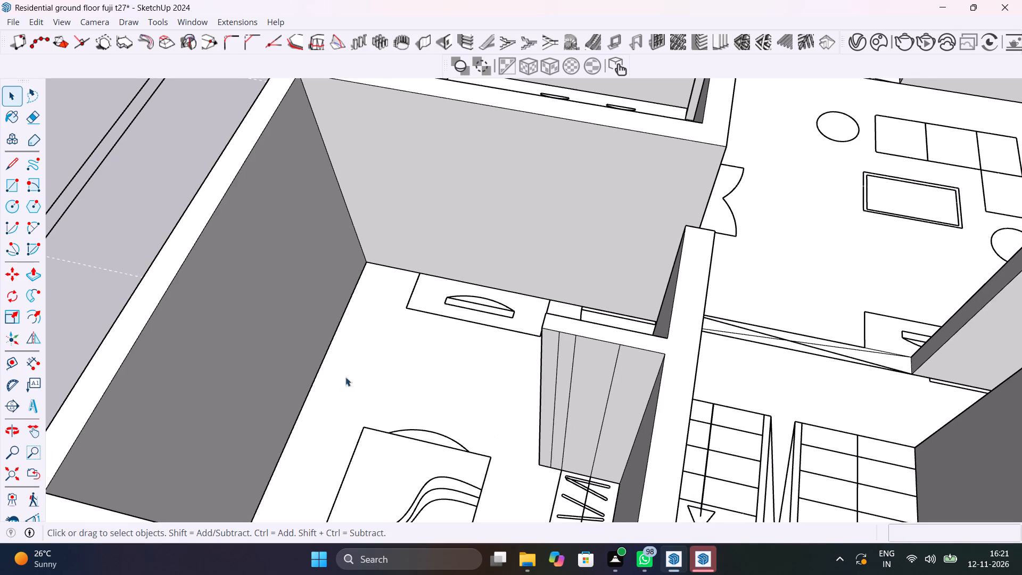
{"action": "scroll", "coordinate": [305, 365], "scroll_direction": "down", "scroll_amount": 19}
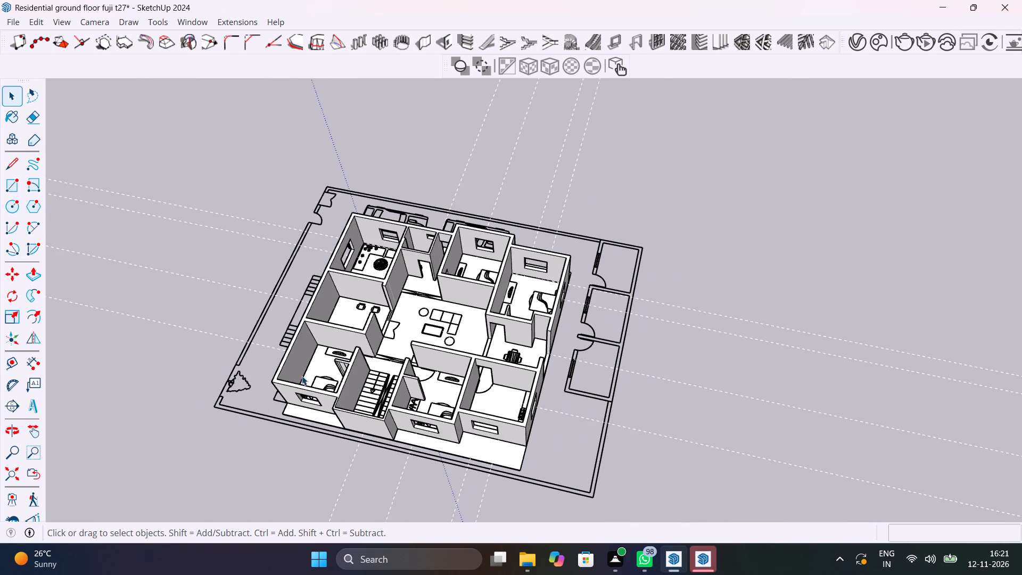
{"action": "left_click", "coordinate": [301, 378]}
{"action": "double_click", "coordinate": [301, 379]}
{"action": "scroll", "coordinate": [301, 379], "scroll_direction": "up", "scroll_amount": 4}
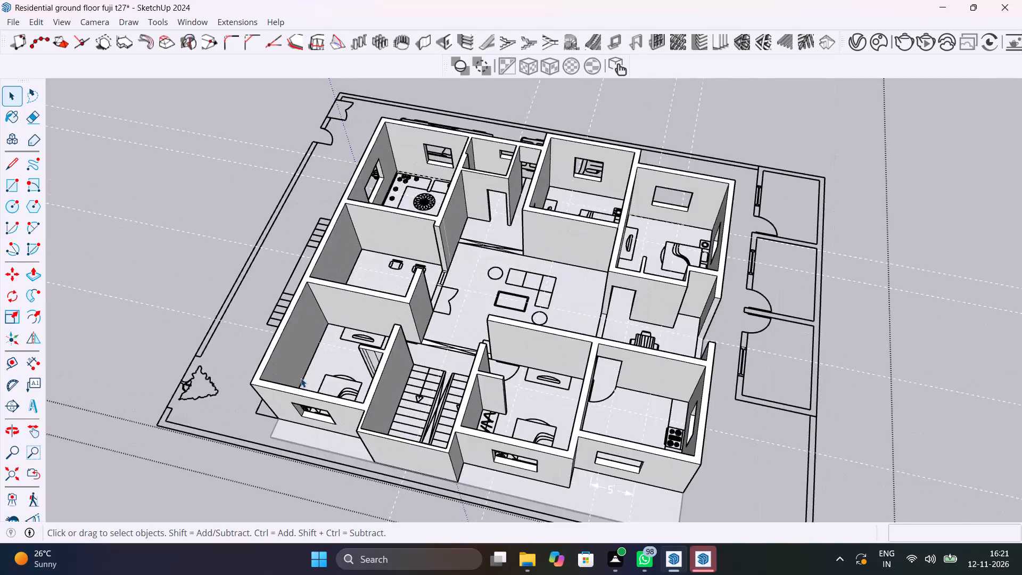
{"action": "scroll", "coordinate": [301, 378], "scroll_direction": "up", "scroll_amount": 7}
{"action": "middle_click_drag", "start_coordinate": [302, 379], "coordinate": [397, 421], "text": "shift"}
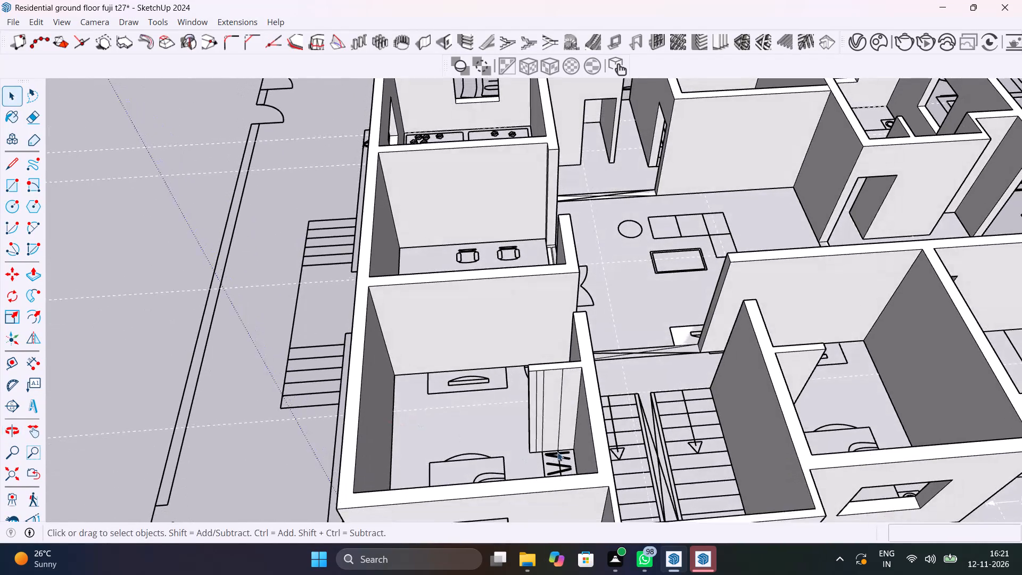
{"action": "scroll", "coordinate": [570, 445], "scroll_direction": "up", "scroll_amount": 9}
{"action": "middle_click_drag", "start_coordinate": [546, 429], "coordinate": [531, 408], "text": "shift"}
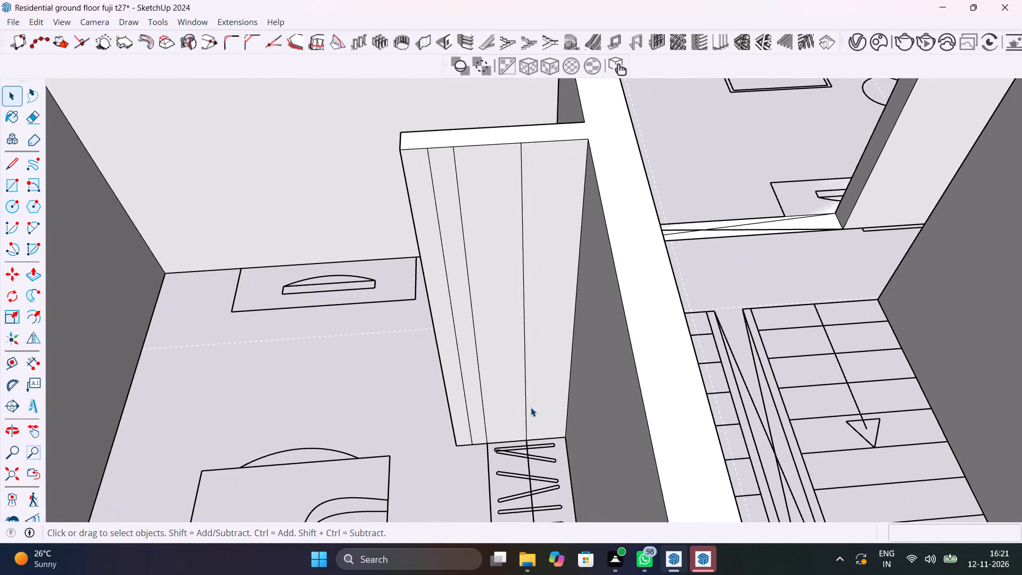
{"action": "key", "text": "e"}
{"action": "left_click_drag", "start_coordinate": [535, 387], "coordinate": [482, 362]}
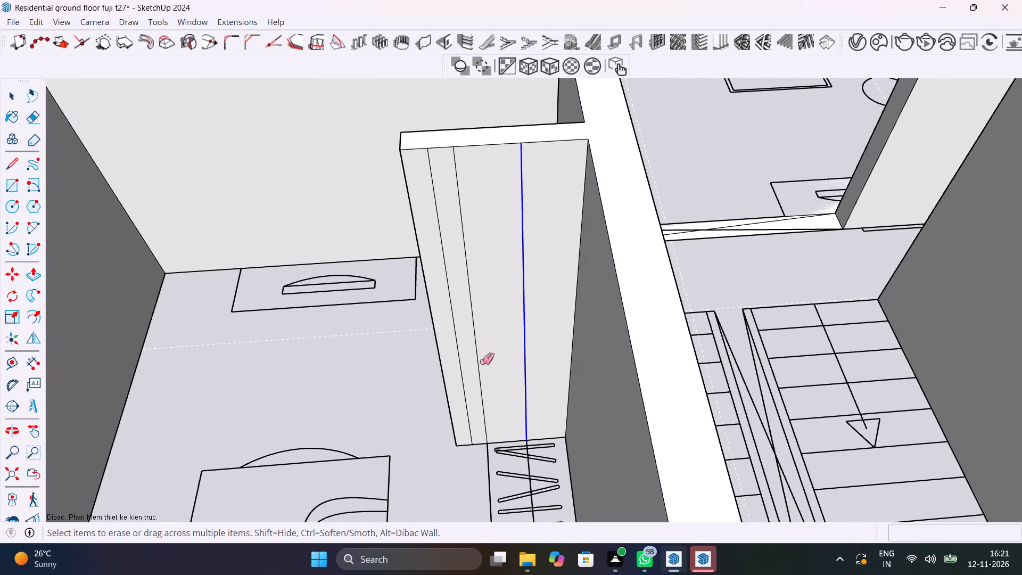
{"action": "left_click_drag", "start_coordinate": [482, 362], "coordinate": [457, 361]}
{"action": "scroll", "coordinate": [494, 382], "scroll_direction": "down", "scroll_amount": 6}
Erase the 2D door symbol with its swing arc from the doorway of the bedroom beside the staircase.
{"action": "middle_click_drag", "start_coordinate": [508, 405], "coordinate": [530, 417]}
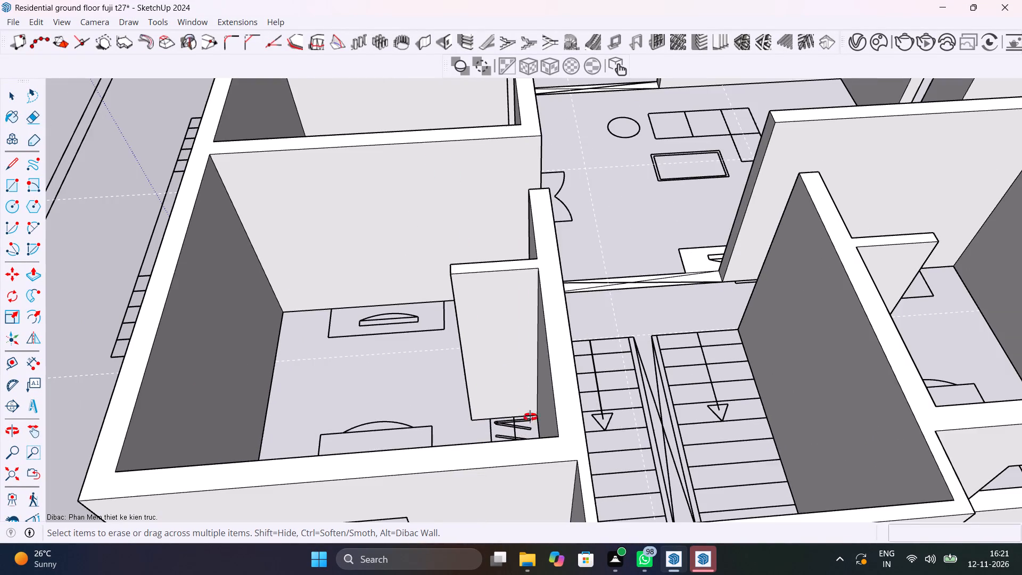
{"action": "middle_click_drag", "start_coordinate": [530, 417], "coordinate": [647, 520]}
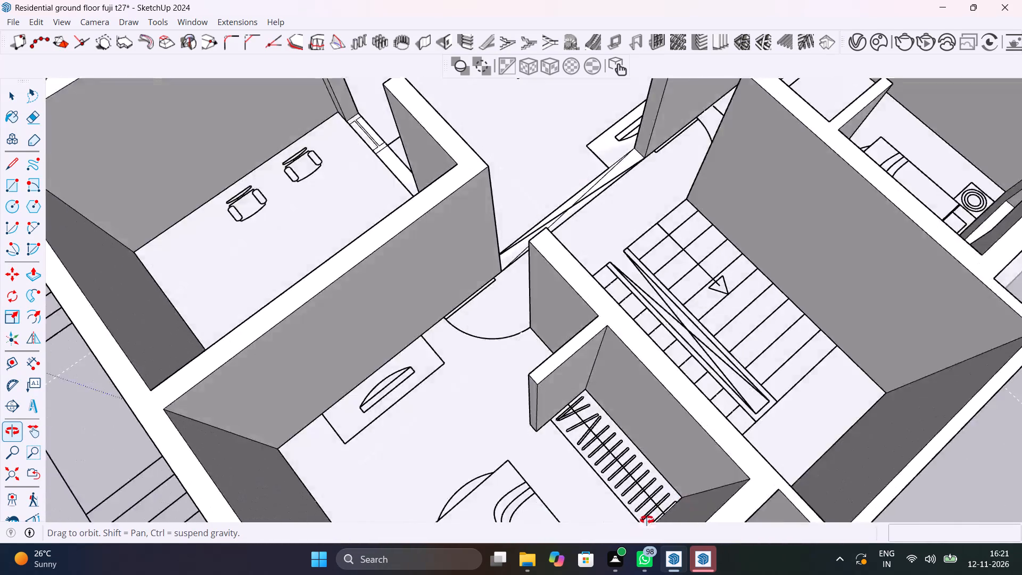
{"action": "middle_click_drag", "start_coordinate": [647, 520], "coordinate": [227, 522]}
{"action": "scroll", "coordinate": [555, 248], "scroll_direction": "up", "scroll_amount": 11}
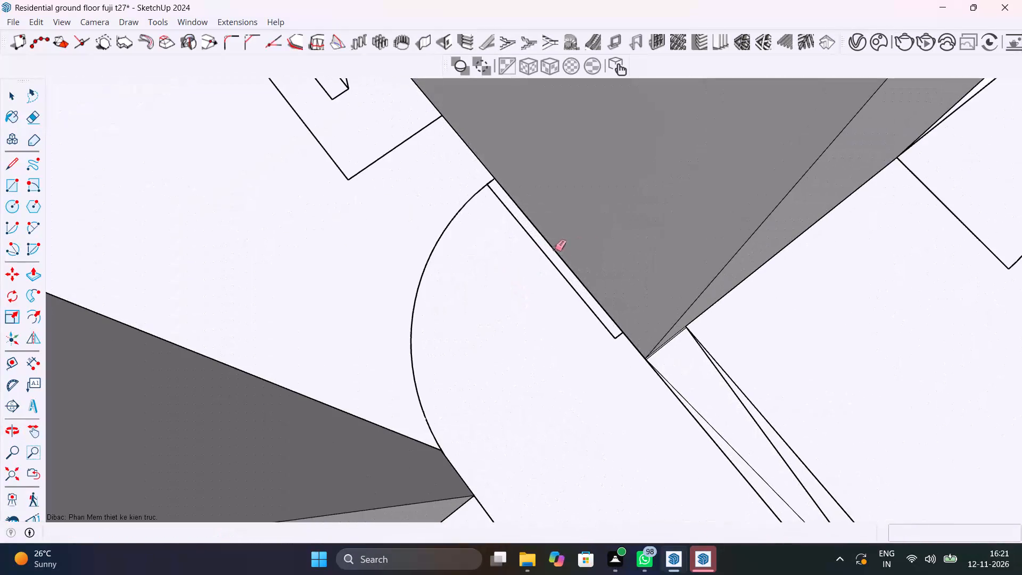
{"action": "middle_click_drag", "start_coordinate": [598, 424], "coordinate": [415, 420]}
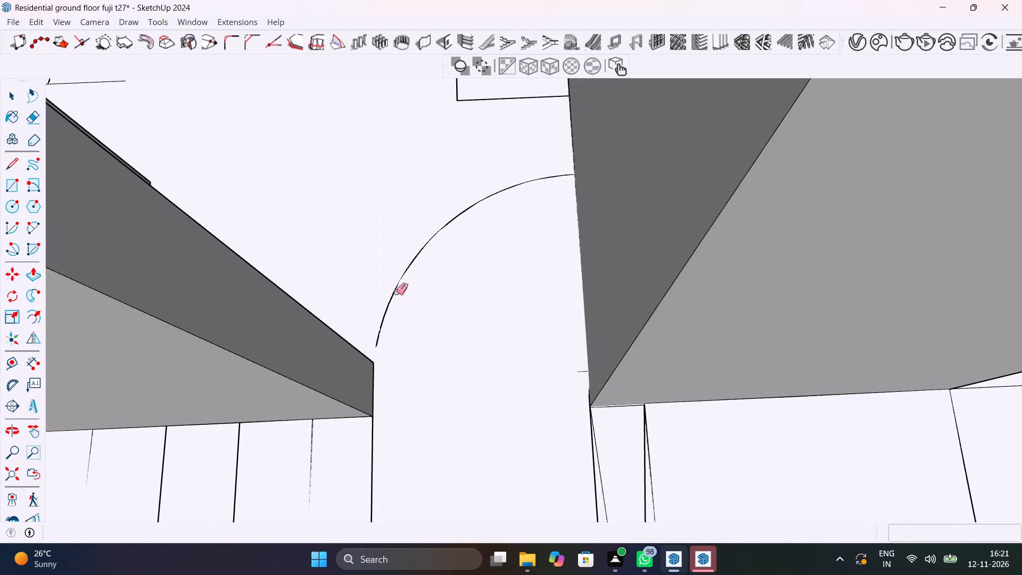
{"action": "left_click", "coordinate": [396, 292]}
{"action": "key", "text": "space"}
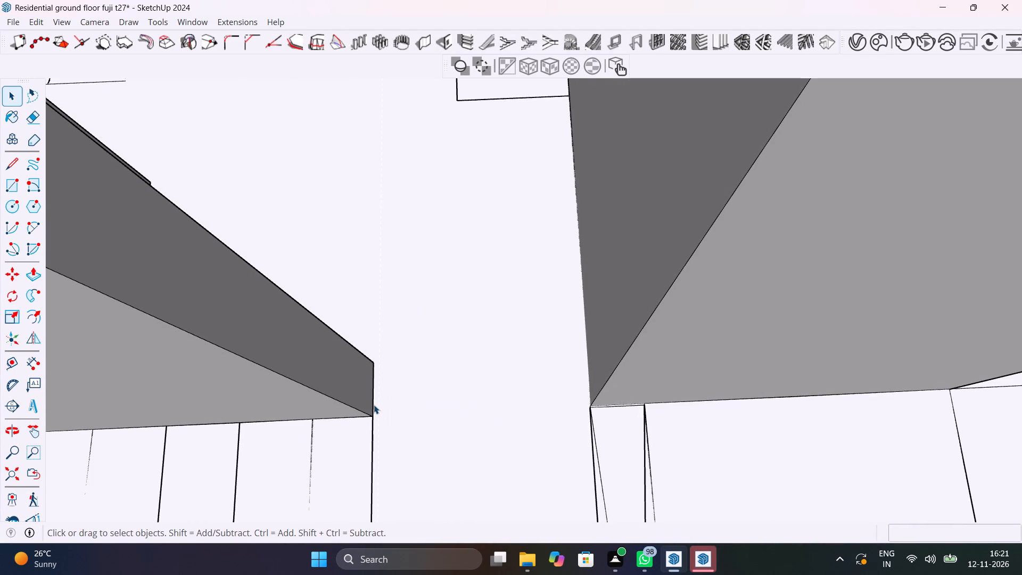
Copy the bottom edge of the wall end face at the staircase-side bedroom doorway 7' up along the face.
{"action": "left_click", "coordinate": [373, 400]}
{"action": "key", "text": "m"}
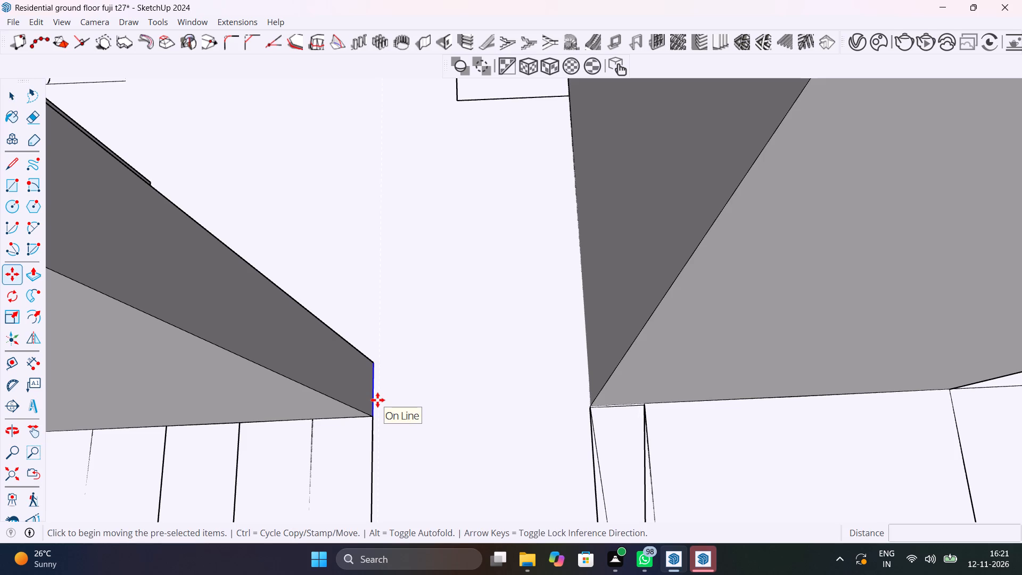
{"action": "left_click", "coordinate": [375, 416]}
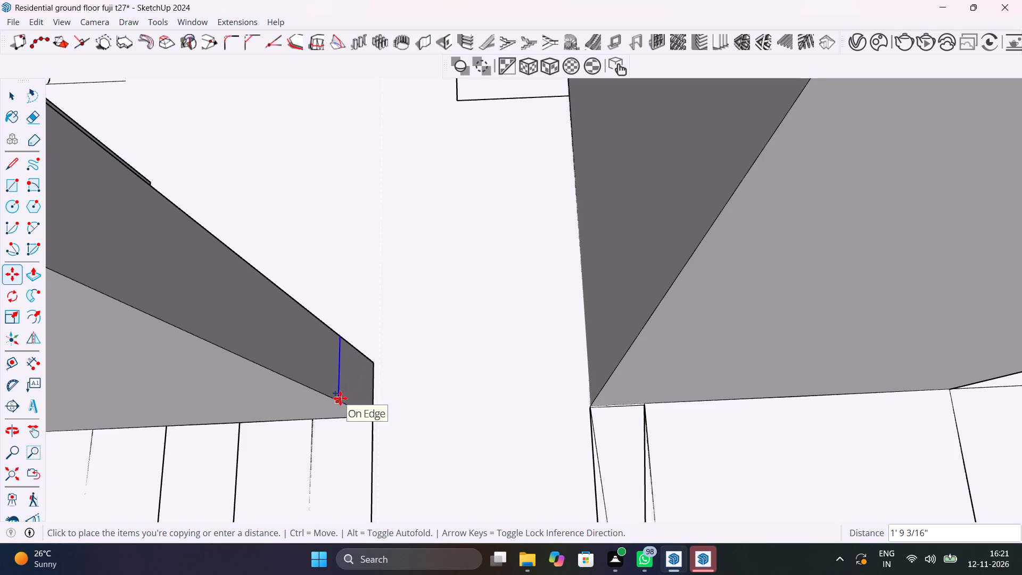
{"action": "type", "text": "7'"}
{"action": "key", "text": "Return"}
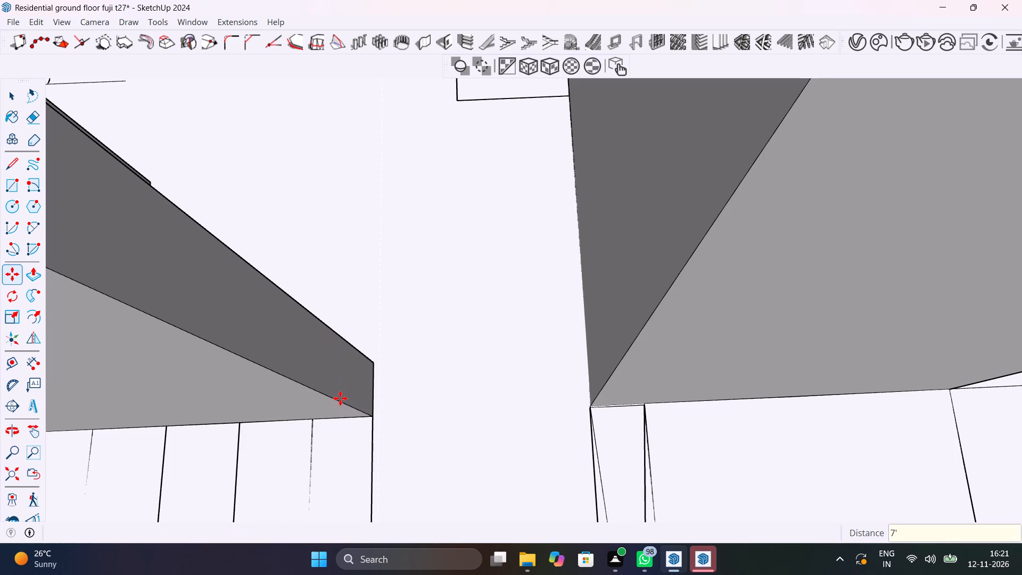
{"action": "scroll", "coordinate": [372, 378], "scroll_direction": "down", "scroll_amount": 11}
{"action": "key", "text": "space"}
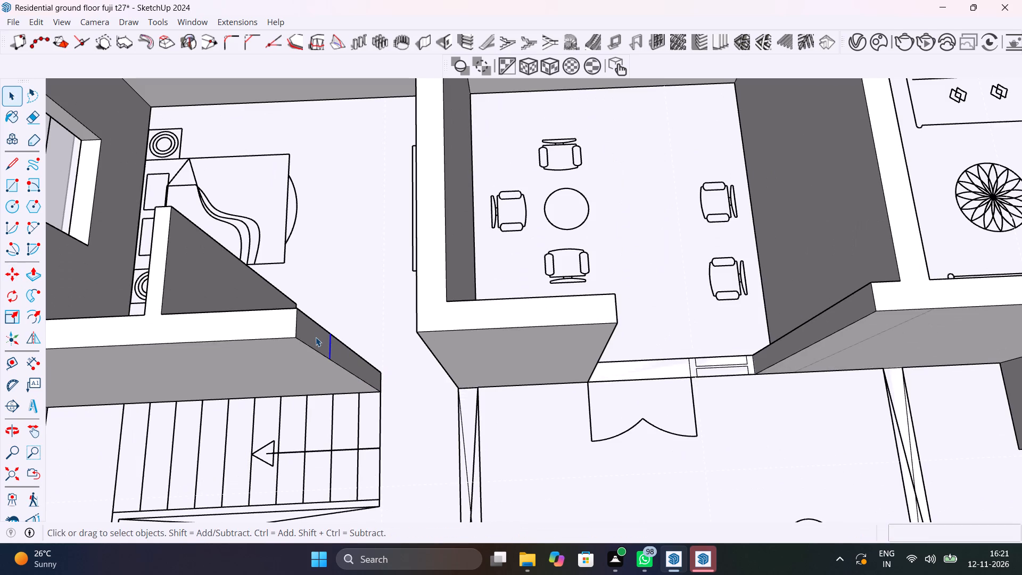
Push/Pull the end face portion above the 7' line 3' across the doorway to meet the opposite wall.
{"action": "left_click", "coordinate": [315, 337]}
{"action": "key", "text": "p"}
{"action": "left_click", "coordinate": [315, 337]}
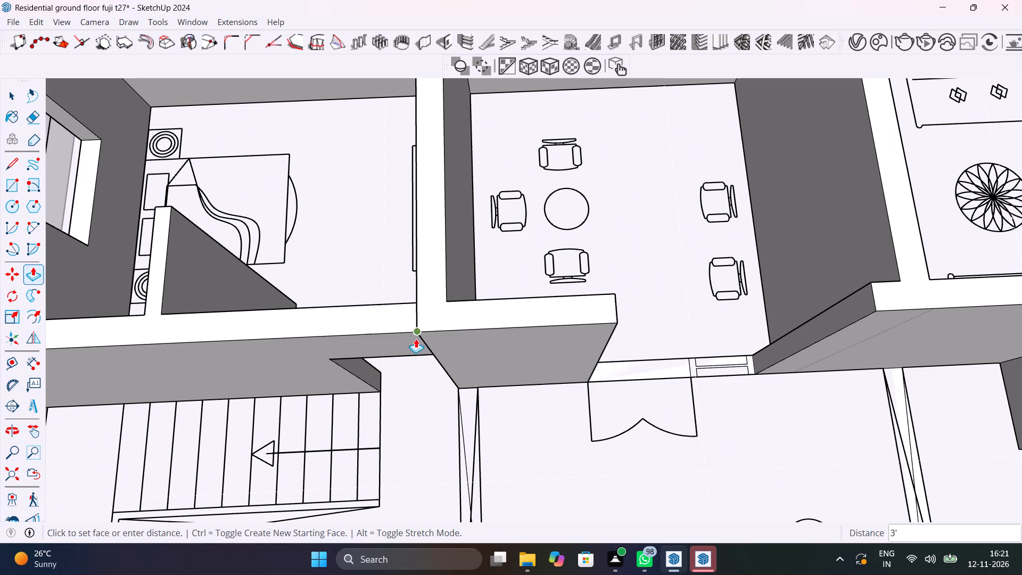
{"action": "left_click", "coordinate": [443, 369]}
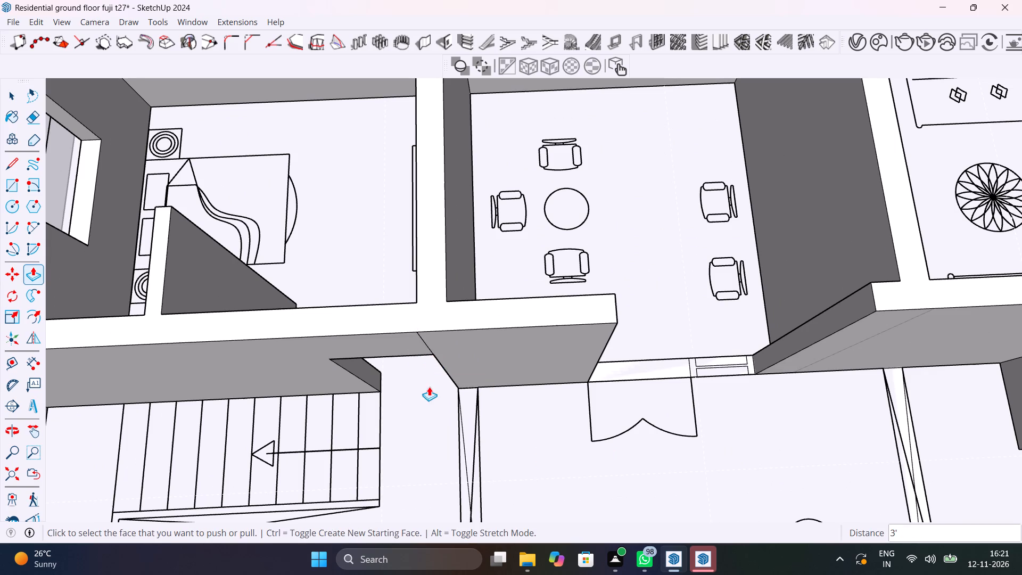
Erase the vertical seam line where the new wall portion above the doorway meets the adjoining wall.
{"action": "middle_click_drag", "start_coordinate": [429, 387], "coordinate": [465, 267]}
{"action": "key", "text": "space"}
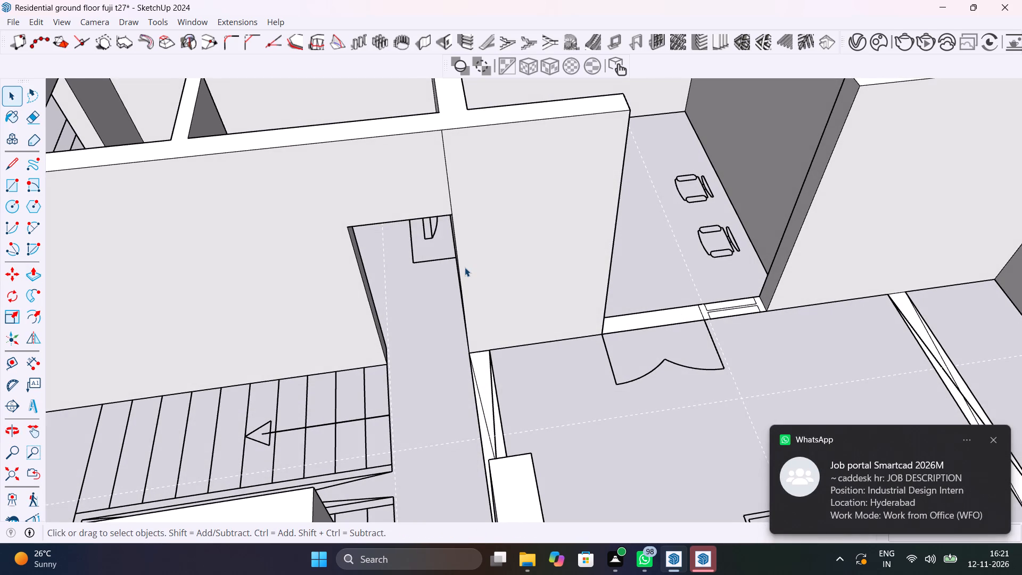
{"action": "key", "text": "e"}
{"action": "left_click_drag", "start_coordinate": [468, 201], "coordinate": [434, 185]}
Examine the doorway beside the staircase and the rest of the house from several angles, leaving the house group's editing mode.
{"action": "middle_click_drag", "start_coordinate": [481, 260], "coordinate": [895, 360]}
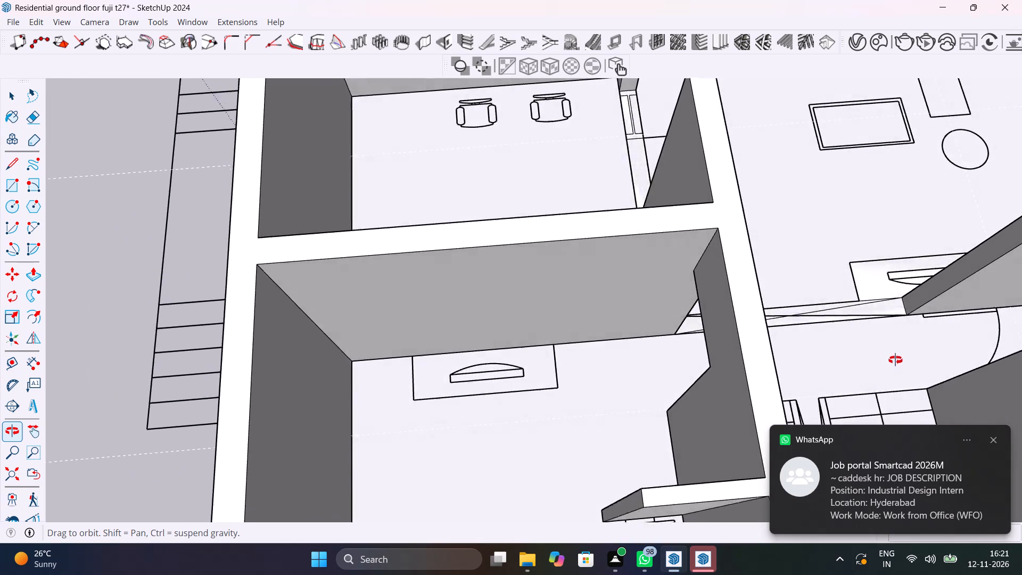
{"action": "middle_click_drag", "start_coordinate": [895, 360], "coordinate": [631, 316]}
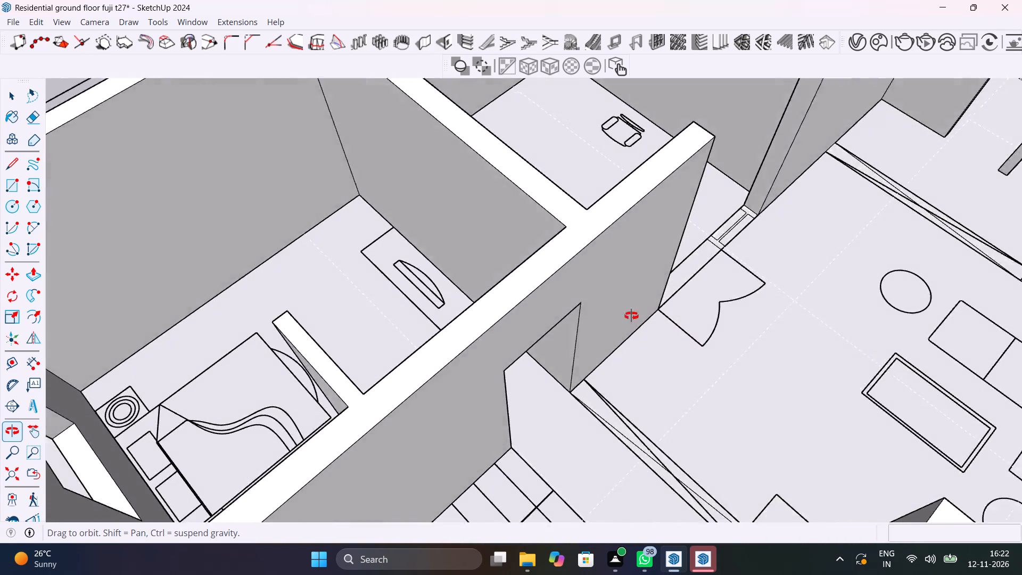
{"action": "middle_click_drag", "start_coordinate": [631, 316], "coordinate": [543, 320]}
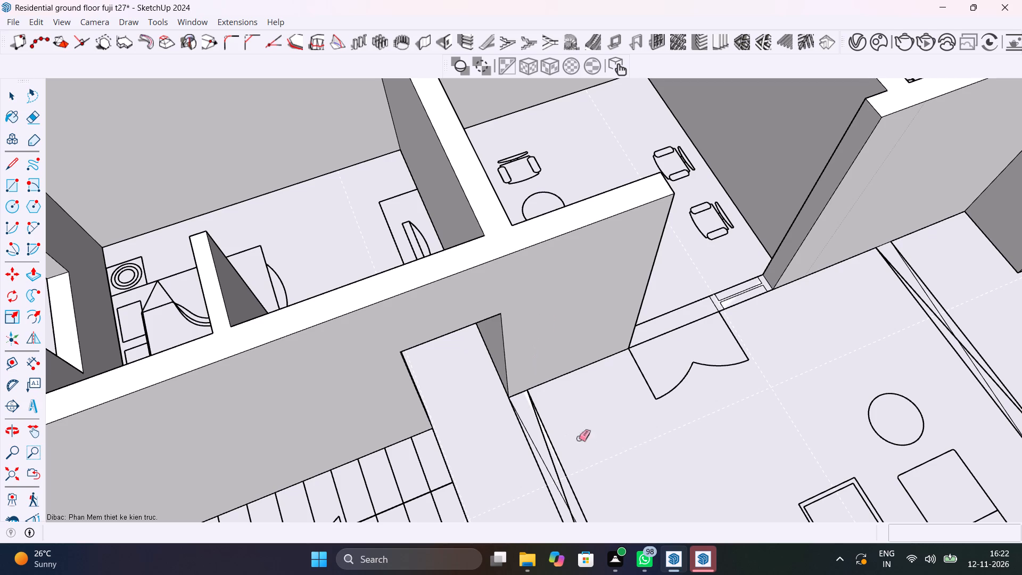
{"action": "scroll", "coordinate": [540, 416], "scroll_direction": "up", "scroll_amount": 4}
{"action": "scroll", "coordinate": [540, 416], "scroll_direction": "down", "scroll_amount": 7}
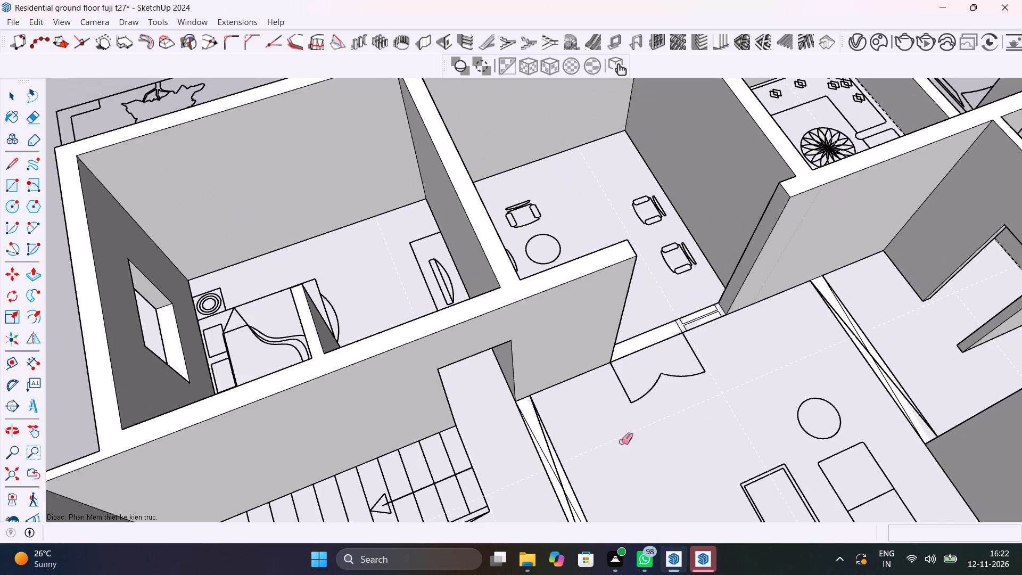
{"action": "scroll", "coordinate": [697, 443], "scroll_direction": "down", "scroll_amount": 1}
{"action": "middle_click_drag", "start_coordinate": [697, 443], "coordinate": [567, 457]}
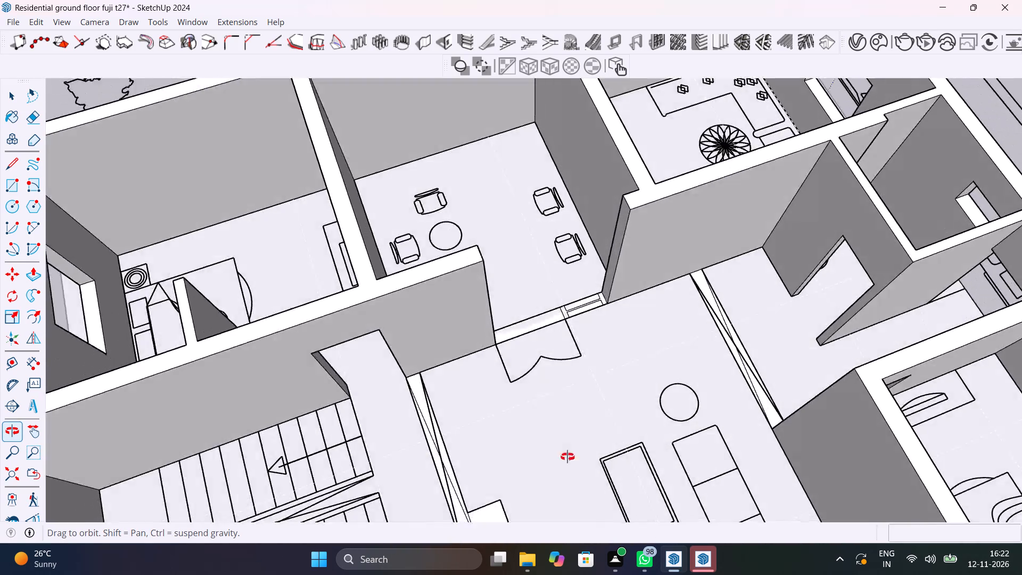
{"action": "middle_click_drag", "start_coordinate": [567, 457], "coordinate": [468, 328]}
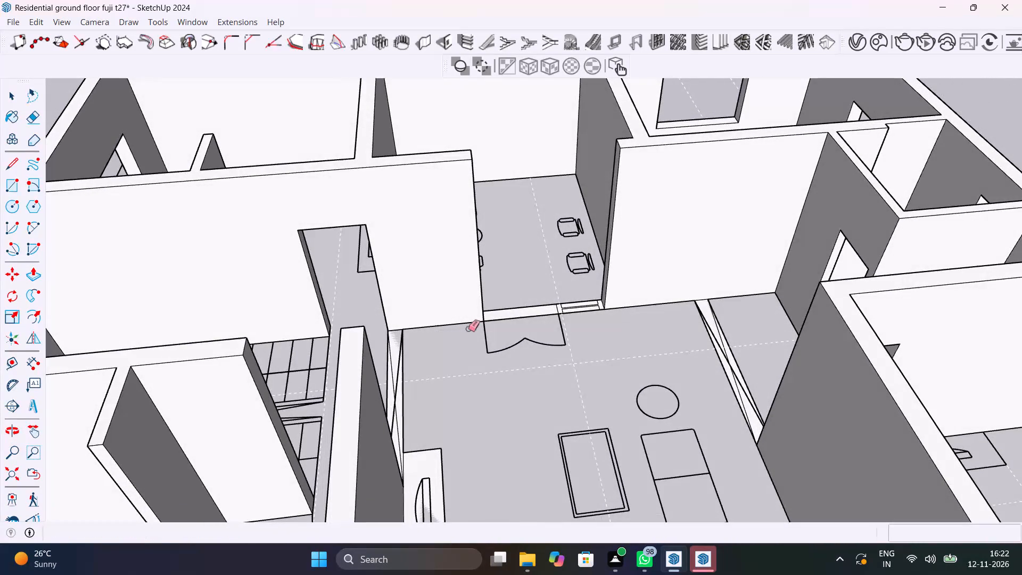
{"action": "scroll", "coordinate": [468, 328], "scroll_direction": "down", "scroll_amount": 6}
{"action": "middle_click_drag", "start_coordinate": [657, 490], "coordinate": [654, 489]}
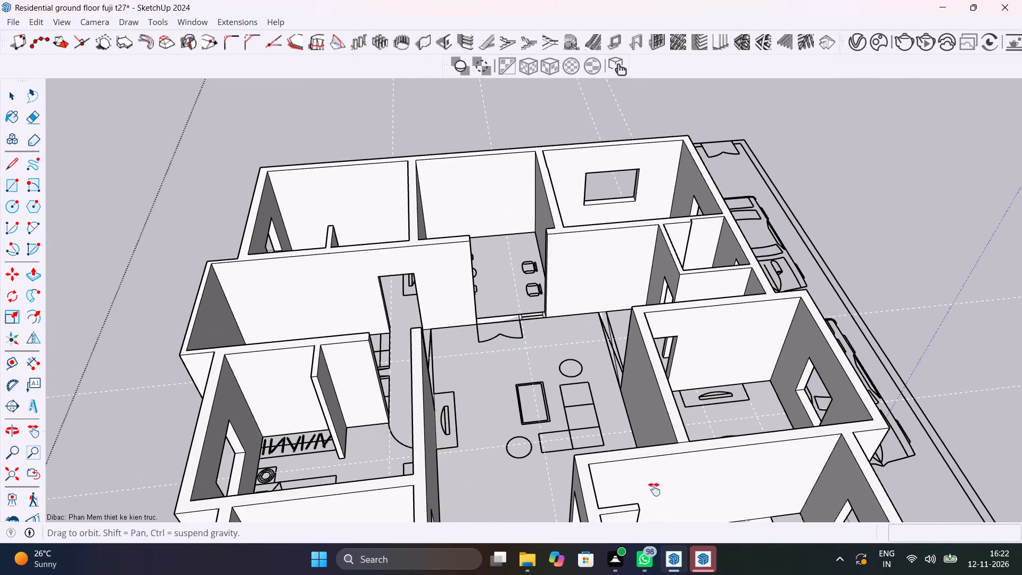
{"action": "middle_click_drag", "start_coordinate": [654, 489], "coordinate": [671, 312]}
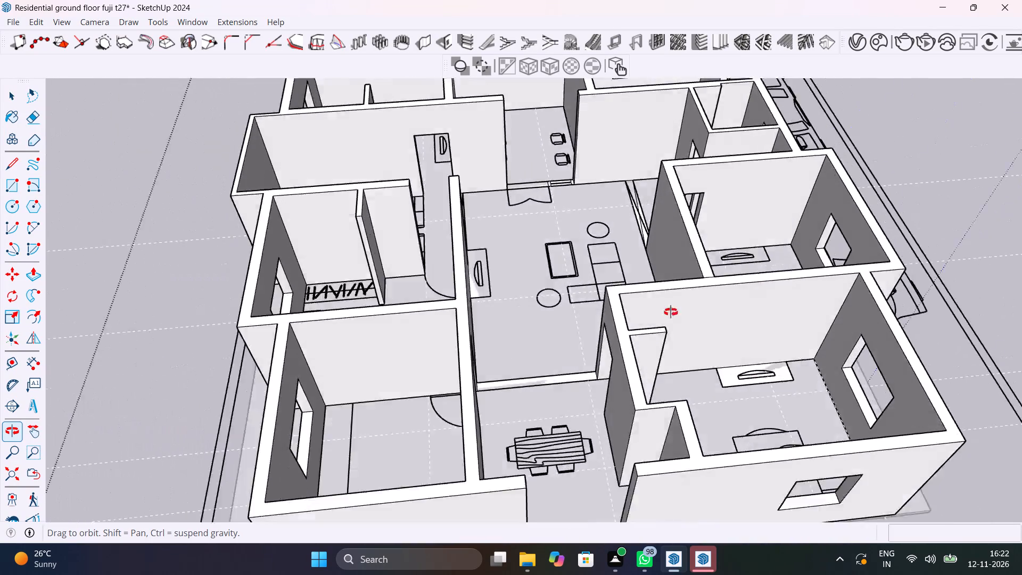
{"action": "middle_click_drag", "start_coordinate": [671, 312], "coordinate": [756, 500]}
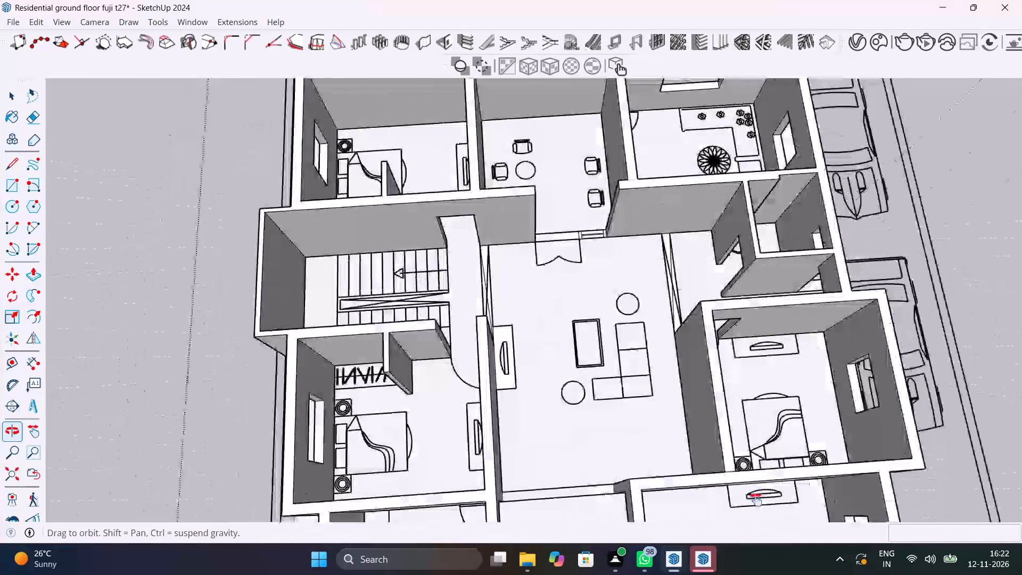
{"action": "middle_click_drag", "start_coordinate": [756, 500], "coordinate": [329, 417]}
{"action": "scroll", "coordinate": [492, 354], "scroll_direction": "down", "scroll_amount": 6}
{"action": "middle_click_drag", "start_coordinate": [500, 367], "coordinate": [612, 524], "text": "shift"}
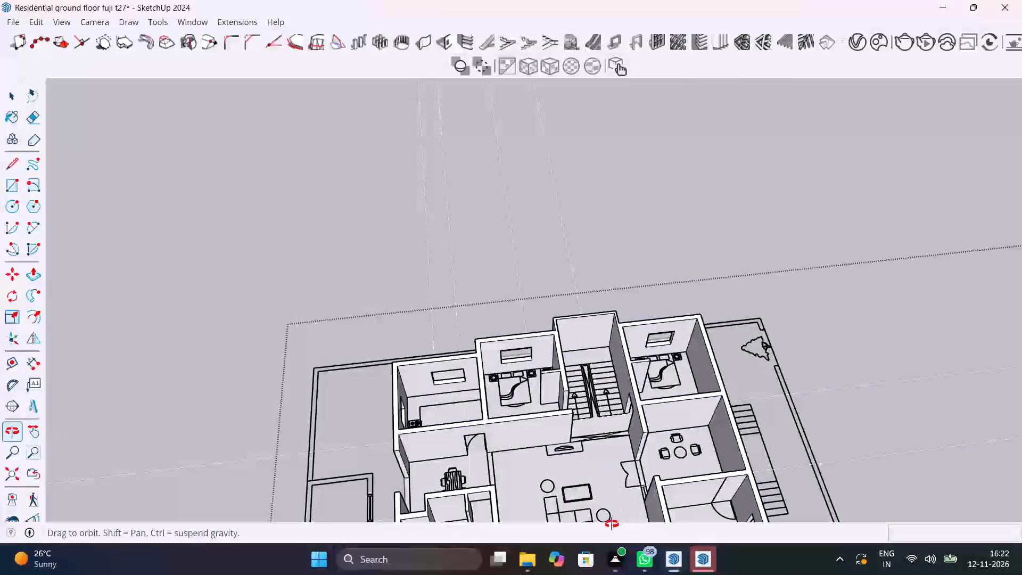
{"action": "middle_click_drag", "start_coordinate": [612, 524], "coordinate": [576, 371], "text": "shift"}
{"action": "scroll", "coordinate": [576, 370], "scroll_direction": "down", "scroll_amount": 5}
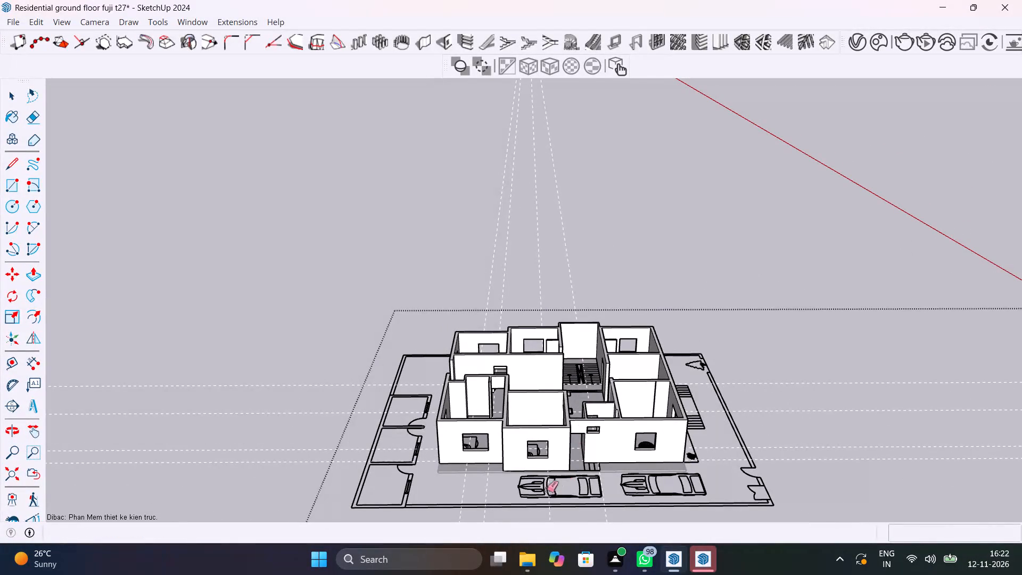
{"action": "key", "text": "space"}
{"action": "left_click", "coordinate": [307, 314]}
{"action": "scroll", "coordinate": [639, 463], "scroll_direction": "up", "scroll_amount": 4}
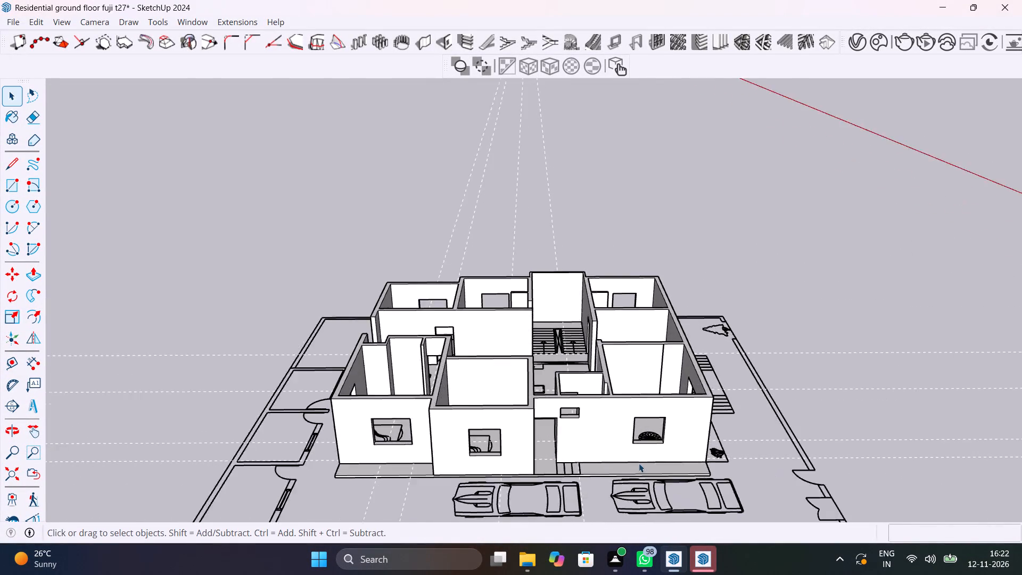
{"action": "scroll", "coordinate": [639, 463], "scroll_direction": "up", "scroll_amount": 4}
{"action": "middle_click_drag", "start_coordinate": [600, 433], "coordinate": [514, 574], "text": "shift"}
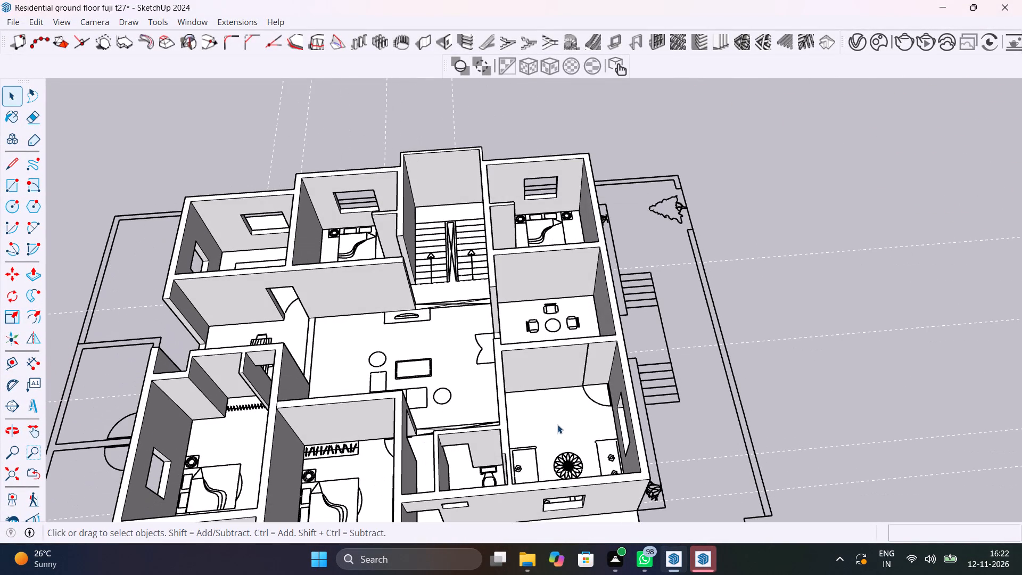
Open the house group for editing and show back edges at the corner door of the room adjoining the four-chair sitting room.
{"action": "left_click", "coordinate": [545, 364]}
{"action": "scroll", "coordinate": [545, 364], "scroll_direction": "up", "scroll_amount": 5}
{"action": "double_click", "coordinate": [545, 364]}
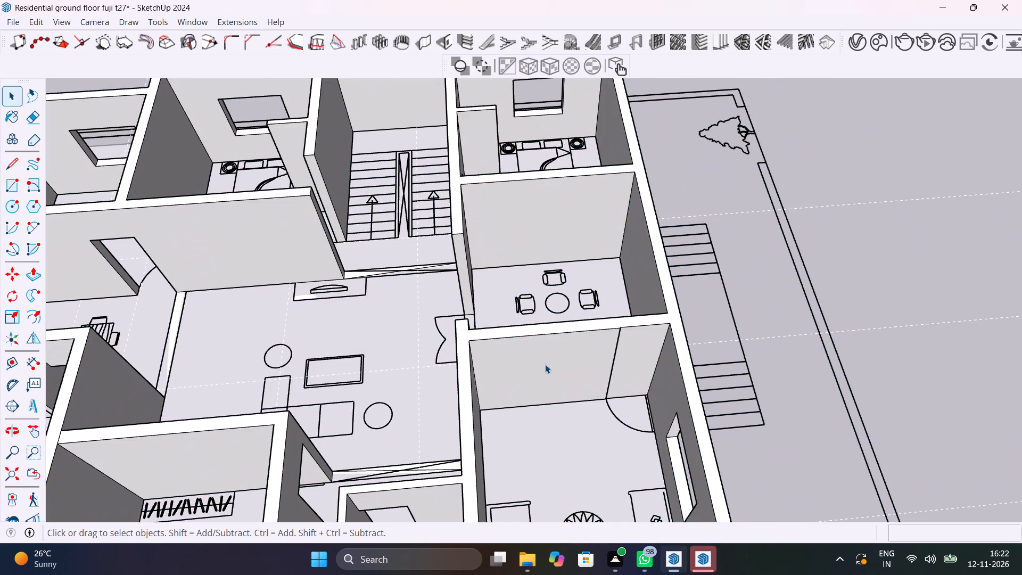
{"action": "scroll", "coordinate": [545, 364], "scroll_direction": "down", "scroll_amount": 10}
{"action": "scroll", "coordinate": [581, 369], "scroll_direction": "up", "scroll_amount": 3}
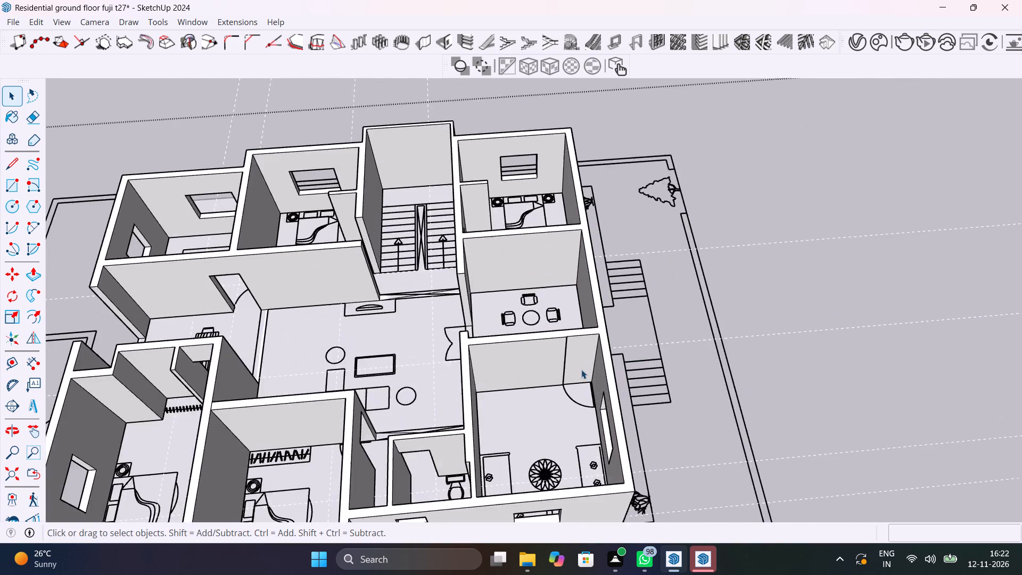
{"action": "scroll", "coordinate": [581, 369], "scroll_direction": "up", "scroll_amount": 20}
{"action": "scroll", "coordinate": [581, 369], "scroll_direction": "up", "scroll_amount": 1}
{"action": "middle_click_drag", "start_coordinate": [579, 371], "coordinate": [577, 378]}
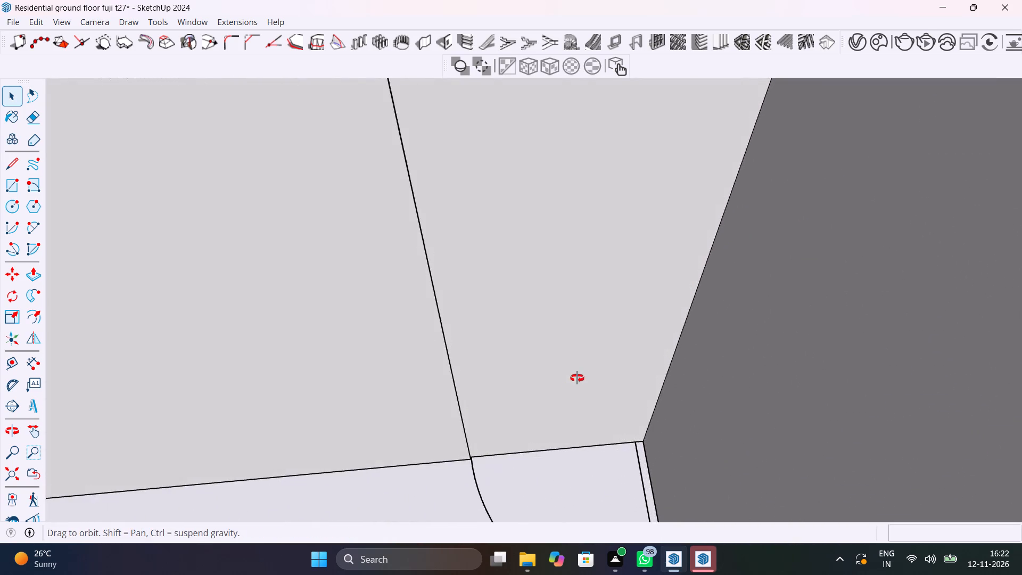
{"action": "middle_click_drag", "start_coordinate": [577, 378], "coordinate": [549, 463]}
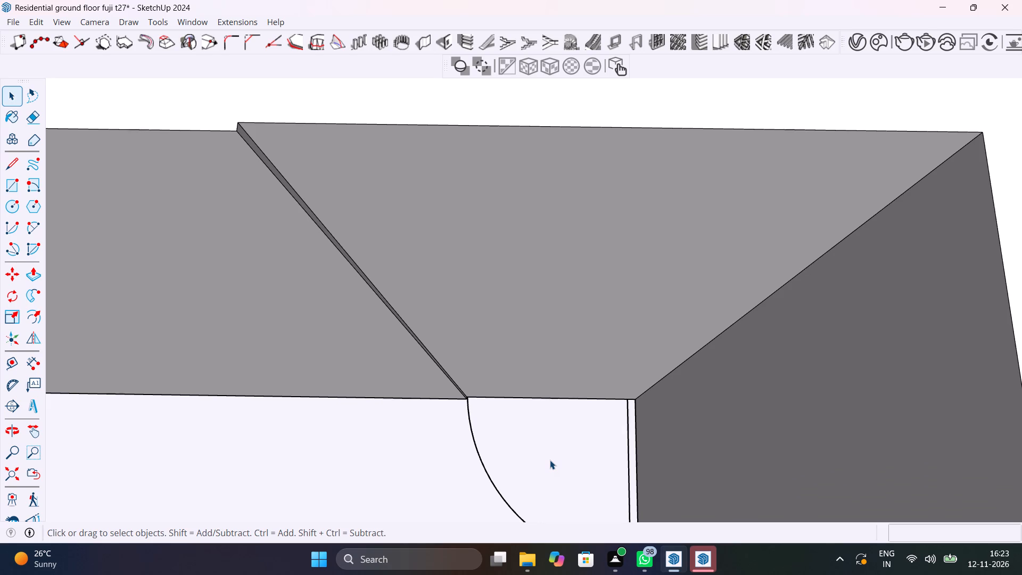
{"action": "scroll", "coordinate": [434, 318], "scroll_direction": "down", "scroll_amount": 5}
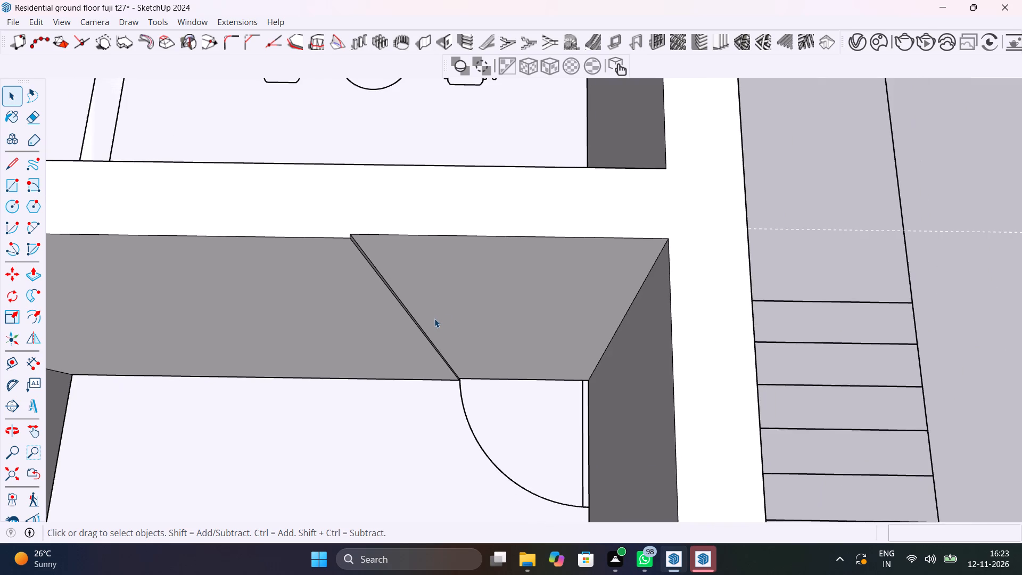
{"action": "middle_click_drag", "start_coordinate": [435, 320], "coordinate": [493, 248], "text": "shift"}
{"action": "key", "text": "k"}
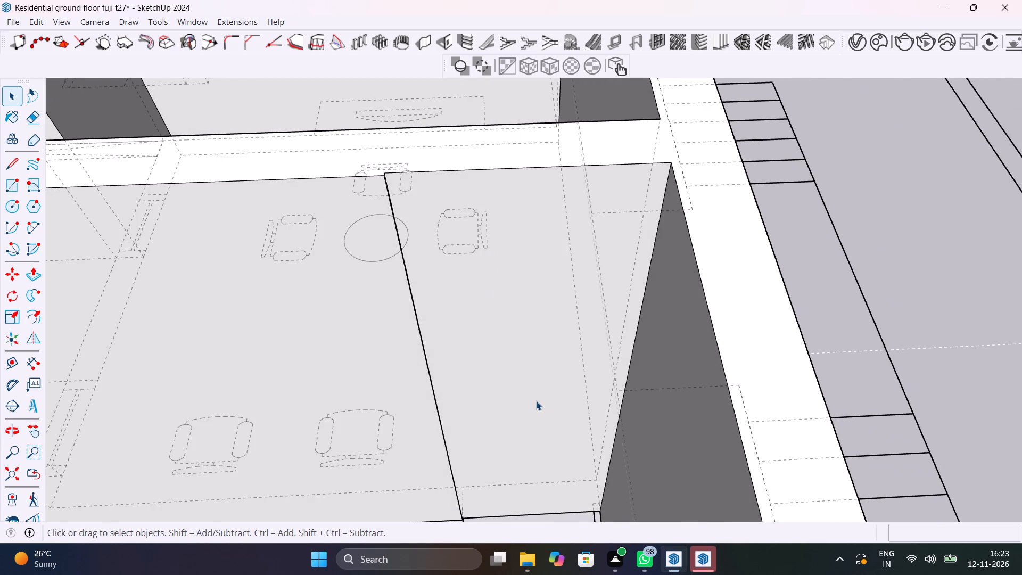
Place a guide 3' from the room corner, along the door jamb line on the wall shared with the sitting room.
{"action": "scroll", "coordinate": [536, 401], "scroll_direction": "down", "scroll_amount": 2}
{"action": "scroll", "coordinate": [603, 476], "scroll_direction": "up", "scroll_amount": 5}
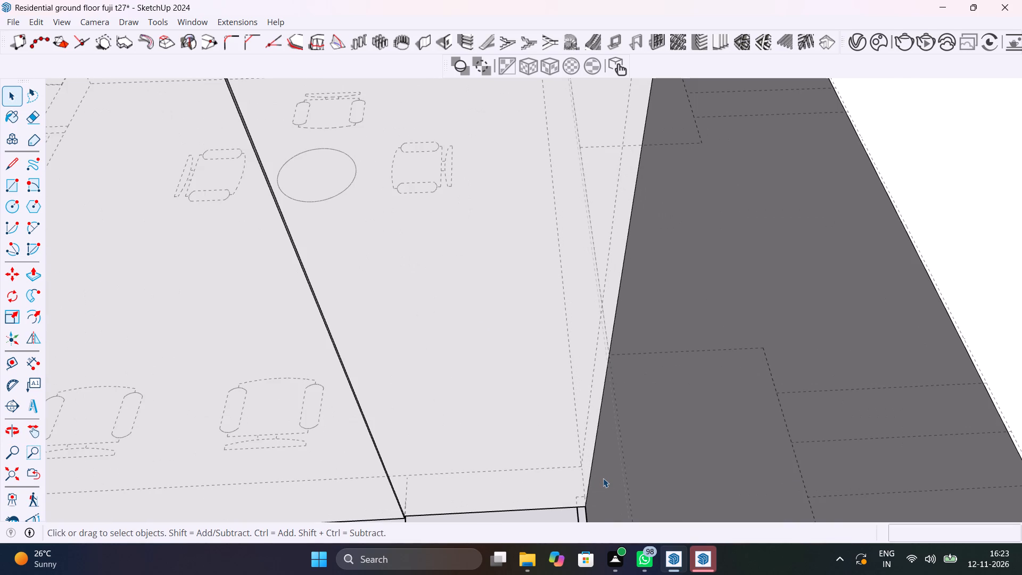
{"action": "key", "text": "t"}
{"action": "left_click", "coordinate": [612, 342]}
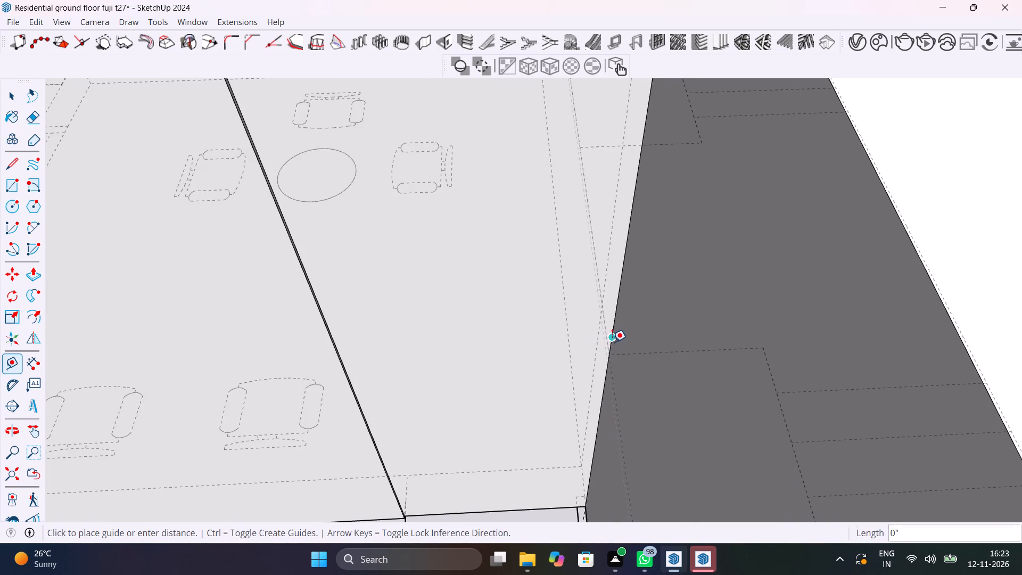
{"action": "scroll", "coordinate": [378, 332], "scroll_direction": "up", "scroll_amount": 15}
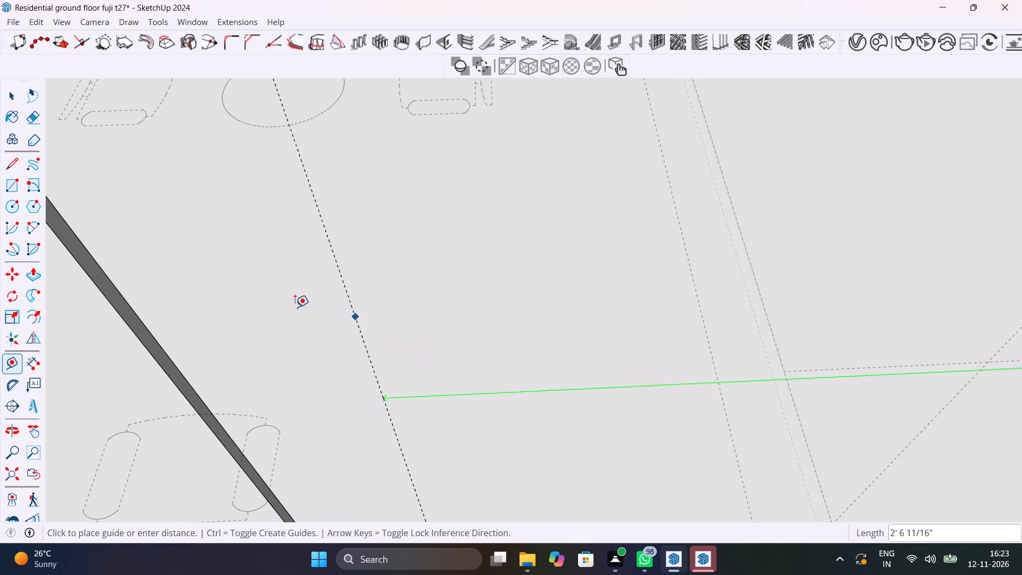
{"action": "left_click", "coordinate": [187, 377]}
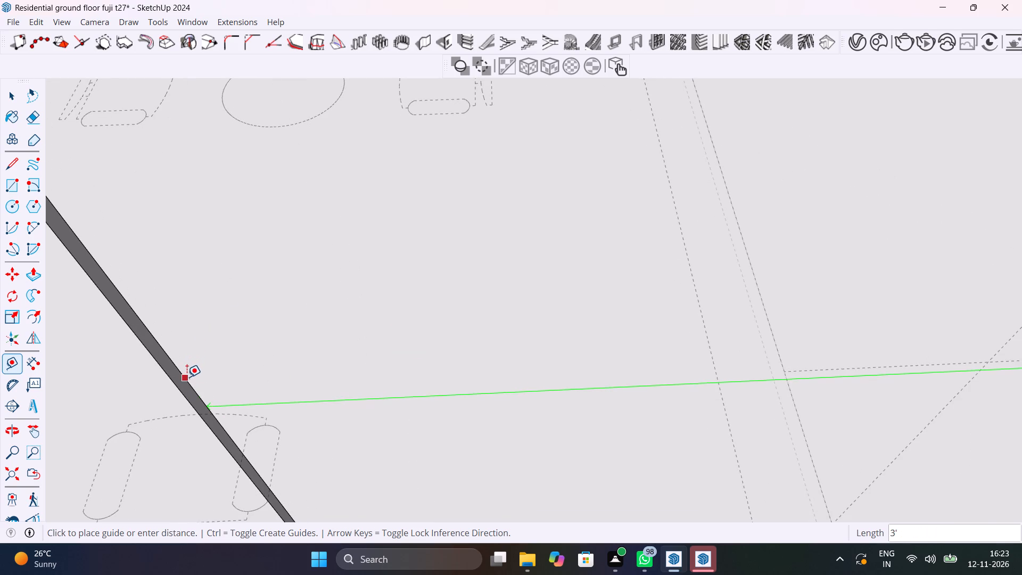
{"action": "scroll", "coordinate": [271, 373], "scroll_direction": "down", "scroll_amount": 19}
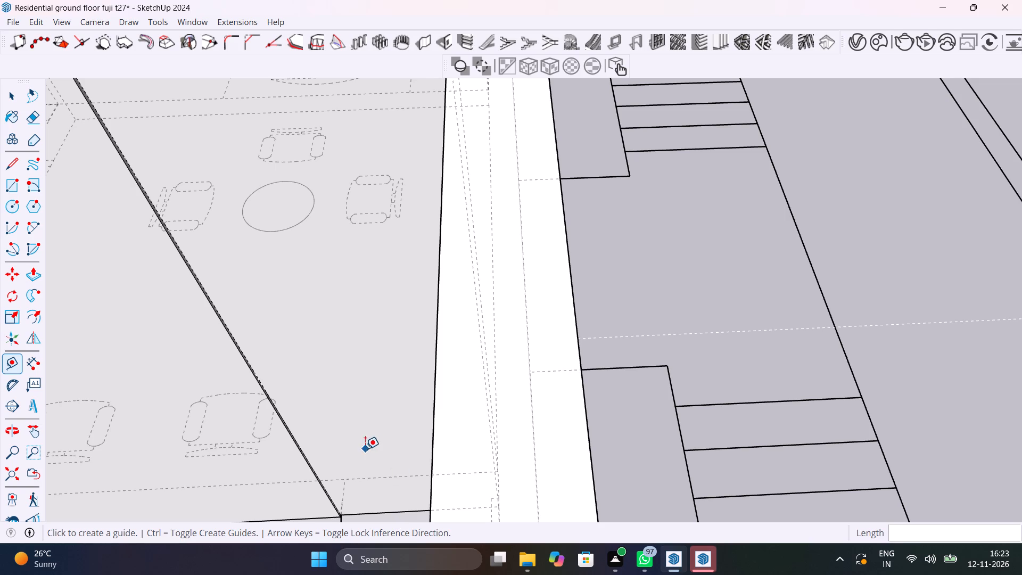
Place a horizontal guide 7' above the wall's bottom edge at the corner door position.
{"action": "middle_click_drag", "start_coordinate": [361, 492], "coordinate": [440, 429], "text": "shift"}
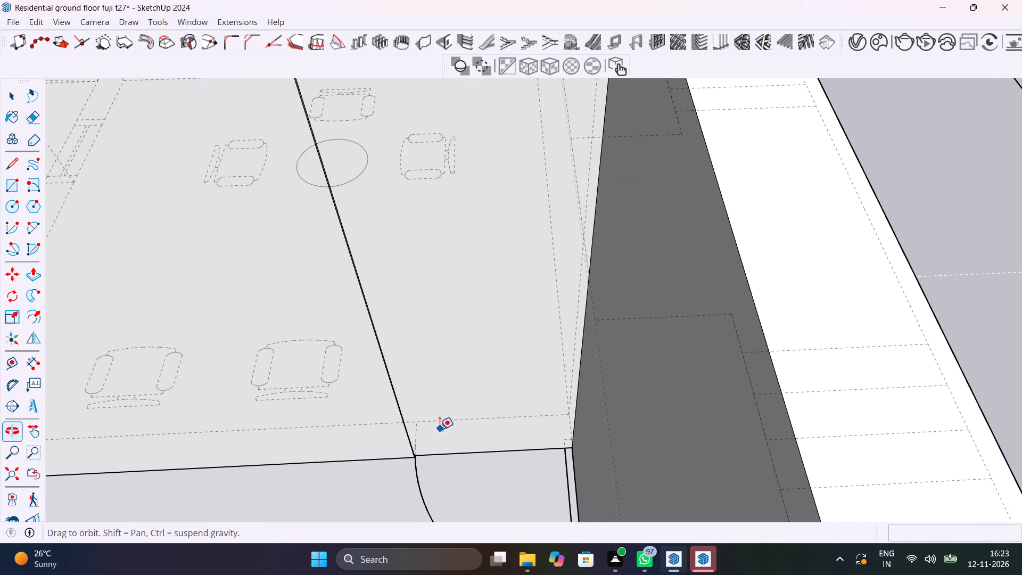
{"action": "left_click", "coordinate": [483, 455]}
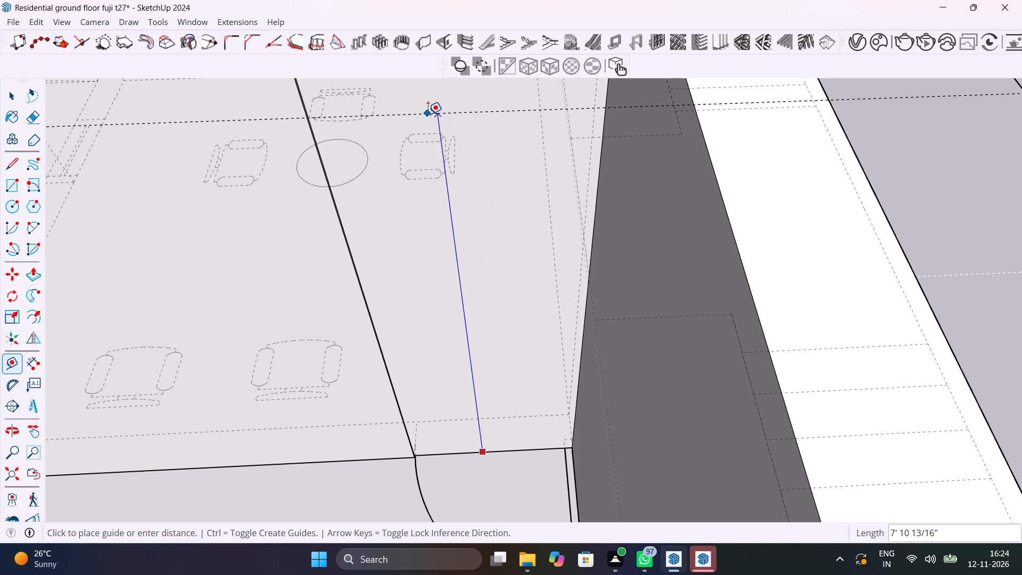
{"action": "type", "text": "7'"}
{"action": "key", "text": "Return"}
{"action": "key", "text": "space"}
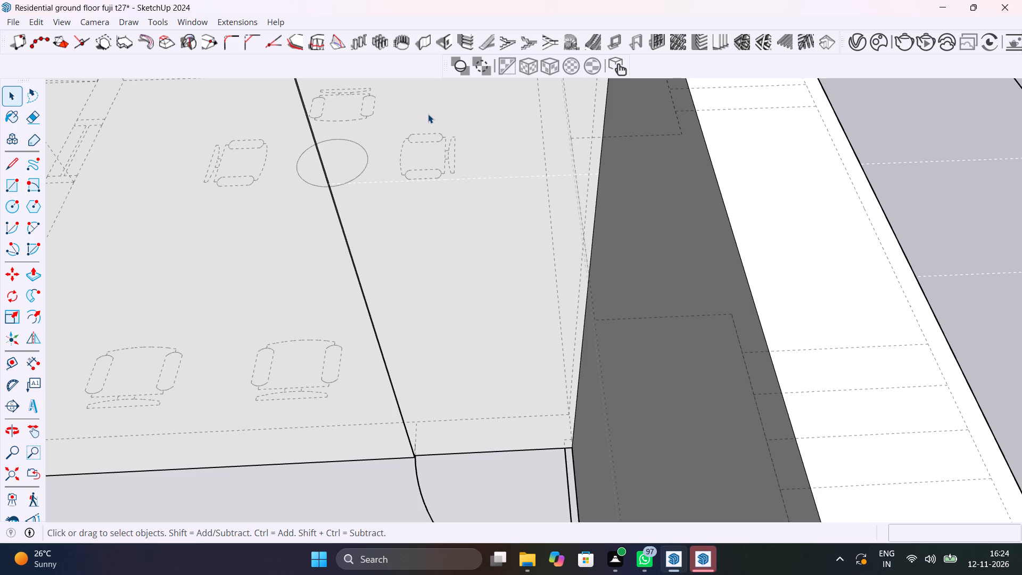
Turn off the back edges display around the corner door of the room adjoining the four-chair sitting room.
{"action": "scroll", "coordinate": [430, 126], "scroll_direction": "down", "scroll_amount": 5}
{"action": "middle_click_drag", "start_coordinate": [430, 132], "coordinate": [434, 316], "text": "shift"}
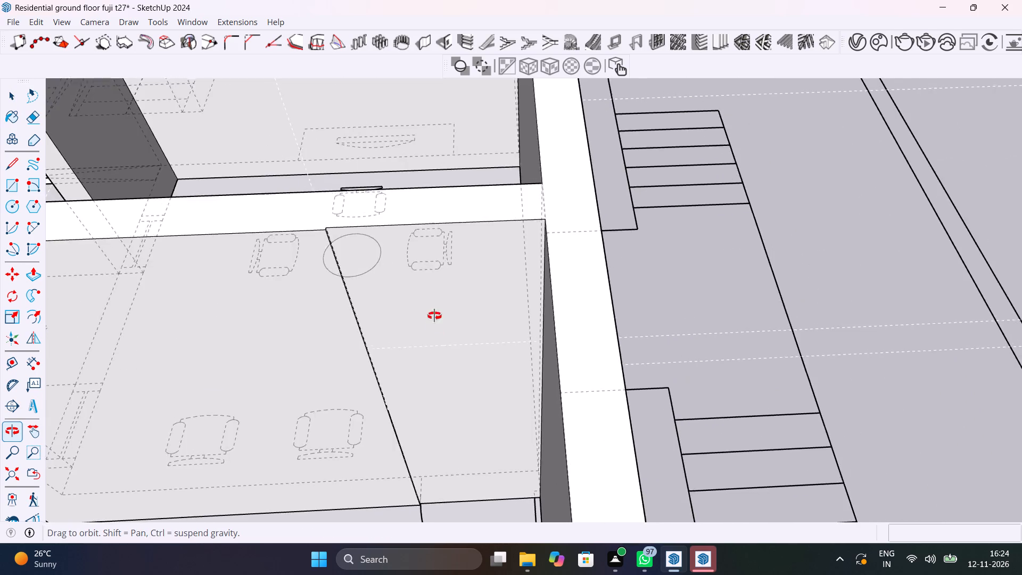
{"action": "middle_click_drag", "start_coordinate": [434, 316], "coordinate": [451, 234], "text": "shift"}
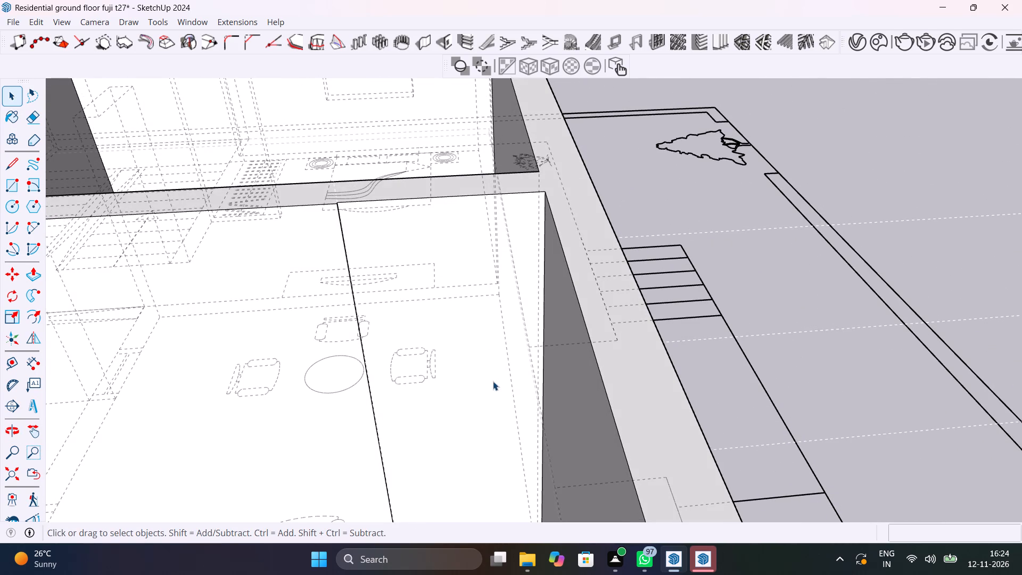
{"action": "key", "text": "k"}
Place a horizontal guide 7' above the wall's bottom edge at the corner door, on the face inside the room.
{"action": "scroll", "coordinate": [493, 381], "scroll_direction": "down", "scroll_amount": 11}
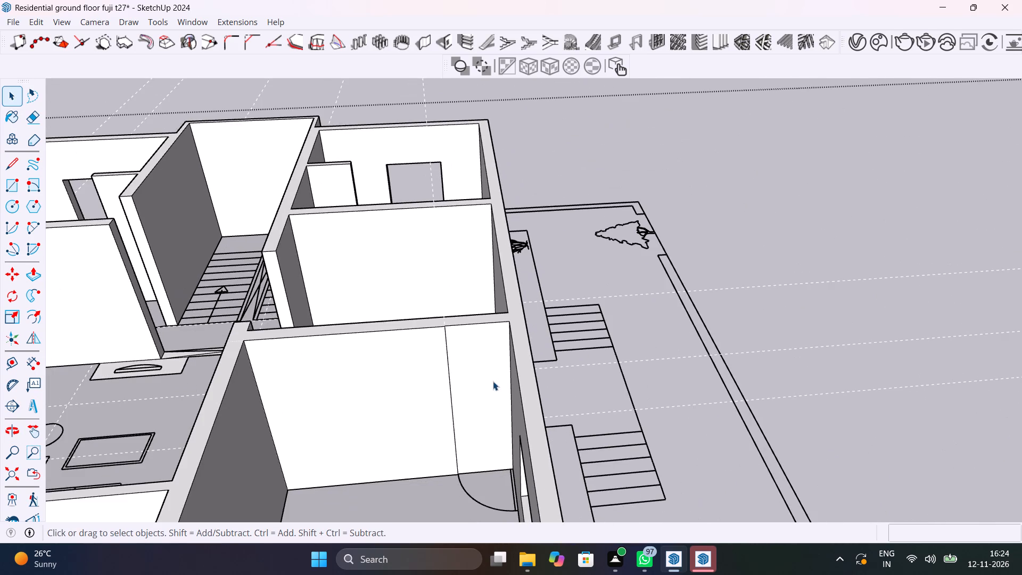
{"action": "middle_click_drag", "start_coordinate": [497, 453], "coordinate": [538, 412]}
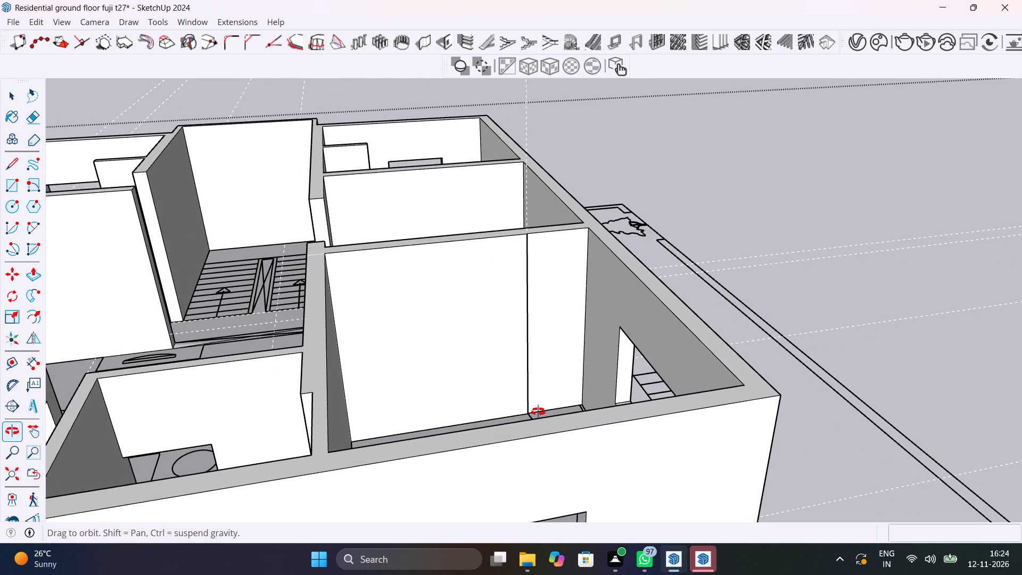
{"action": "middle_click_drag", "start_coordinate": [538, 412], "coordinate": [401, 471]}
{"action": "scroll", "coordinate": [385, 298], "scroll_direction": "down", "scroll_amount": 3}
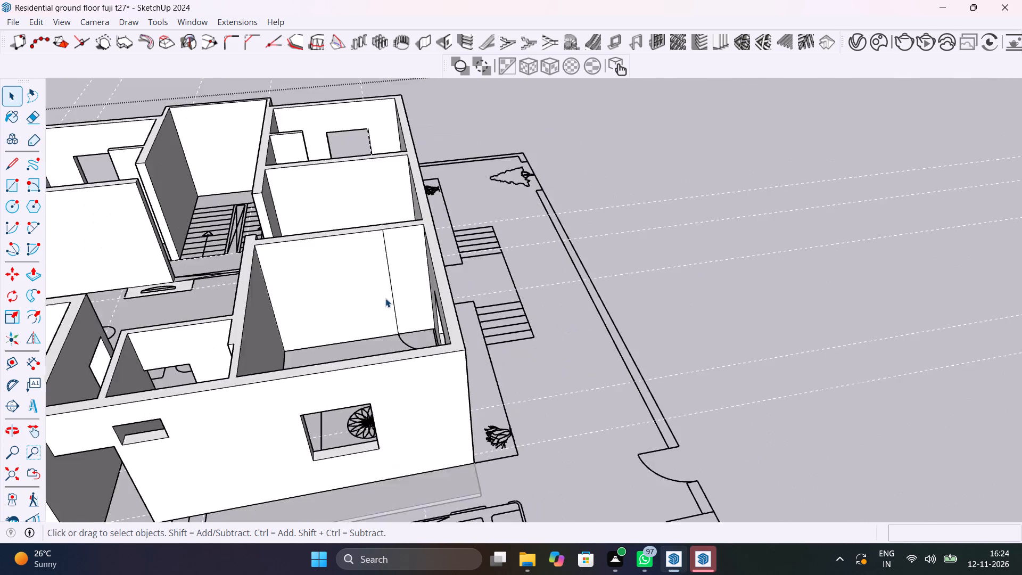
{"action": "scroll", "coordinate": [385, 298], "scroll_direction": "down", "scroll_amount": 11}
{"action": "scroll", "coordinate": [385, 298], "scroll_direction": "up", "scroll_amount": 15}
{"action": "scroll", "coordinate": [430, 303], "scroll_direction": "up", "scroll_amount": 5}
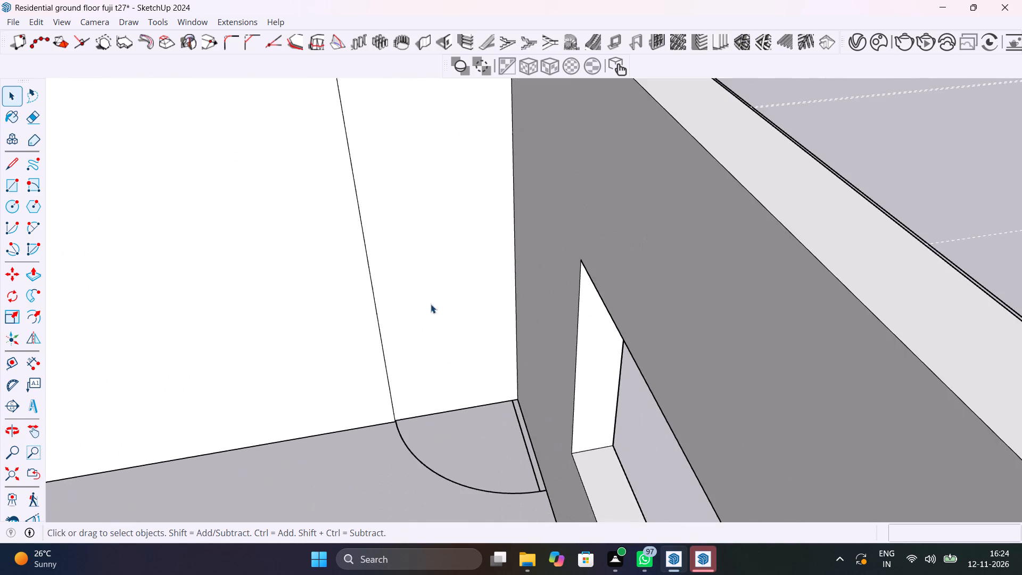
{"action": "scroll", "coordinate": [431, 304], "scroll_direction": "up", "scroll_amount": 6}
{"action": "middle_click_drag", "start_coordinate": [459, 396], "coordinate": [436, 452]}
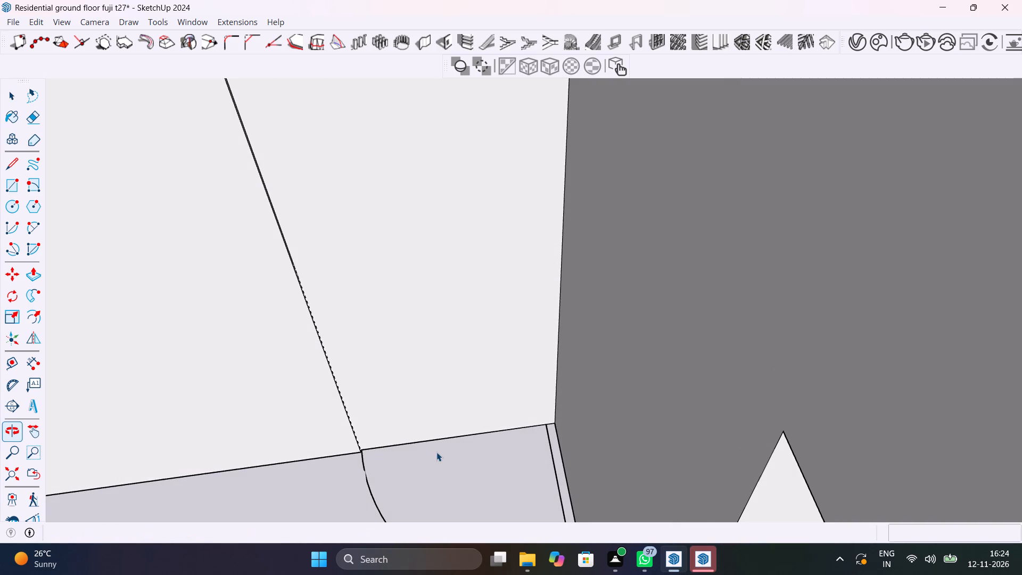
{"action": "key", "text": "t"}
{"action": "left_click", "coordinate": [456, 433]}
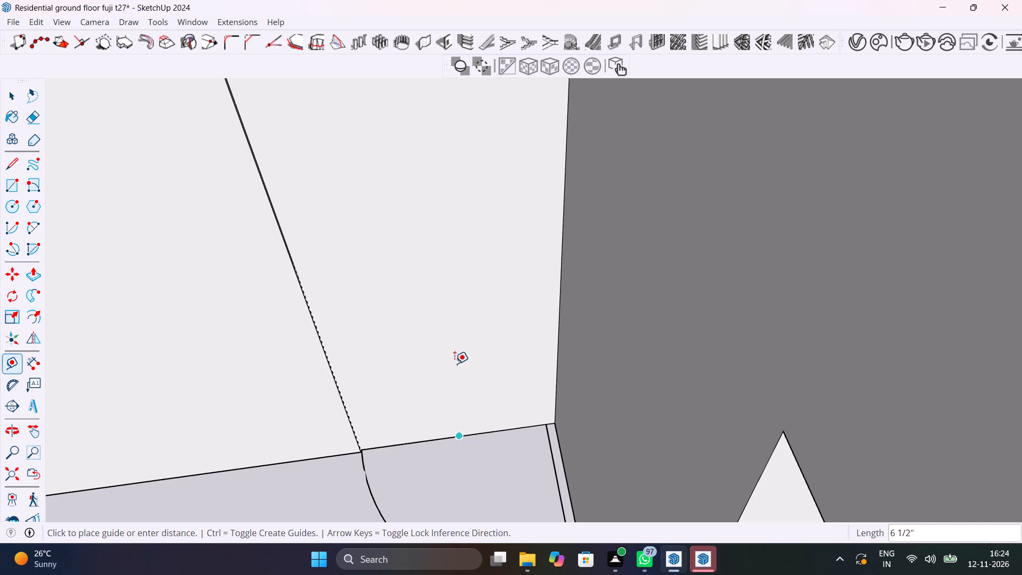
{"action": "type", "text": "7'"}
{"action": "key", "text": "Return"}
Draw a 7' by 3' rectangle on the wall from the guide's intersection with the jamb line to the room's bottom corner.
{"action": "scroll", "coordinate": [385, 191], "scroll_direction": "down", "scroll_amount": 6}
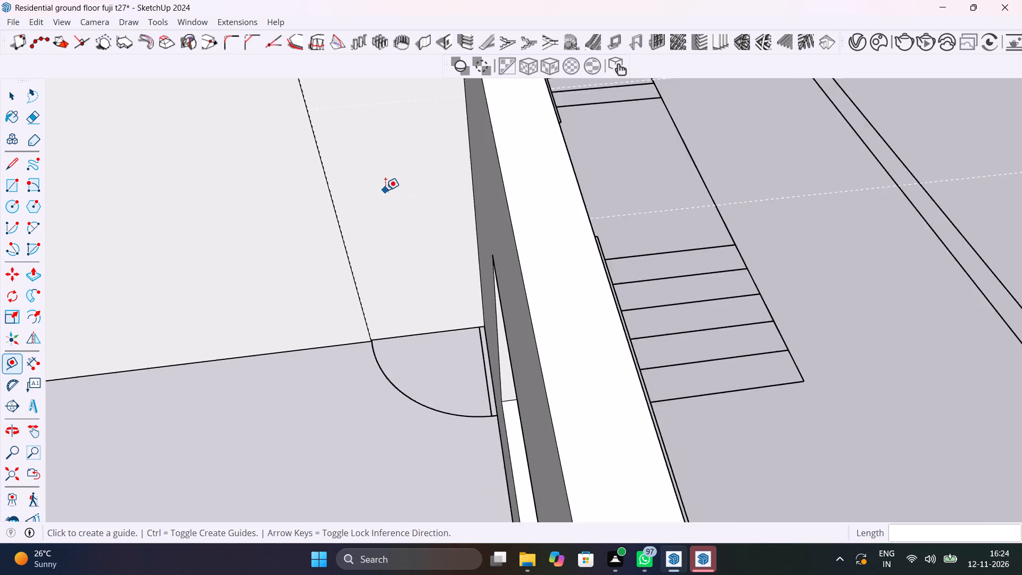
{"action": "scroll", "coordinate": [385, 190], "scroll_direction": "down", "scroll_amount": 6}
{"action": "scroll", "coordinate": [368, 152], "scroll_direction": "up", "scroll_amount": 9}
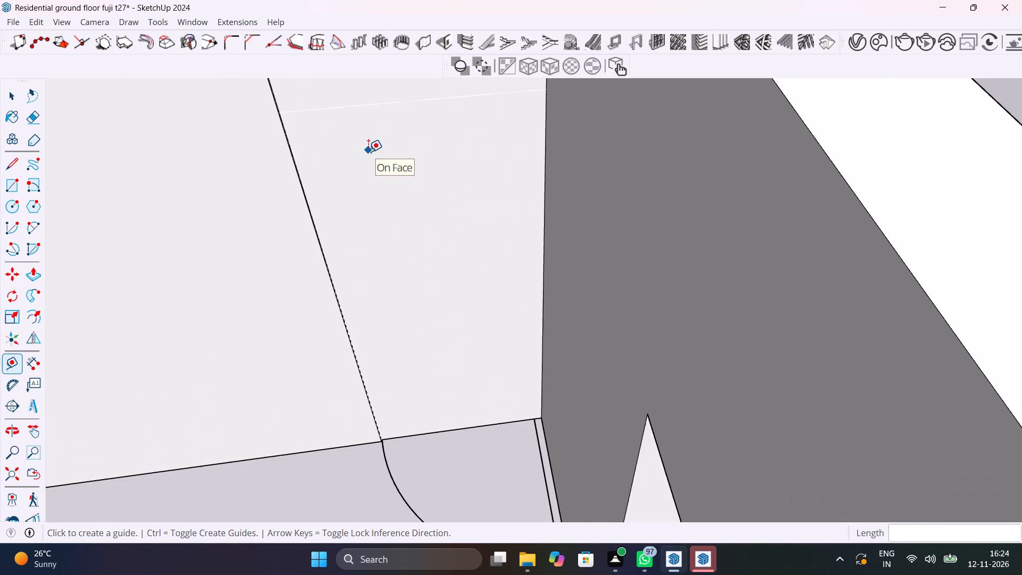
{"action": "scroll", "coordinate": [368, 152], "scroll_direction": "up", "scroll_amount": 4}
{"action": "middle_click_drag", "start_coordinate": [367, 153], "coordinate": [348, 192]}
{"action": "scroll", "coordinate": [237, 90], "scroll_direction": "up", "scroll_amount": 8}
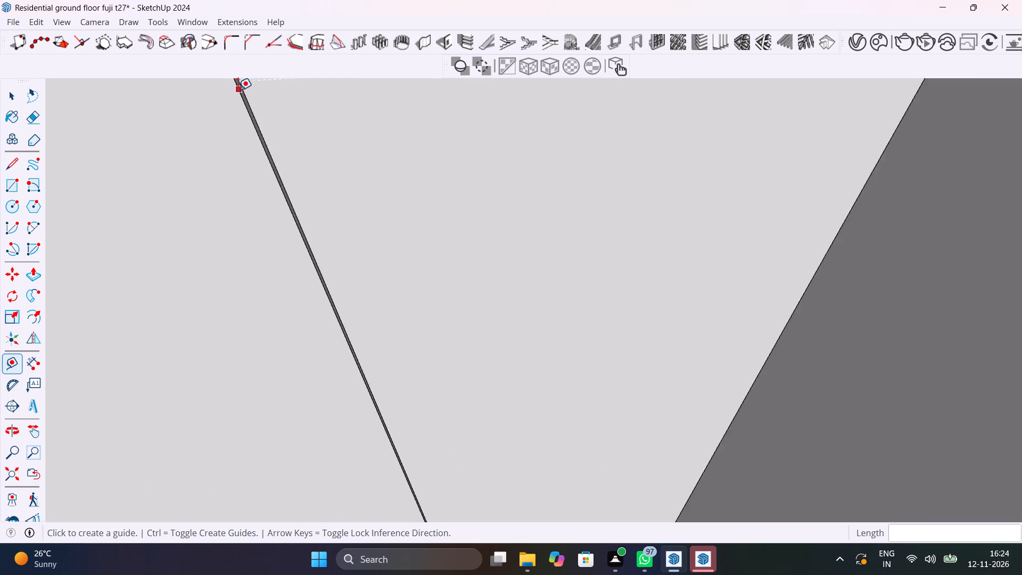
{"action": "scroll", "coordinate": [238, 90], "scroll_direction": "up", "scroll_amount": 3}
{"action": "middle_click_drag", "start_coordinate": [291, 153], "coordinate": [298, 290]}
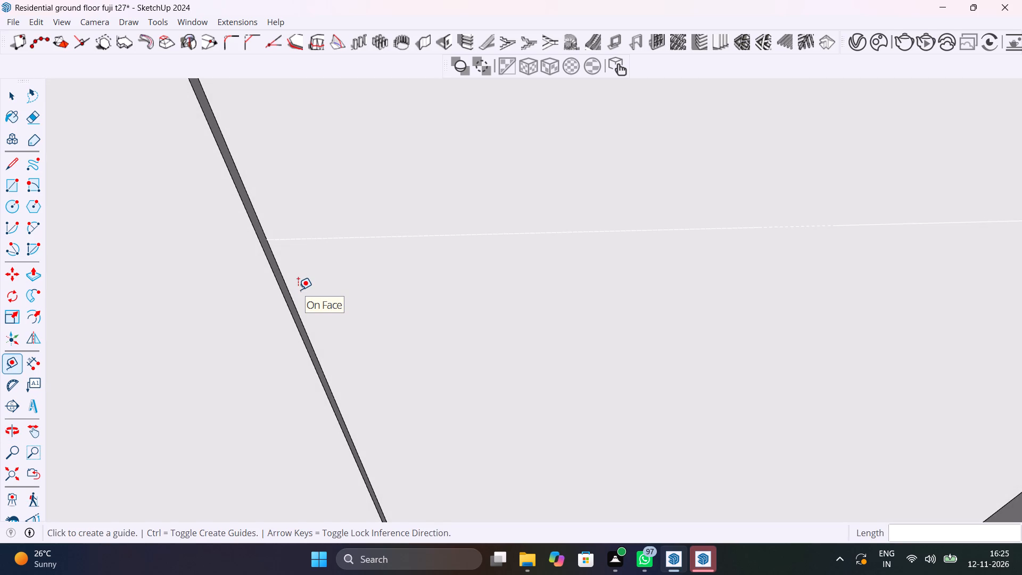
{"action": "key", "text": "r"}
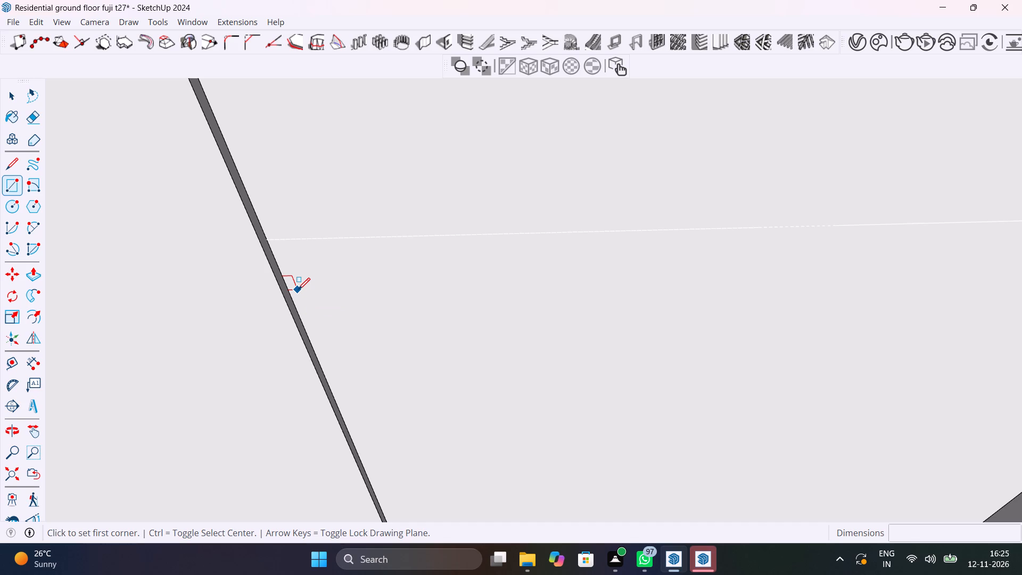
{"action": "left_click", "coordinate": [268, 240]}
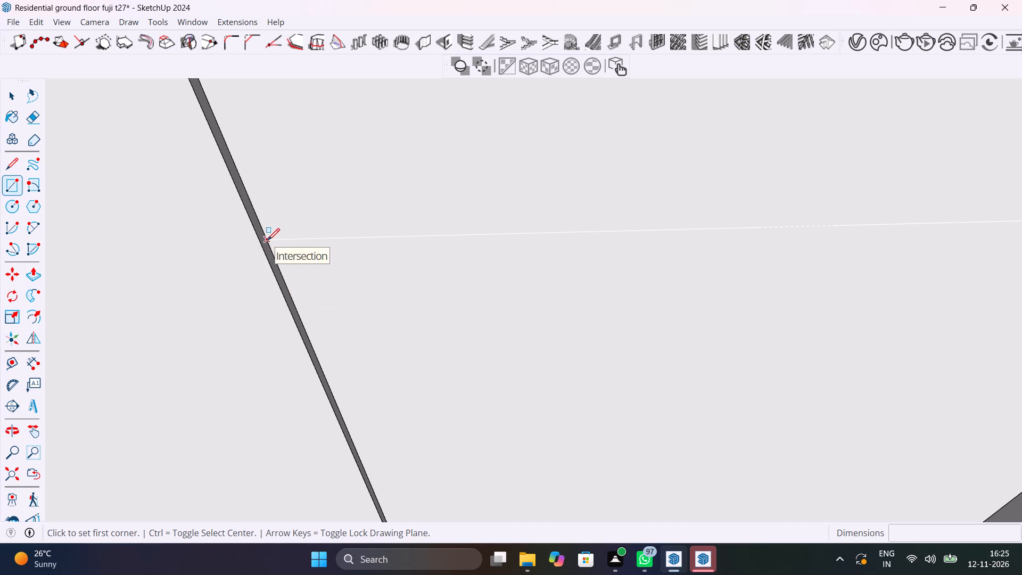
{"action": "scroll", "coordinate": [532, 348], "scroll_direction": "down", "scroll_amount": 18}
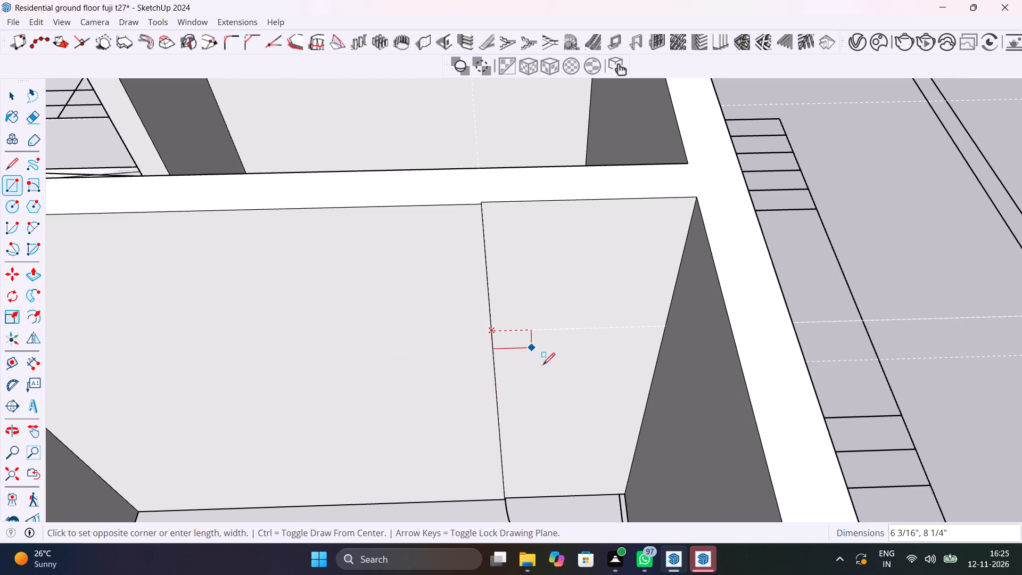
{"action": "scroll", "coordinate": [613, 489], "scroll_direction": "up", "scroll_amount": 10}
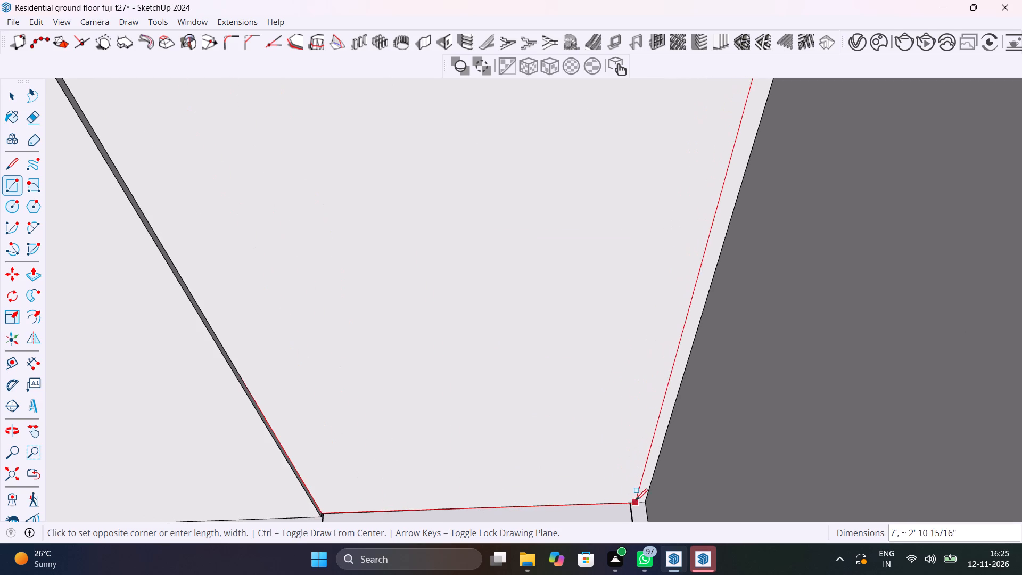
{"action": "left_click", "coordinate": [645, 504]}
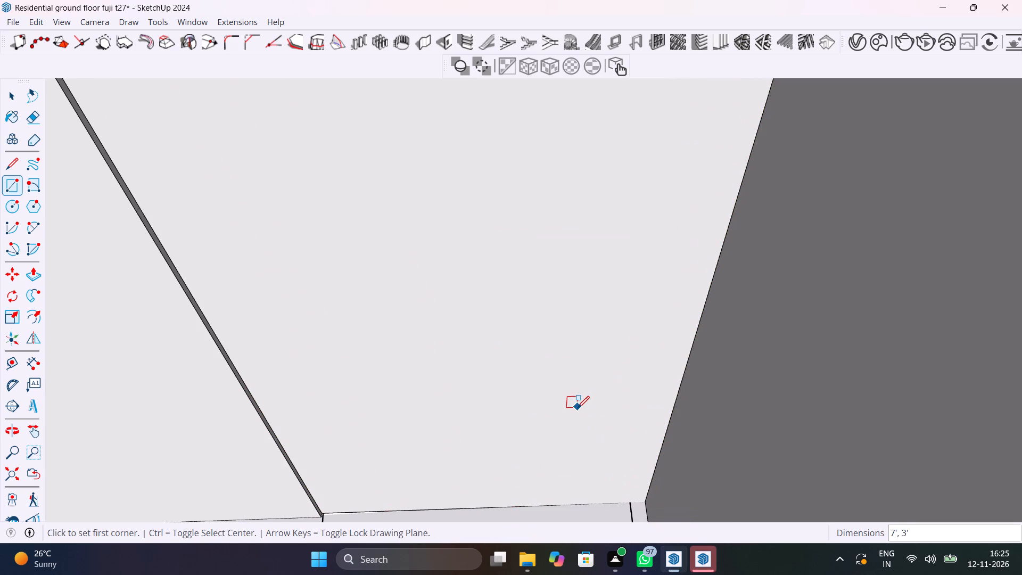
{"action": "key", "text": "space"}
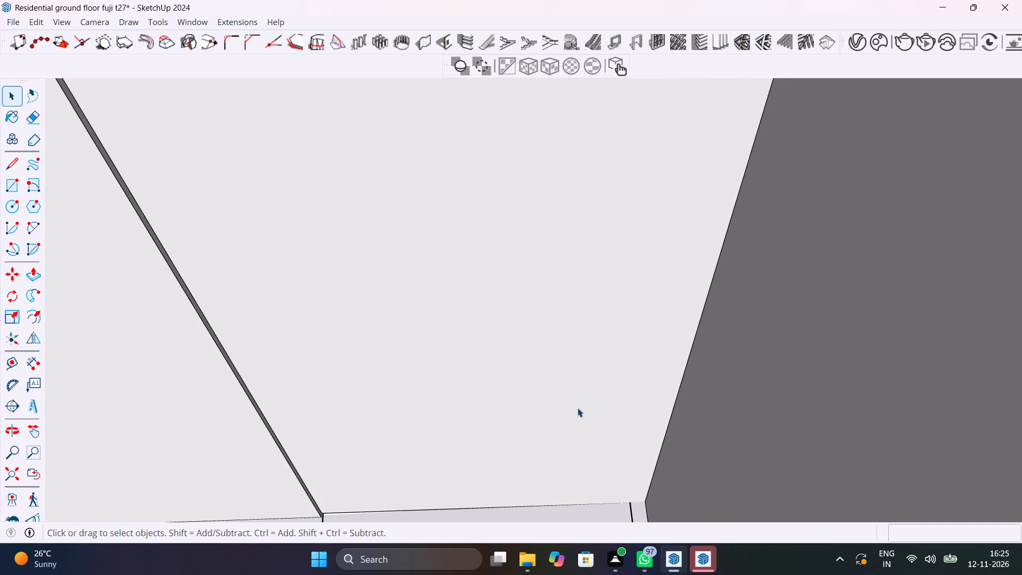
Push the 7' by 3' door rectangle through the wall thickness, about 8 9/16", to cut the corner doorway.
{"action": "key", "text": "p"}
{"action": "left_click", "coordinate": [576, 393]}
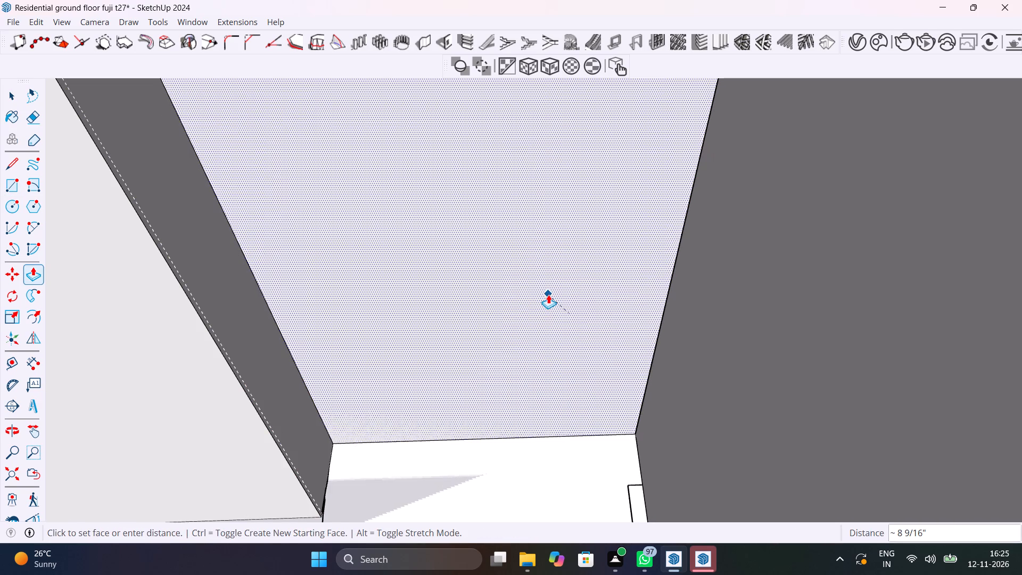
{"action": "left_click", "coordinate": [510, 175]}
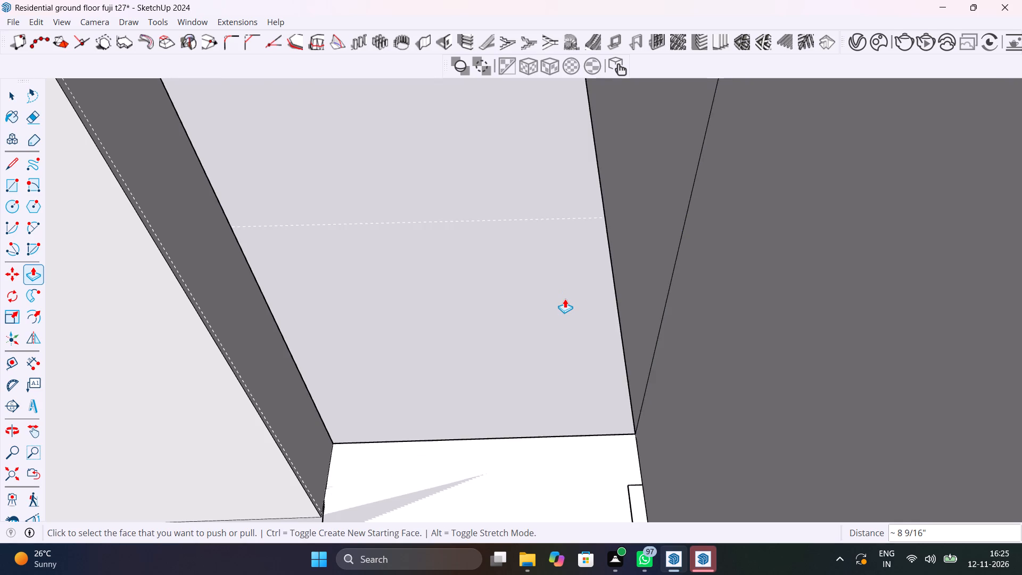
{"action": "scroll", "coordinate": [566, 295], "scroll_direction": "down", "scroll_amount": 11}
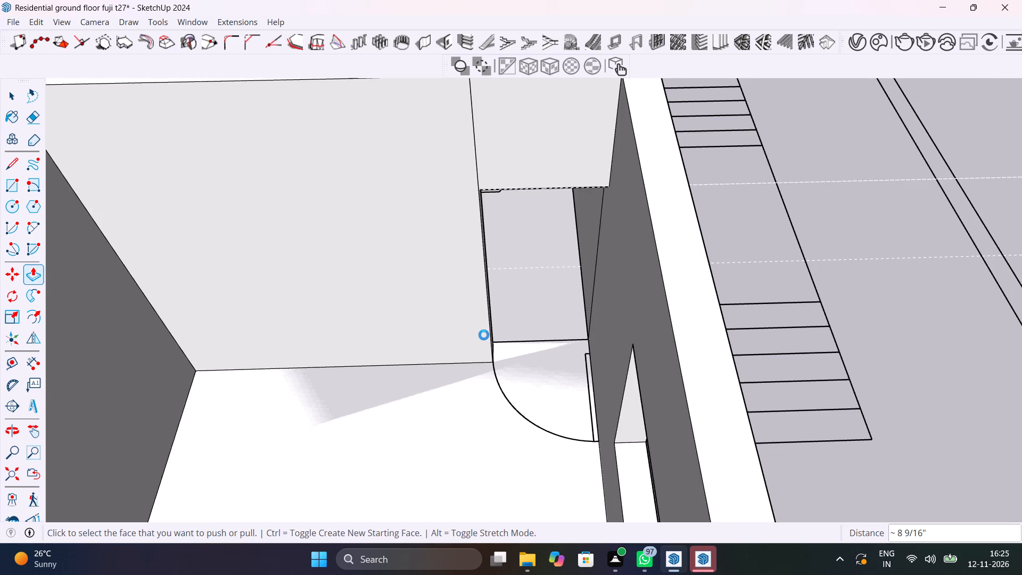
{"action": "key", "text": "space"}
Pull the wall face above the corner doorway out about 7/16" so it is flush with the adjoining wall face.
{"action": "scroll", "coordinate": [484, 334], "scroll_direction": "down", "scroll_amount": 2}
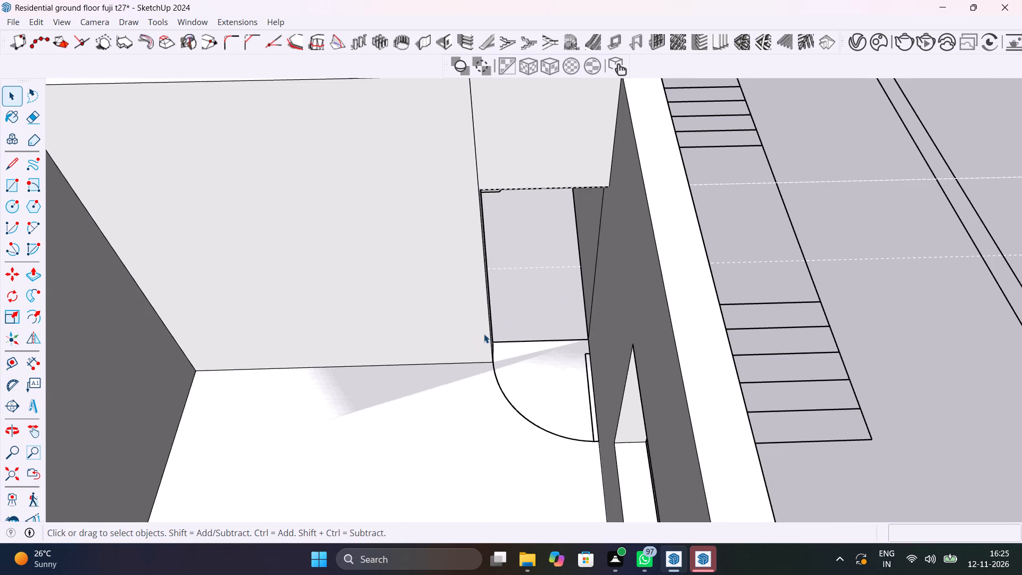
{"action": "scroll", "coordinate": [484, 334], "scroll_direction": "down", "scroll_amount": 7}
{"action": "middle_click_drag", "start_coordinate": [501, 361], "coordinate": [446, 373]}
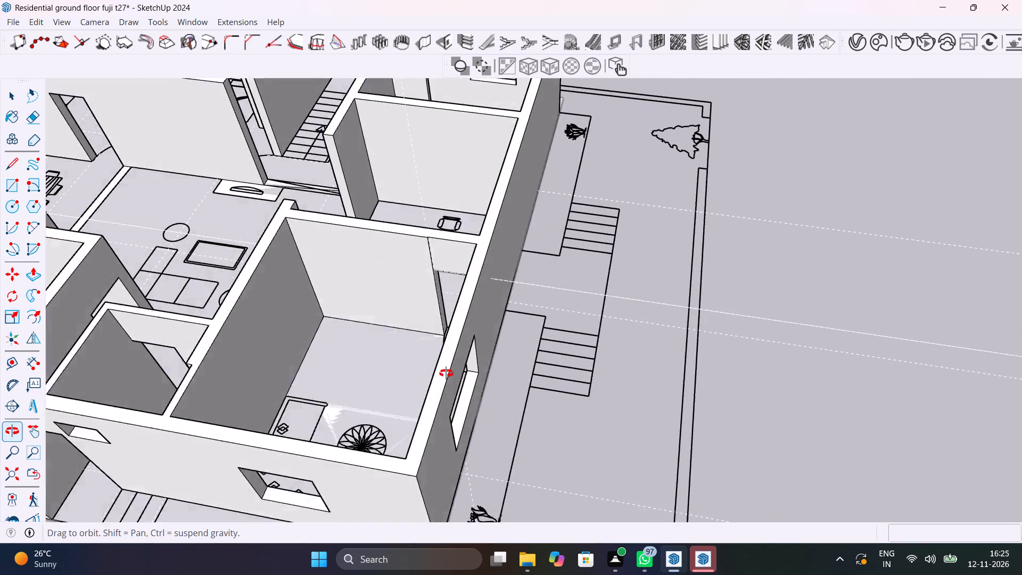
{"action": "middle_click_drag", "start_coordinate": [446, 373], "coordinate": [457, 385]}
{"action": "scroll", "coordinate": [464, 257], "scroll_direction": "up", "scroll_amount": 20}
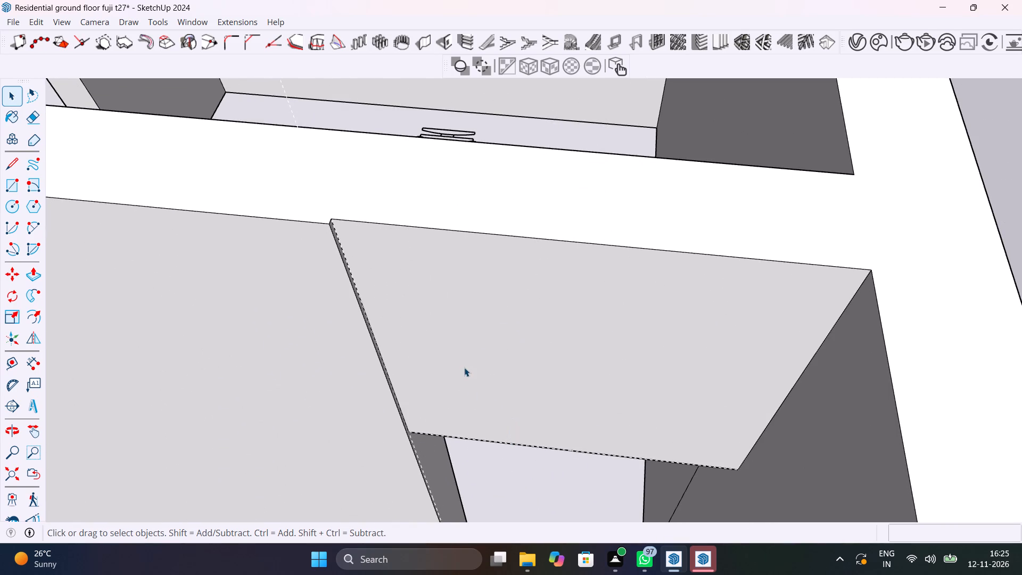
{"action": "left_click", "coordinate": [446, 347]}
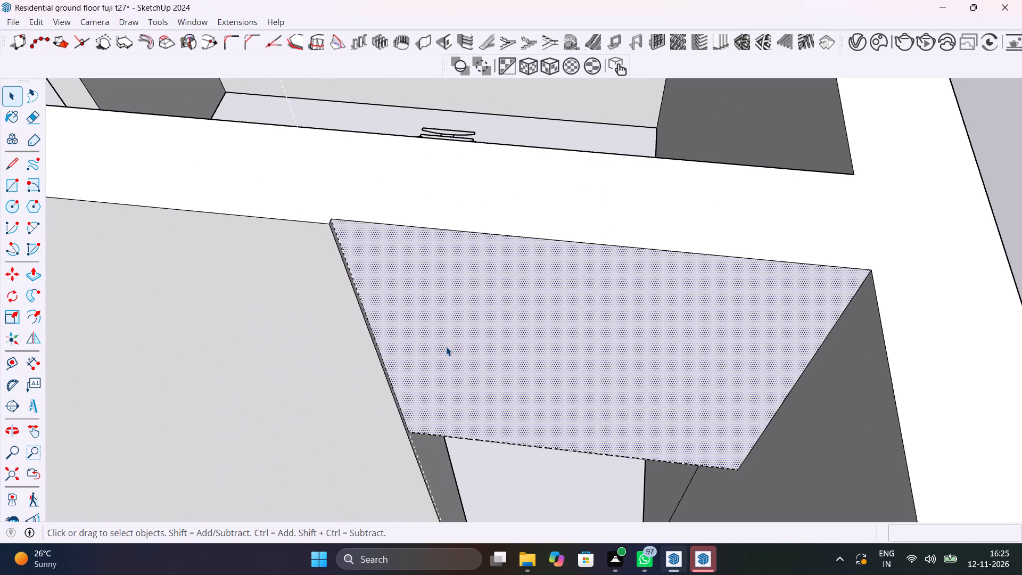
{"action": "key", "text": "p"}
{"action": "left_click", "coordinate": [446, 347]}
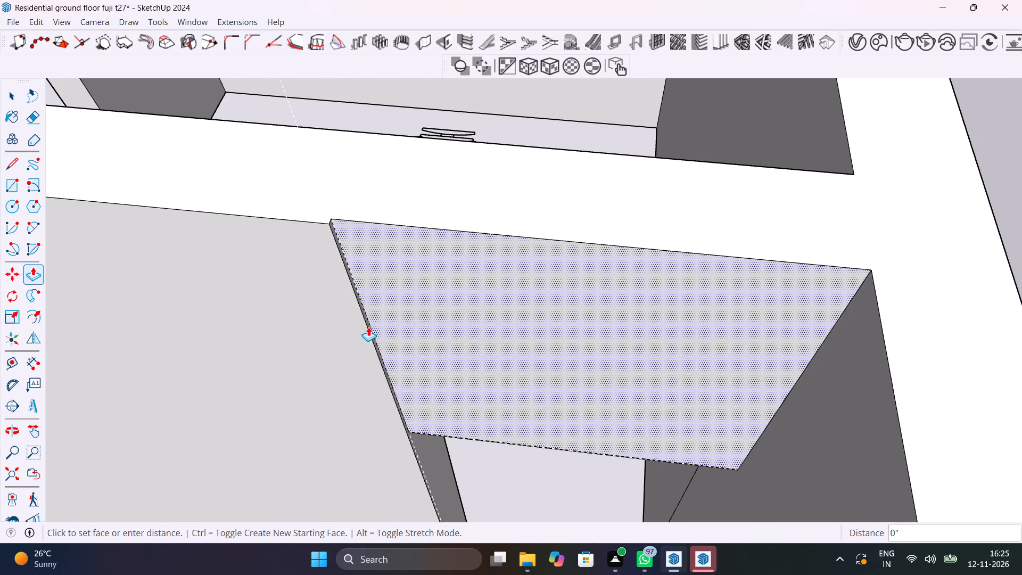
{"action": "left_click", "coordinate": [338, 318]}
{"action": "middle_click_drag", "start_coordinate": [376, 398], "coordinate": [503, 387]}
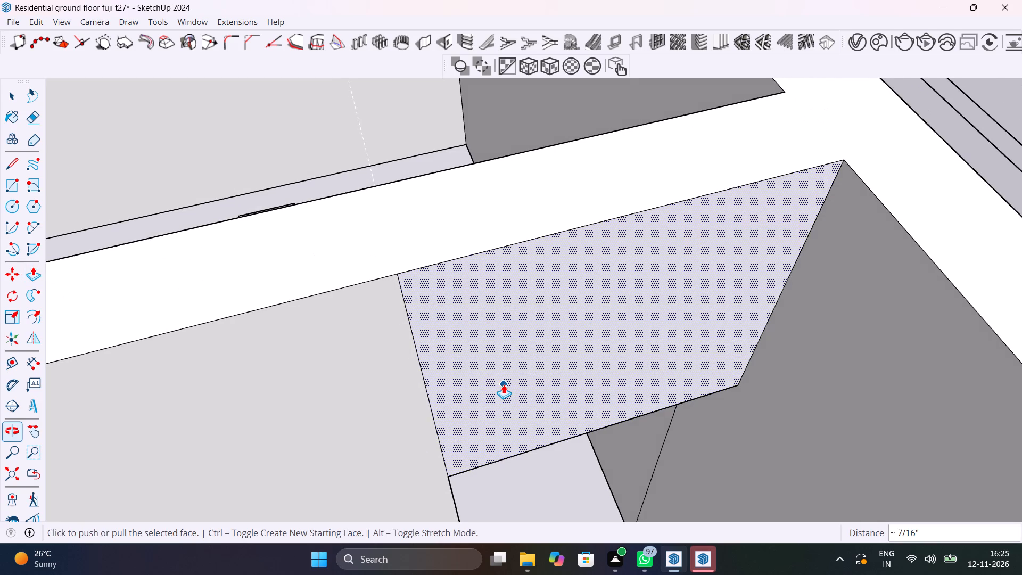
Erase the vertical seam on the wall above the corner doorway and the leftover vertical line on the doorway's side wall.
{"action": "key", "text": "space"}
{"action": "type", "text": "e"}
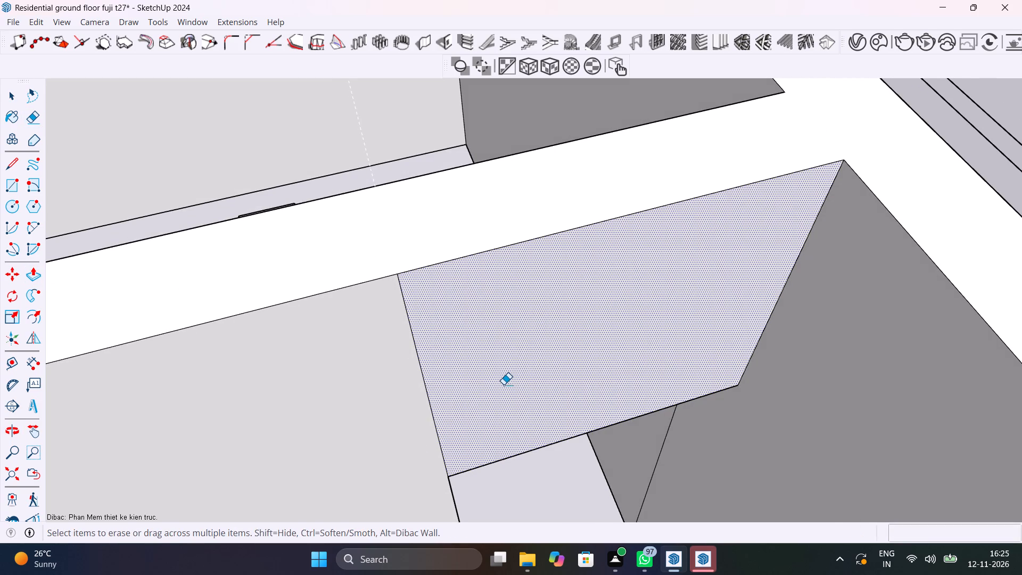
{"action": "left_click_drag", "start_coordinate": [420, 351], "coordinate": [415, 362]}
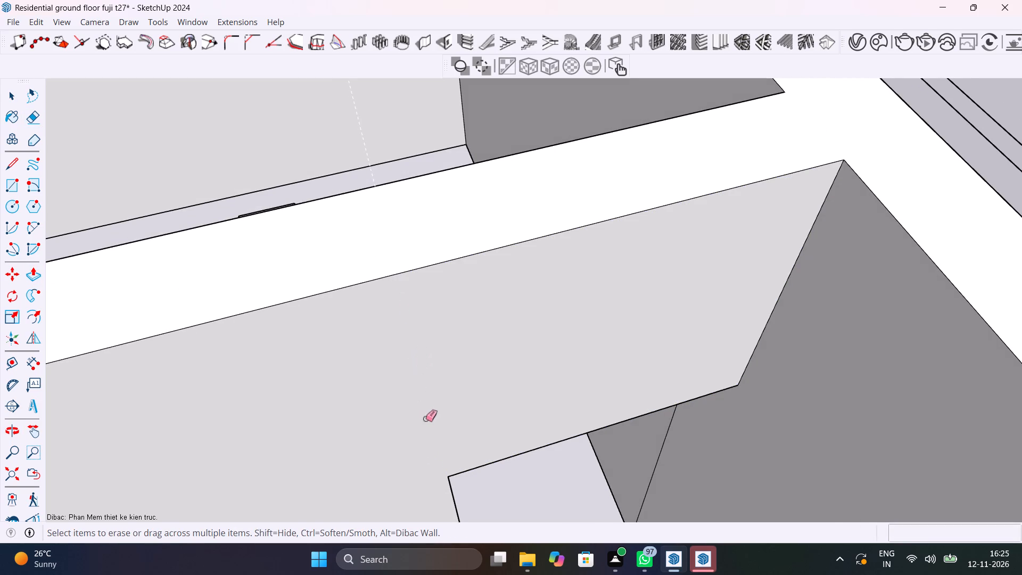
{"action": "middle_click_drag", "start_coordinate": [425, 418], "coordinate": [176, 475]}
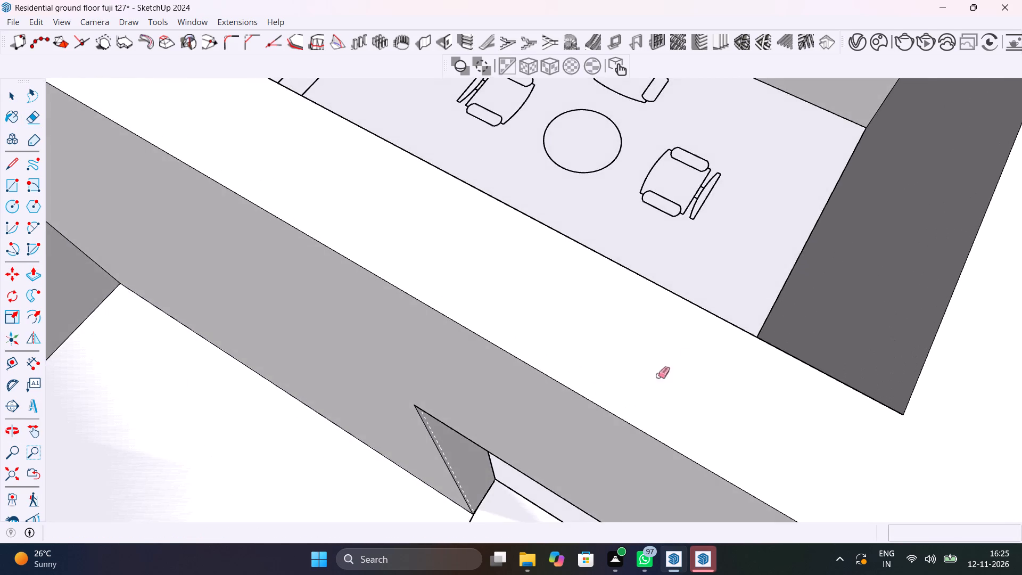
{"action": "middle_click_drag", "start_coordinate": [680, 362], "coordinate": [776, 321]}
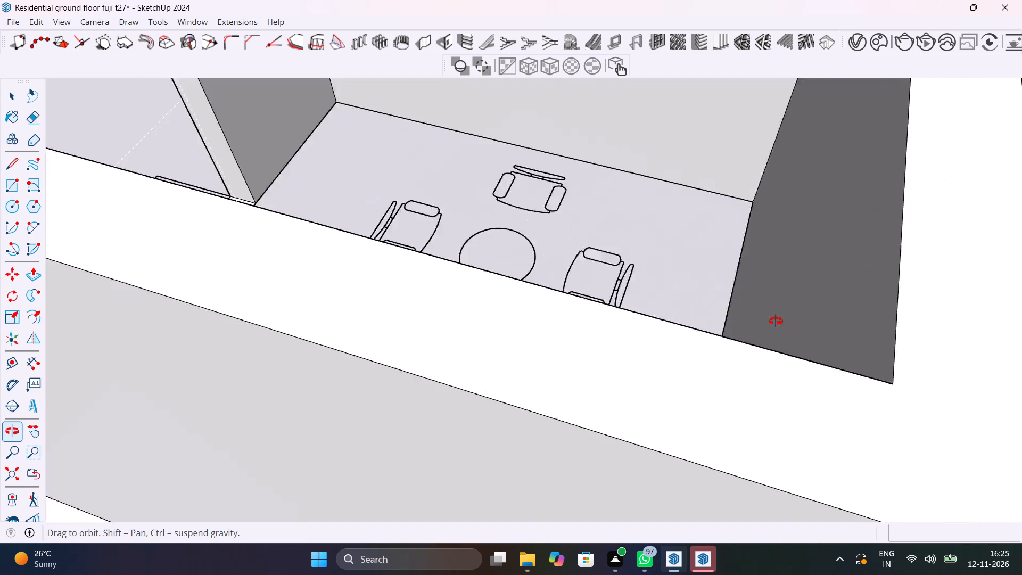
{"action": "middle_click_drag", "start_coordinate": [776, 321], "coordinate": [781, 321]}
{"action": "scroll", "coordinate": [781, 321], "scroll_direction": "down", "scroll_amount": 20}
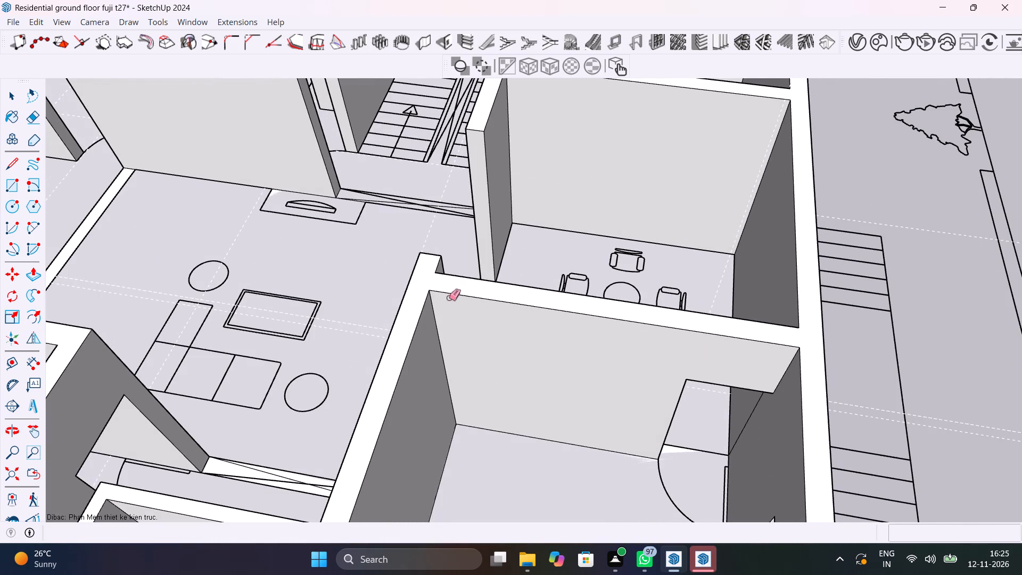
{"action": "scroll", "coordinate": [715, 460], "scroll_direction": "up", "scroll_amount": 5}
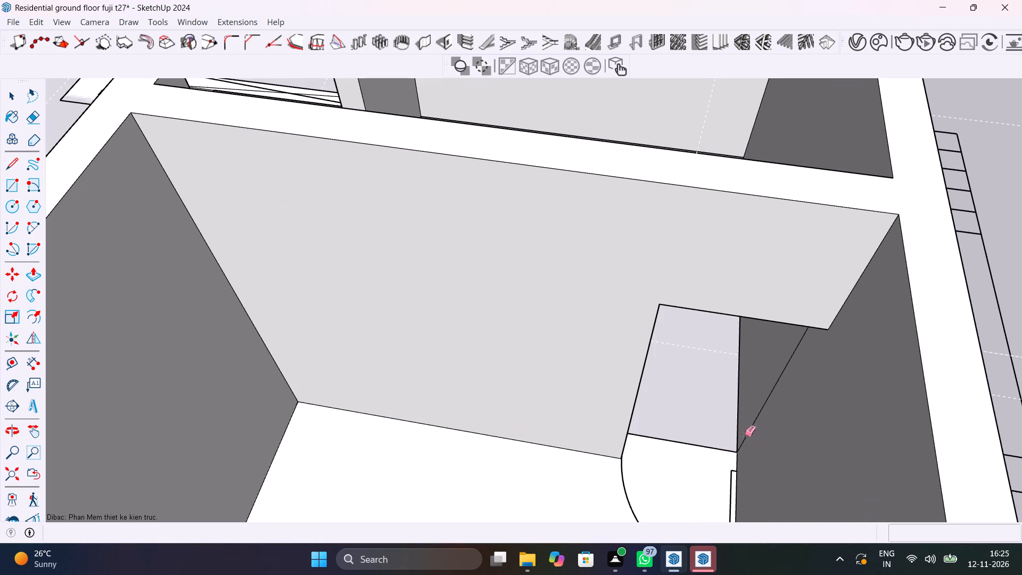
{"action": "left_click_drag", "start_coordinate": [764, 416], "coordinate": [765, 397]}
Erase the 2D door swing symbol from the floor in front of the corner doorway.
{"action": "left_click_drag", "start_coordinate": [637, 507], "coordinate": [631, 514]}
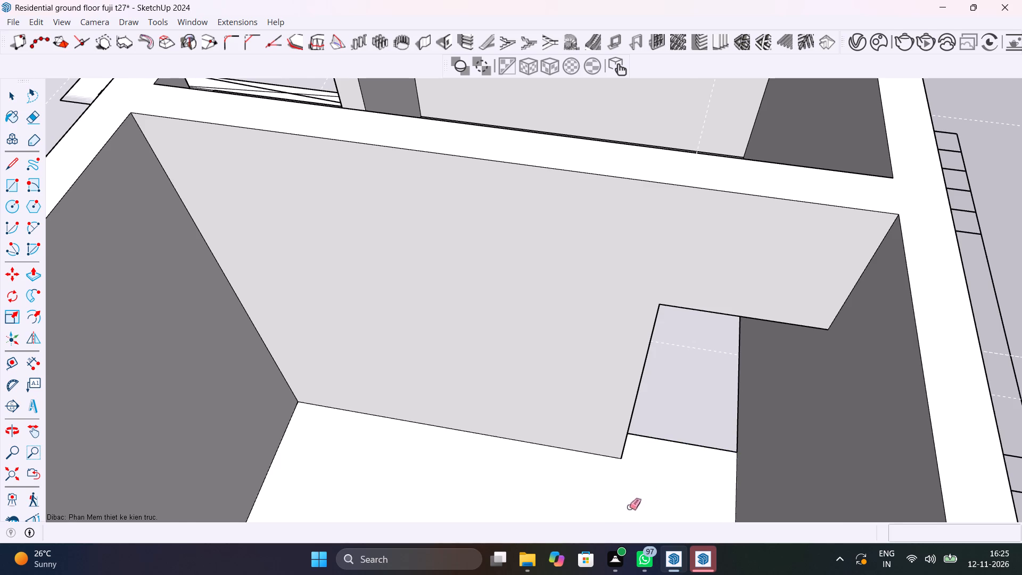
Examine the house from above, closing in on the passage between the four-chair sitting room and the living area.
{"action": "scroll", "coordinate": [657, 447], "scroll_direction": "down", "scroll_amount": 12}
{"action": "middle_click_drag", "start_coordinate": [662, 454], "coordinate": [415, 411]}
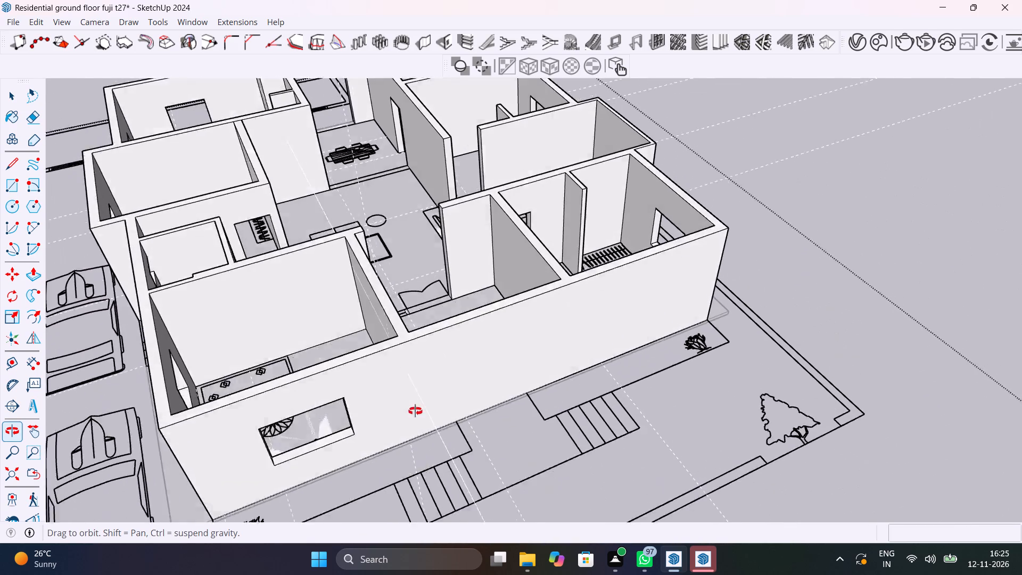
{"action": "middle_click_drag", "start_coordinate": [415, 411], "coordinate": [442, 455]}
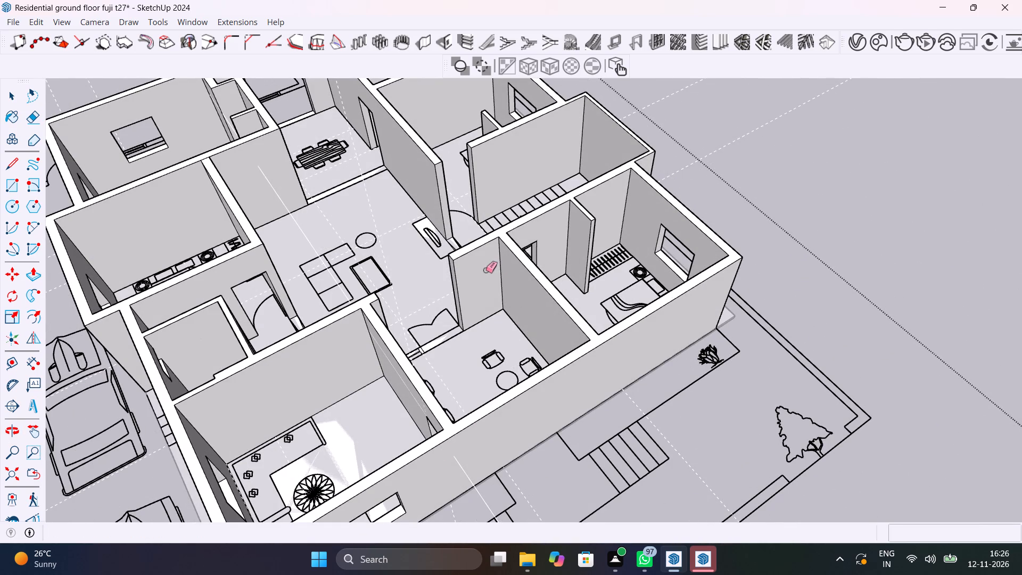
{"action": "scroll", "coordinate": [485, 270], "scroll_direction": "up", "scroll_amount": 7}
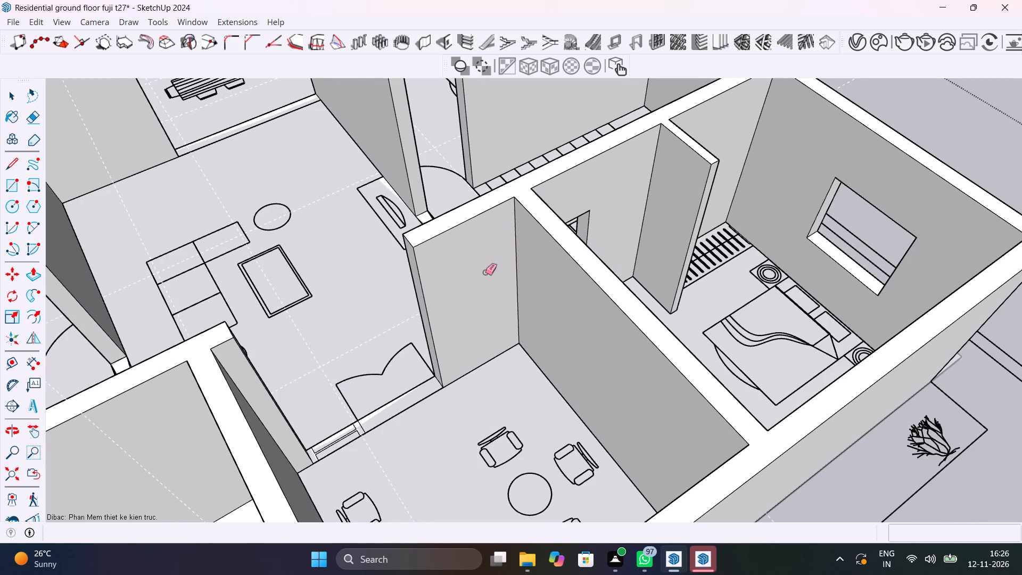
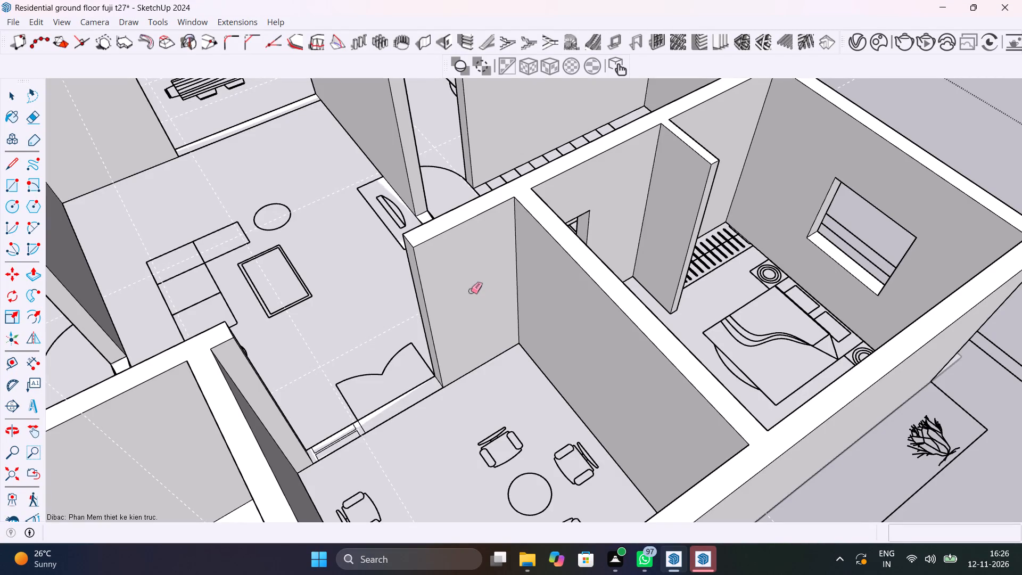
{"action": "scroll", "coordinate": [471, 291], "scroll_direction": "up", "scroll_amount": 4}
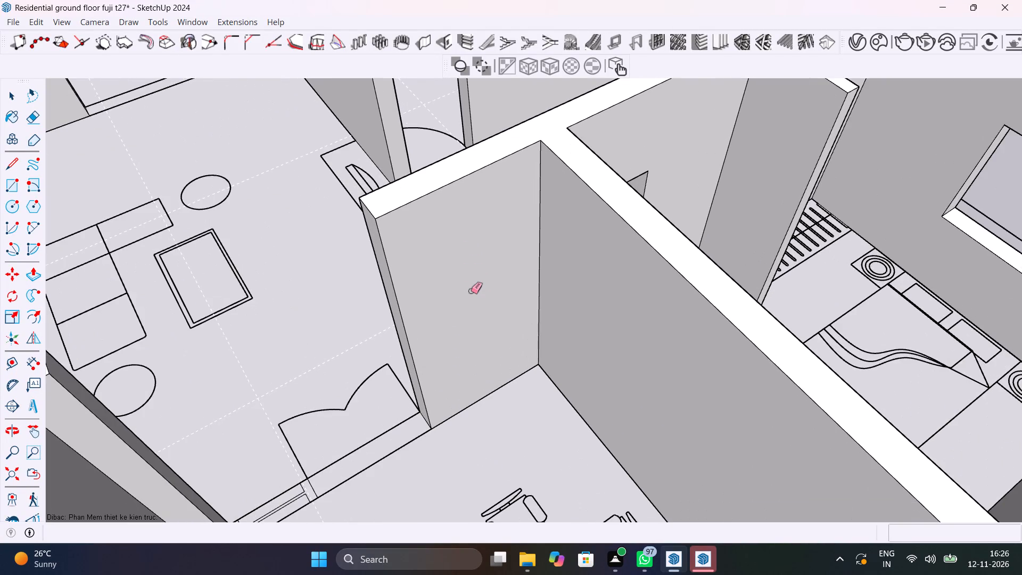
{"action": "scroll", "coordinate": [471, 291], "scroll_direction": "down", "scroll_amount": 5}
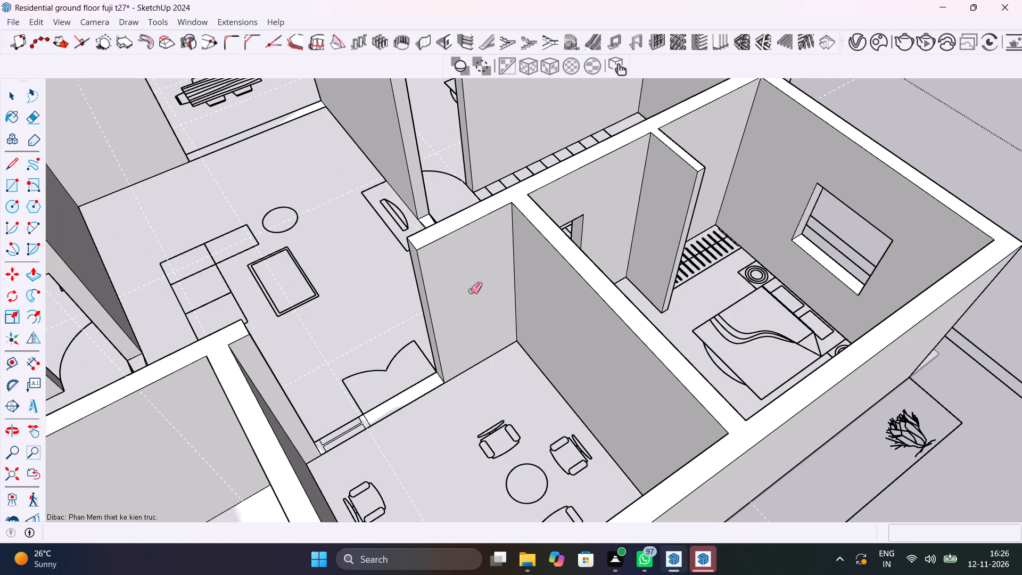
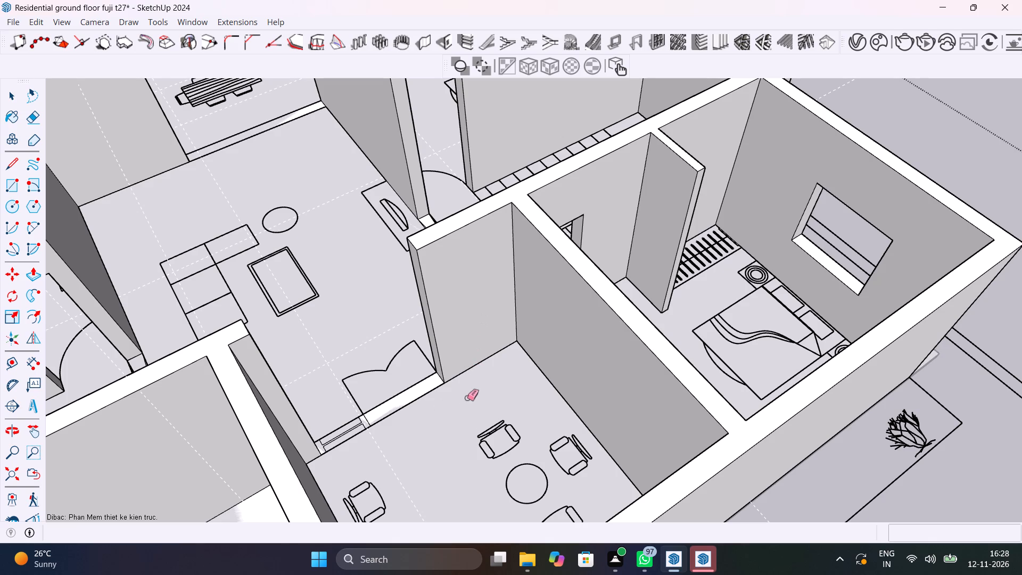
Examine the ground floor model's walls, rooms and openings from the front, above and the rear.
{"action": "scroll", "coordinate": [467, 398], "scroll_direction": "up", "scroll_amount": 1}
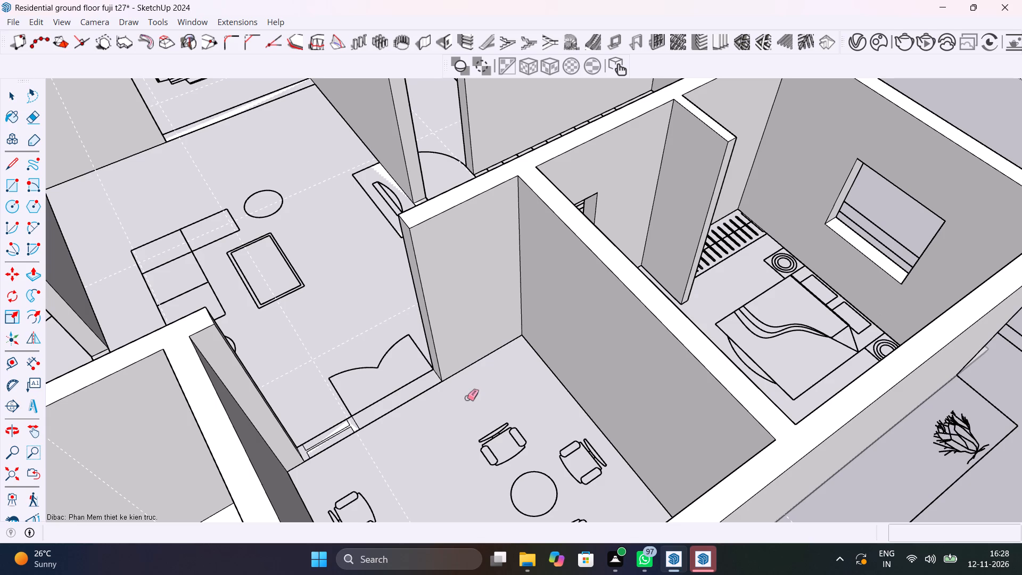
{"action": "scroll", "coordinate": [313, 426], "scroll_direction": "up", "scroll_amount": 4}
{"action": "scroll", "coordinate": [323, 408], "scroll_direction": "down", "scroll_amount": 15}
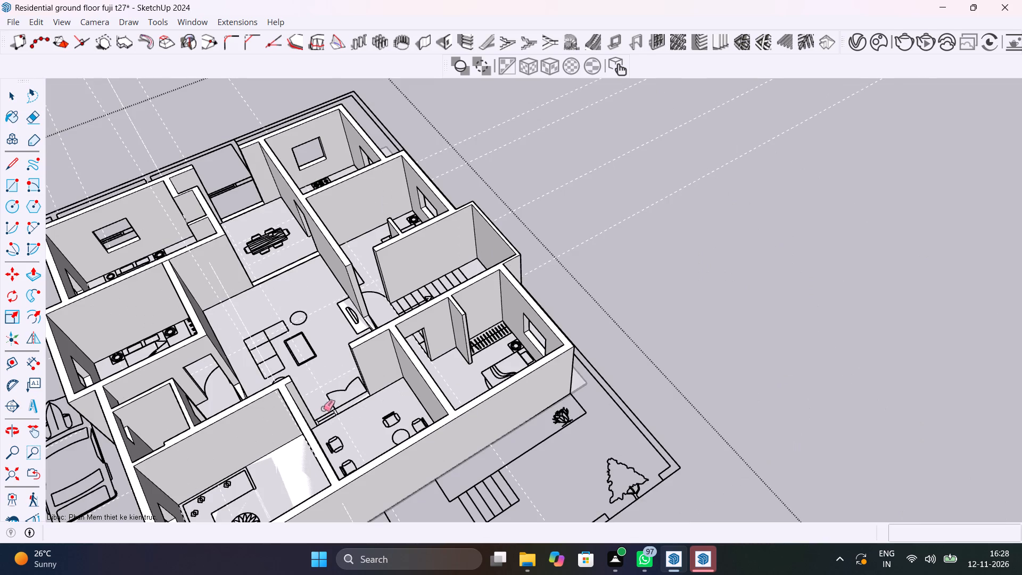
{"action": "middle_click_drag", "start_coordinate": [382, 438], "coordinate": [352, 300]}
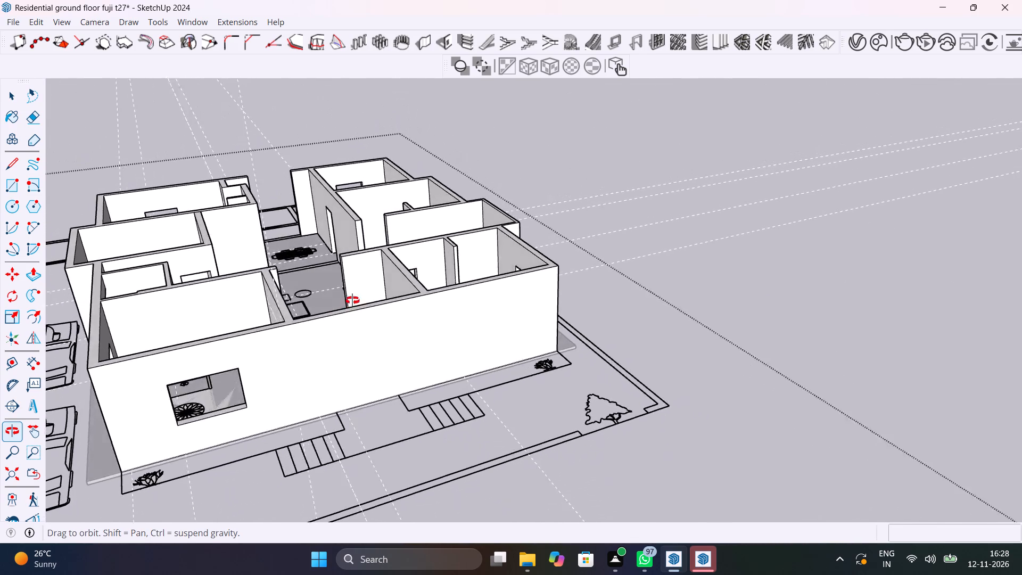
{"action": "middle_click_drag", "start_coordinate": [352, 300], "coordinate": [393, 350]}
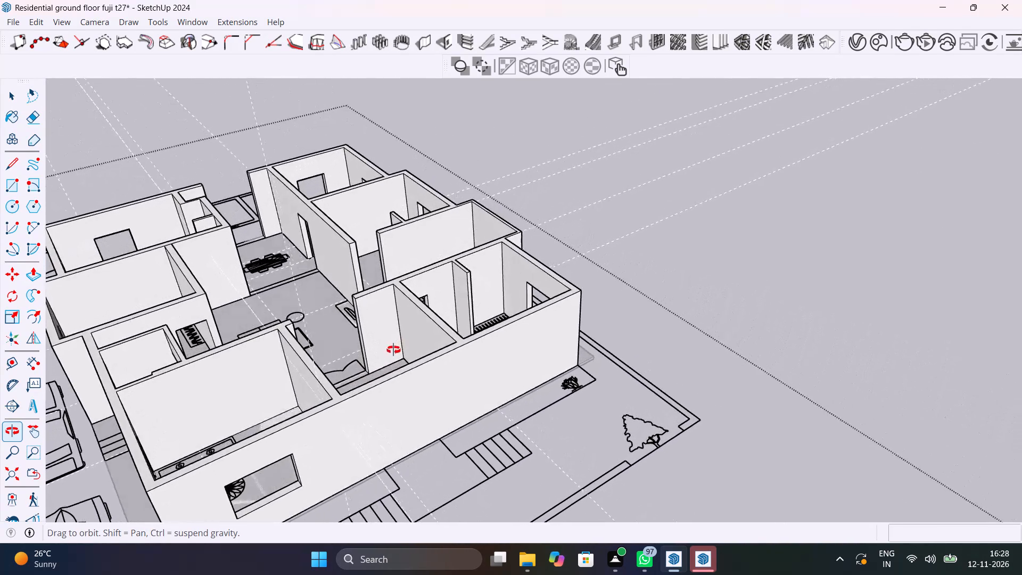
{"action": "middle_click_drag", "start_coordinate": [393, 350], "coordinate": [379, 325]}
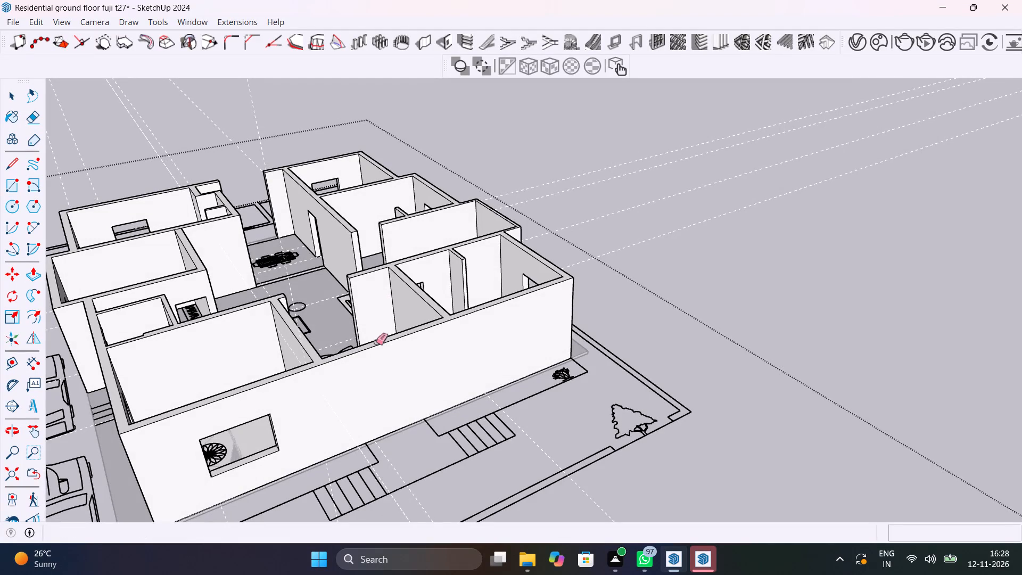
{"action": "key", "text": "space"}
{"action": "scroll", "coordinate": [376, 342], "scroll_direction": "down", "scroll_amount": 7}
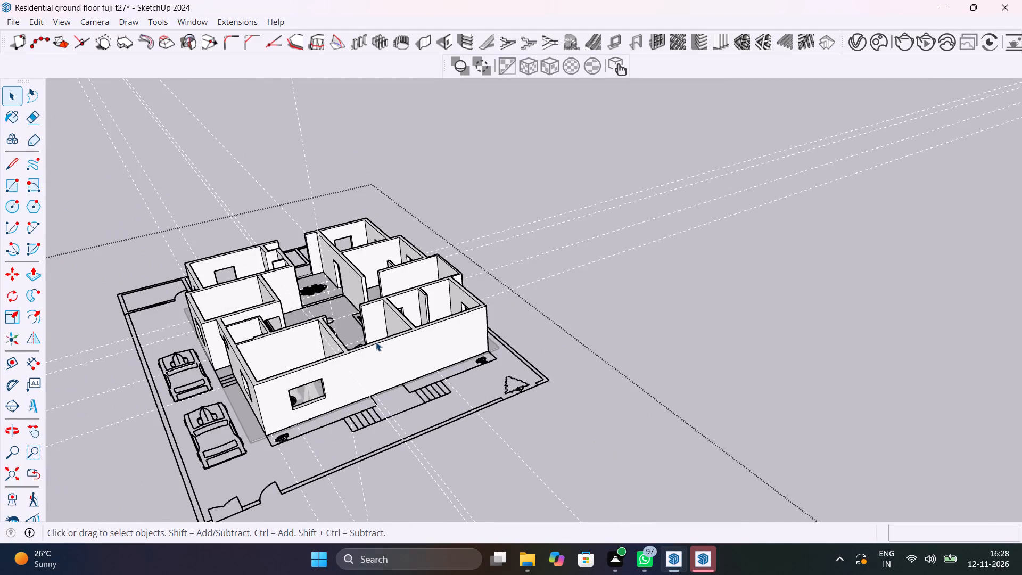
{"action": "middle_click_drag", "start_coordinate": [434, 399], "coordinate": [374, 403]}
{"action": "scroll", "coordinate": [374, 403], "scroll_direction": "up", "scroll_amount": 1}
{"action": "left_click", "coordinate": [746, 318]}
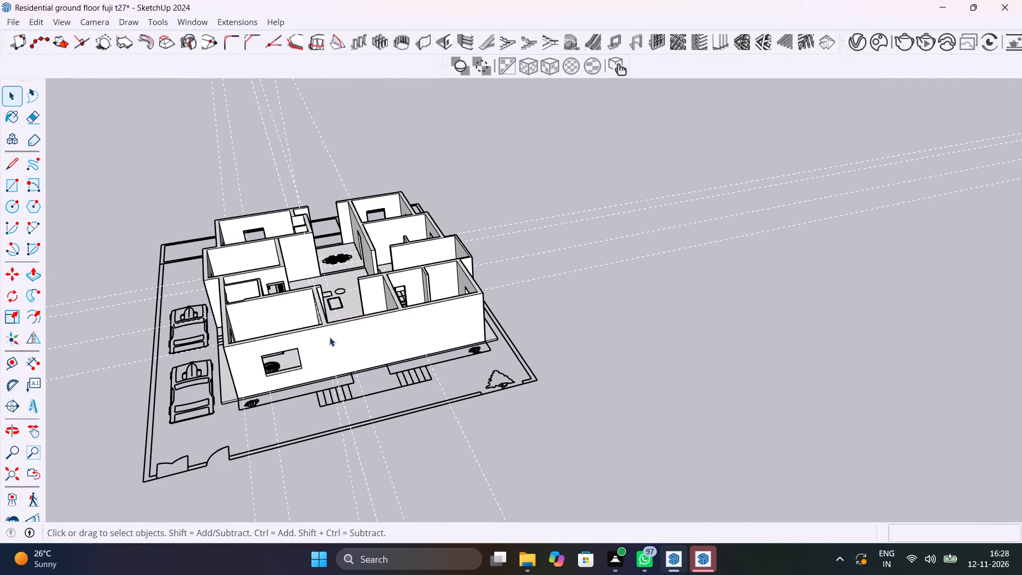
{"action": "scroll", "coordinate": [329, 338], "scroll_direction": "up", "scroll_amount": 1}
{"action": "middle_click_drag", "start_coordinate": [329, 338], "coordinate": [364, 471]}
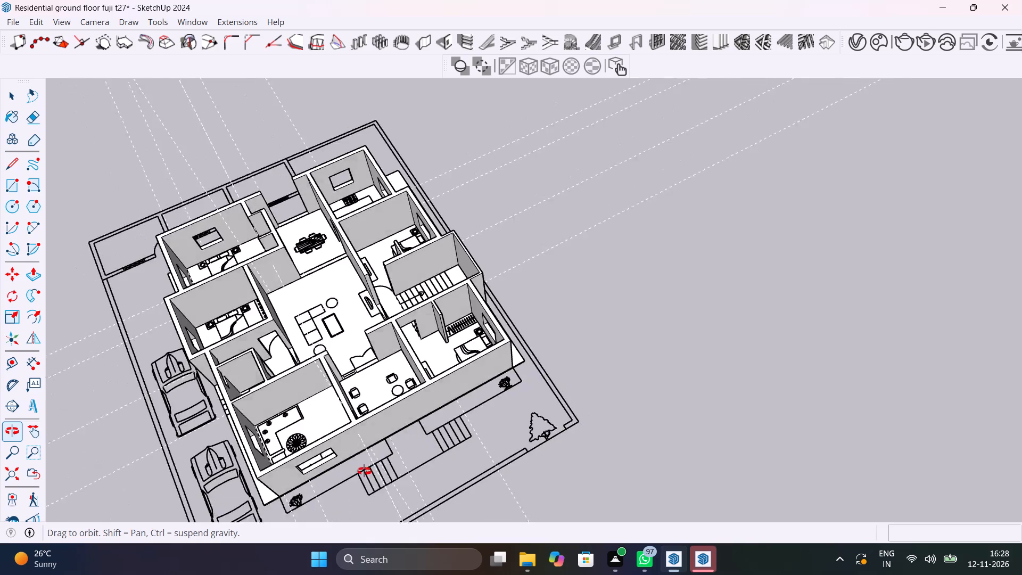
{"action": "middle_click_drag", "start_coordinate": [364, 471], "coordinate": [892, 285]}
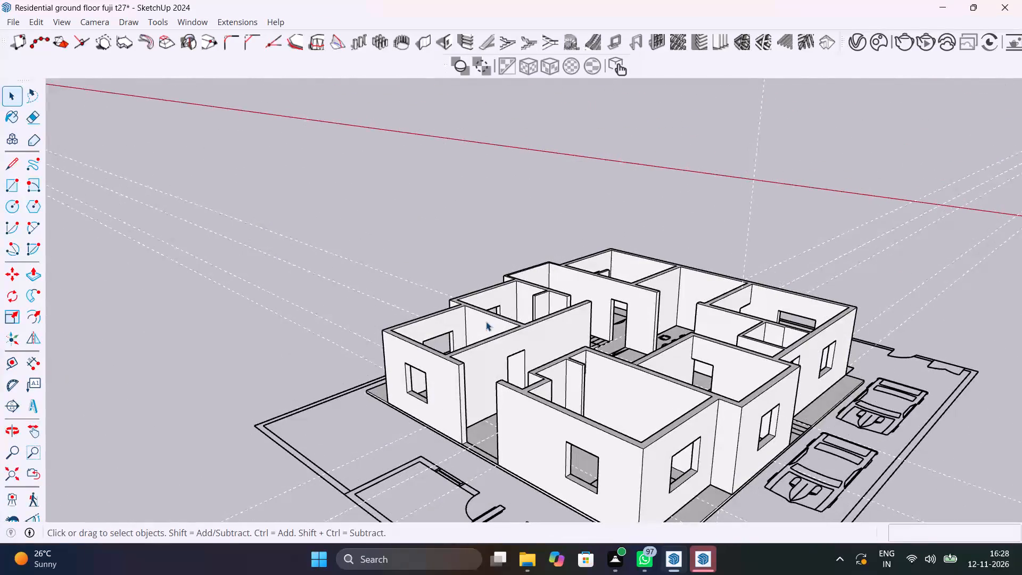
Delete the leftover 5' dimension on the floor slab outside the bedroom window, and leave the slab group.
{"action": "middle_click_drag", "start_coordinate": [365, 330], "coordinate": [613, 365]}
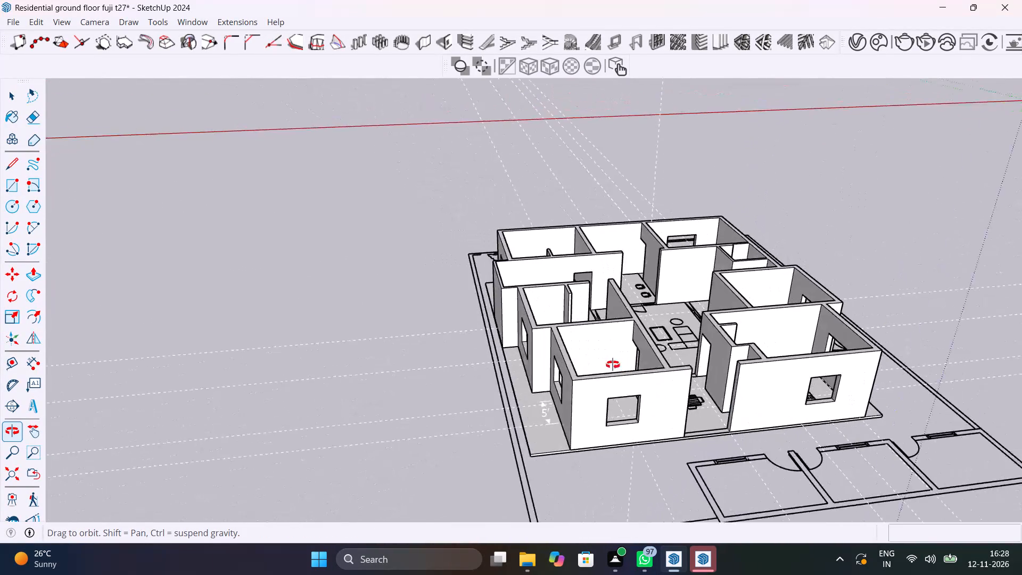
{"action": "middle_click_drag", "start_coordinate": [613, 365], "coordinate": [583, 363]}
{"action": "scroll", "coordinate": [502, 416], "scroll_direction": "up", "scroll_amount": 9}
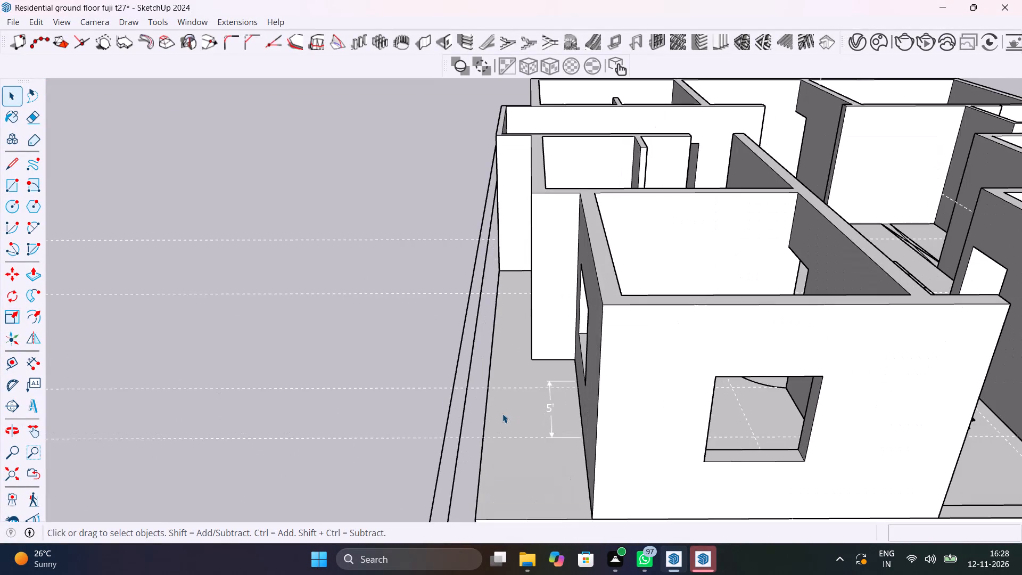
{"action": "left_click", "coordinate": [548, 409]}
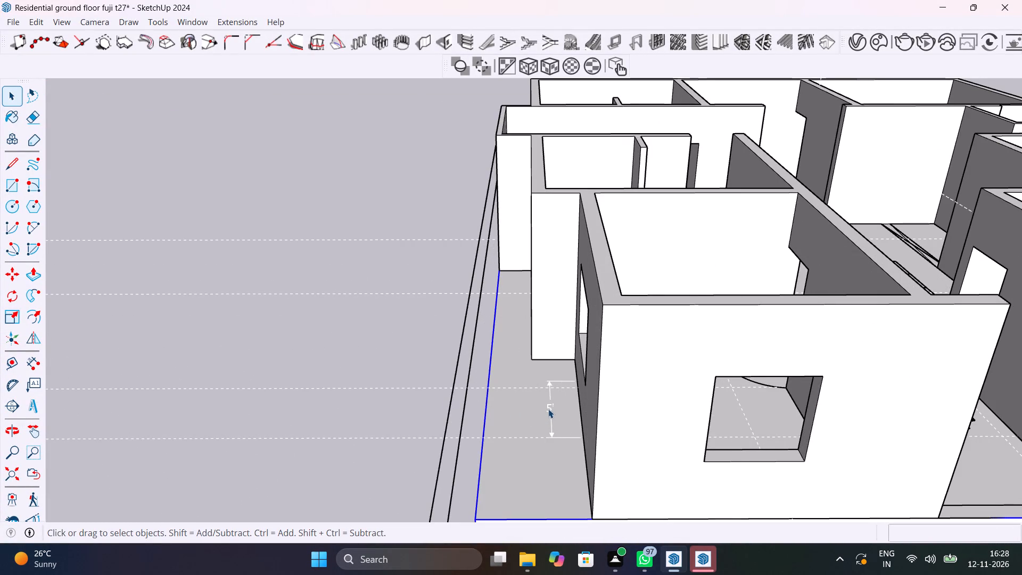
{"action": "double_click", "coordinate": [553, 409]}
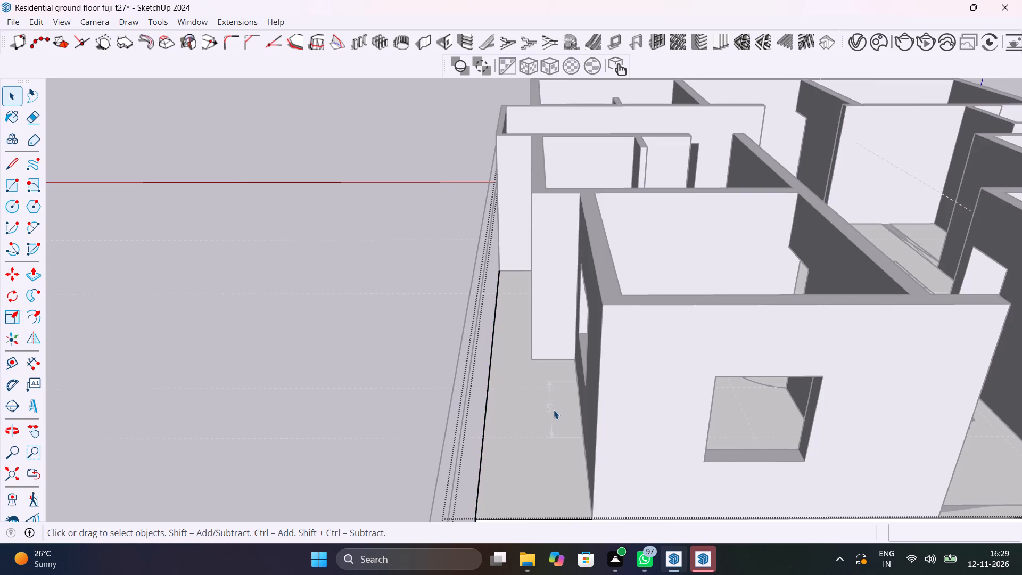
{"action": "left_click", "coordinate": [550, 408]}
{"action": "left_click", "coordinate": [548, 410]}
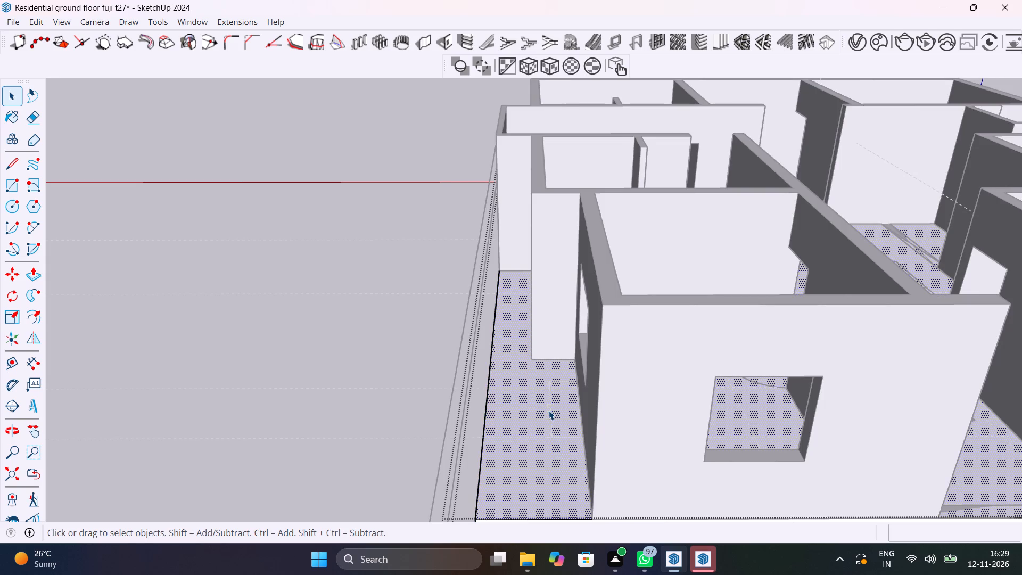
{"action": "scroll", "coordinate": [549, 410], "scroll_direction": "up", "scroll_amount": 12}
{"action": "middle_click_drag", "start_coordinate": [561, 415], "coordinate": [833, 460]}
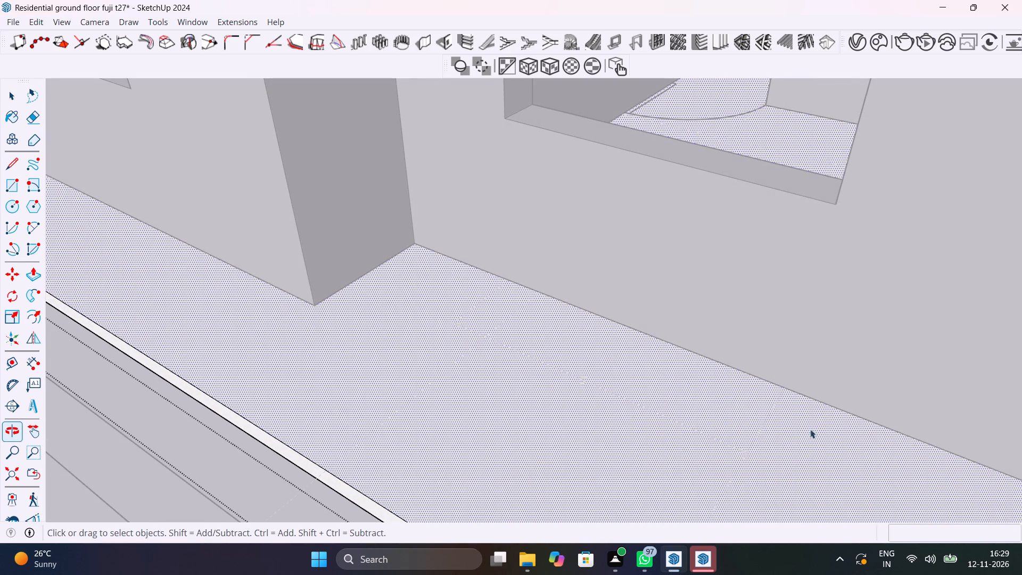
{"action": "left_click", "coordinate": [811, 278]}
{"action": "scroll", "coordinate": [791, 296], "scroll_direction": "down", "scroll_amount": 9}
{"action": "left_click", "coordinate": [342, 450]}
{"action": "left_click", "coordinate": [817, 289]}
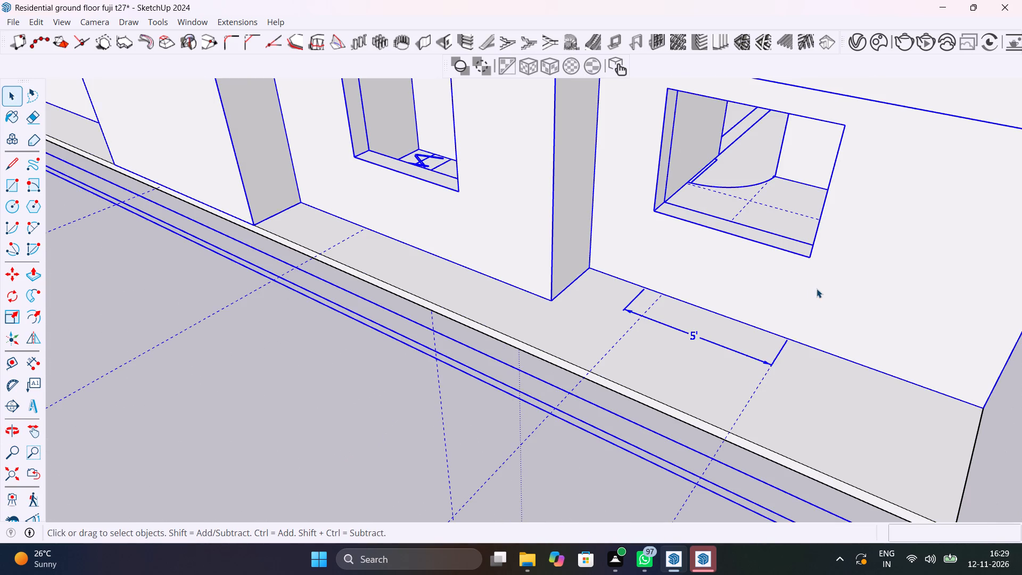
{"action": "left_click", "coordinate": [725, 347]}
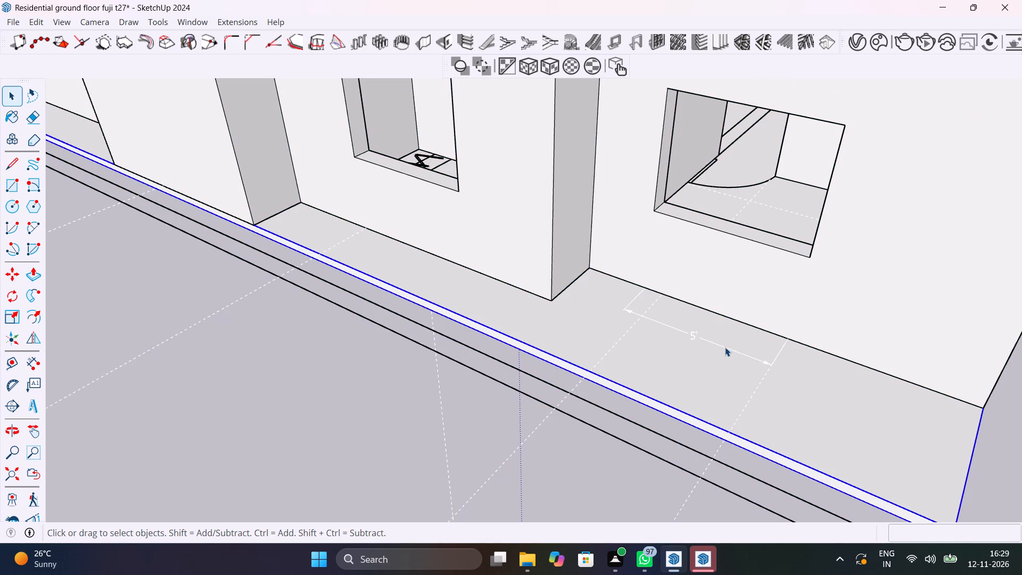
{"action": "double_click", "coordinate": [851, 314]}
{"action": "left_click", "coordinate": [760, 360]}
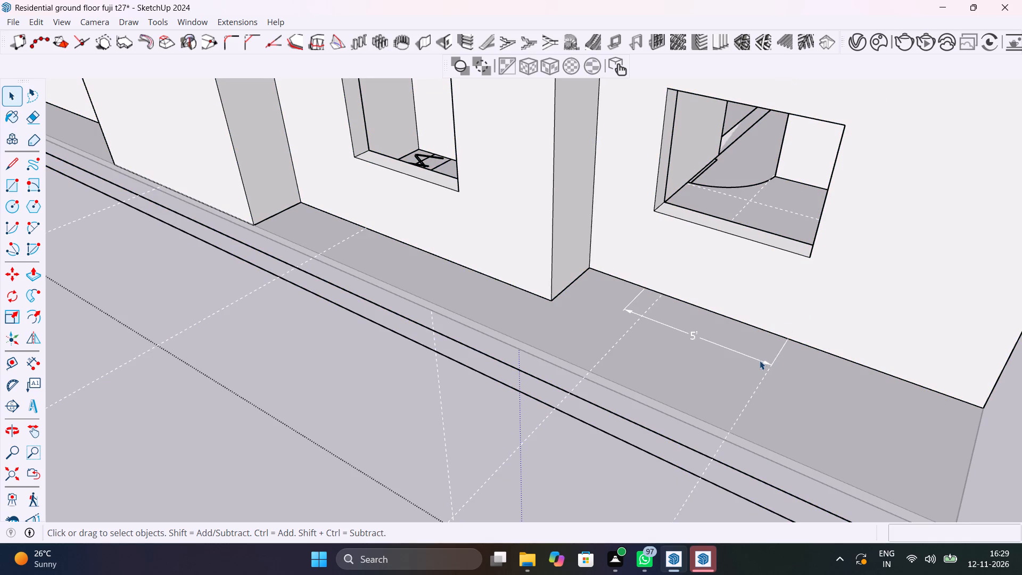
{"action": "key", "text": "Delete"}
{"action": "scroll", "coordinate": [579, 285], "scroll_direction": "down", "scroll_amount": 6}
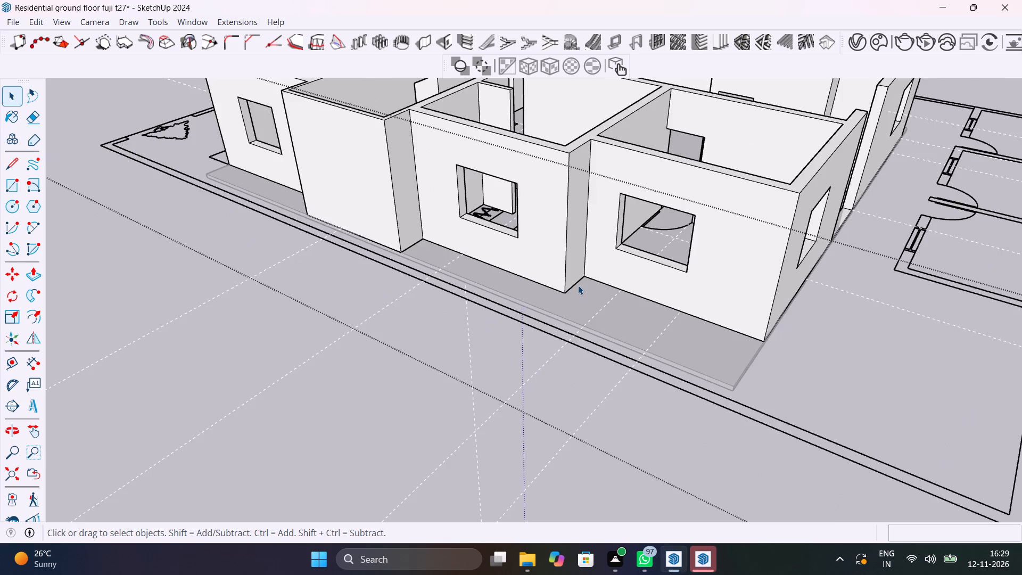
{"action": "scroll", "coordinate": [578, 285], "scroll_direction": "down", "scroll_amount": 6}
{"action": "middle_click_drag", "start_coordinate": [621, 302], "coordinate": [514, 362]}
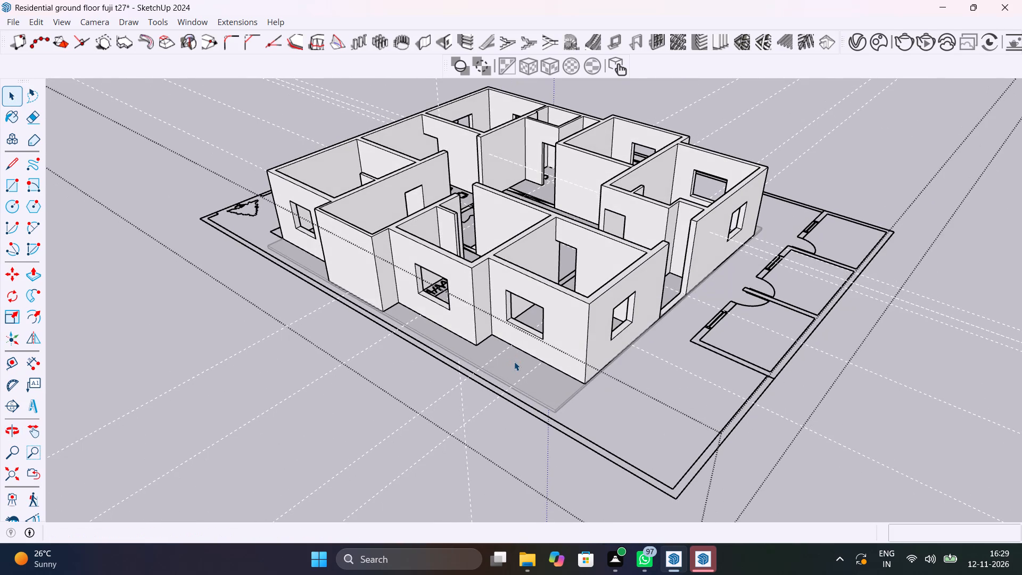
{"action": "scroll", "coordinate": [528, 326], "scroll_direction": "down", "scroll_amount": 5}
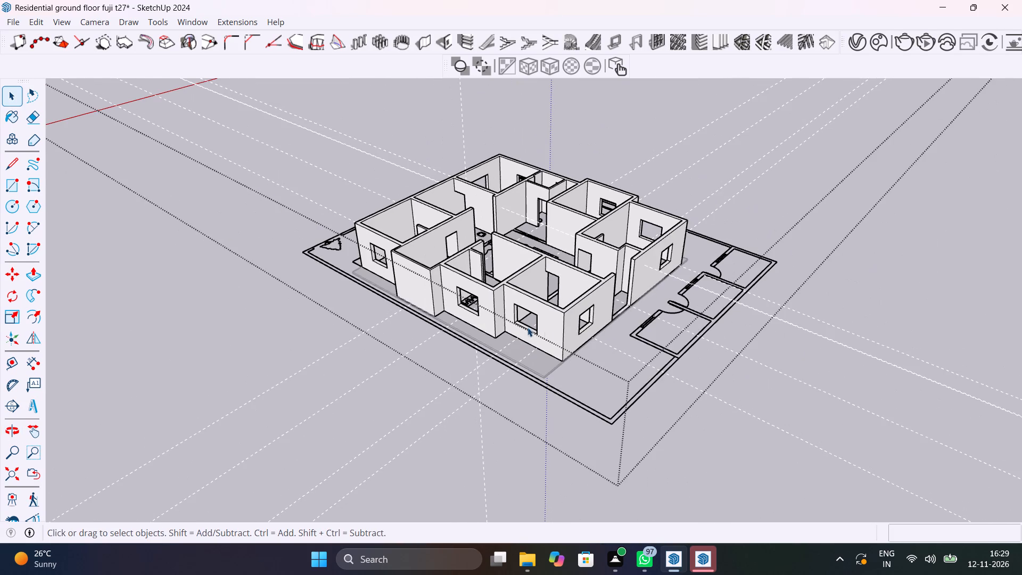
{"action": "scroll", "coordinate": [652, 293], "scroll_direction": "up", "scroll_amount": 3}
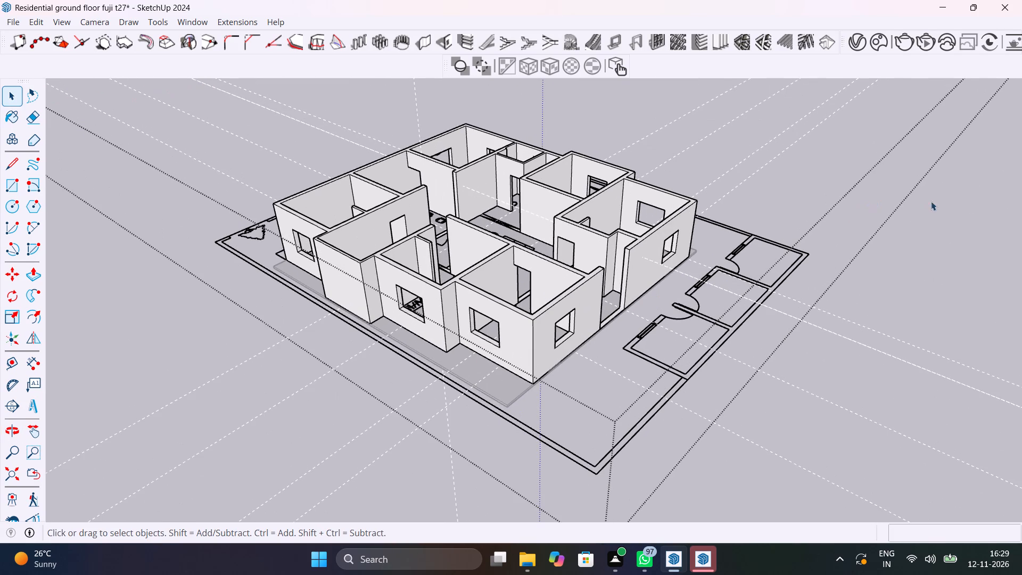
{"action": "left_click", "coordinate": [934, 265]}
Open the wall group for editing at the window symbol beside the double door between the sitting room and living area.
{"action": "scroll", "coordinate": [572, 268], "scroll_direction": "up", "scroll_amount": 6}
{"action": "middle_click_drag", "start_coordinate": [615, 320], "coordinate": [663, 429]}
{"action": "middle_click_drag", "start_coordinate": [663, 429], "coordinate": [676, 465]}
{"action": "scroll", "coordinate": [520, 206], "scroll_direction": "up", "scroll_amount": 5}
{"action": "middle_click_drag", "start_coordinate": [523, 251], "coordinate": [599, 333], "text": "shift"}
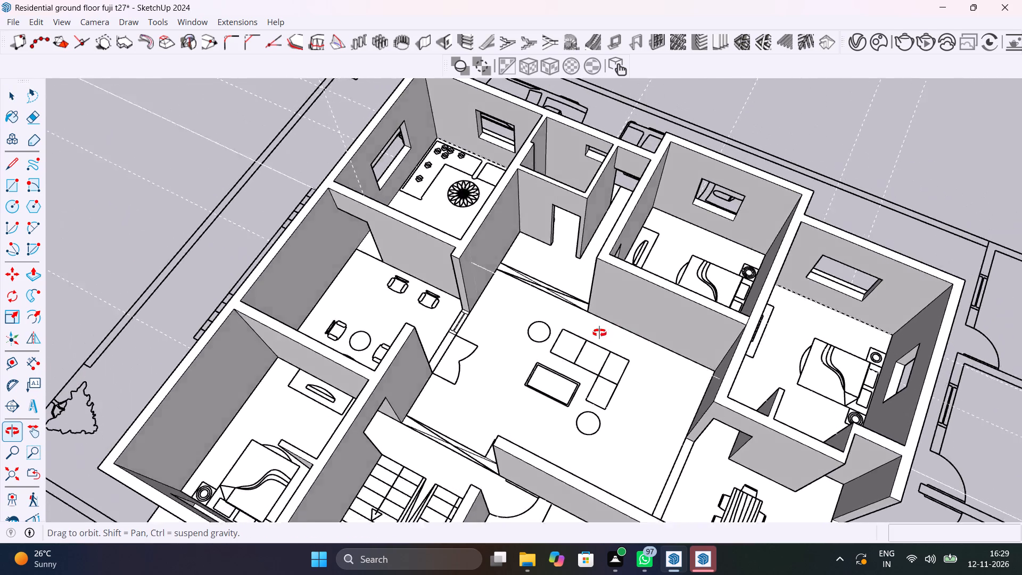
{"action": "middle_click_drag", "start_coordinate": [599, 333], "coordinate": [411, 355], "text": "shift"}
{"action": "scroll", "coordinate": [369, 291], "scroll_direction": "up", "scroll_amount": 2}
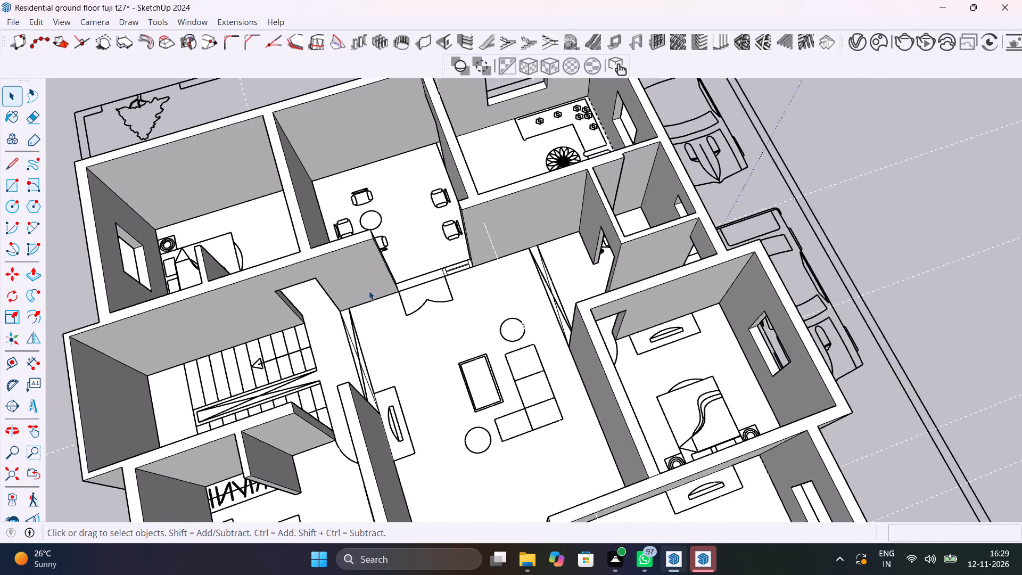
{"action": "scroll", "coordinate": [369, 291], "scroll_direction": "up", "scroll_amount": 4}
{"action": "middle_click_drag", "start_coordinate": [369, 292], "coordinate": [468, 397], "text": "shift"}
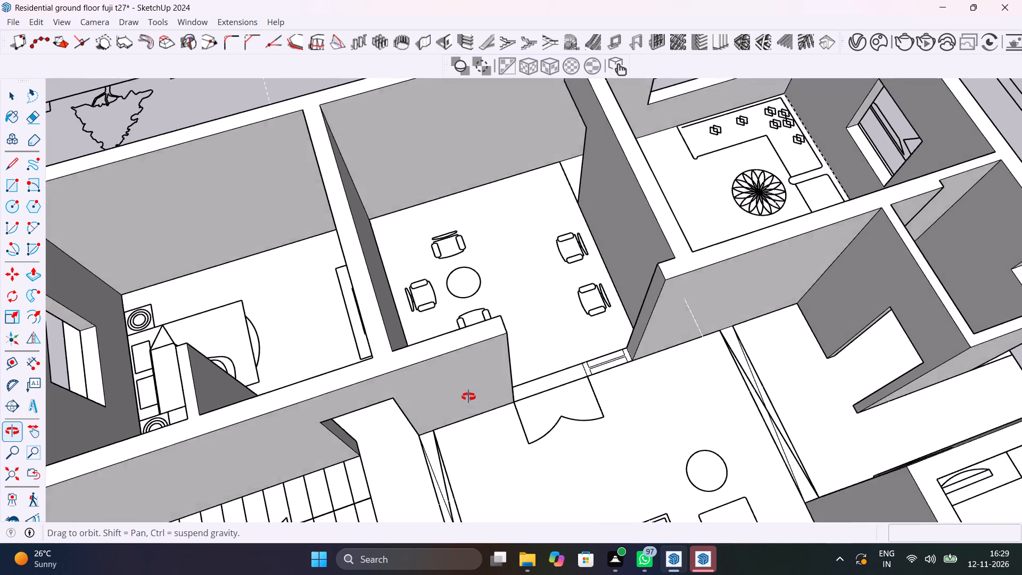
{"action": "middle_click_drag", "start_coordinate": [468, 397], "coordinate": [531, 404], "text": "shift"}
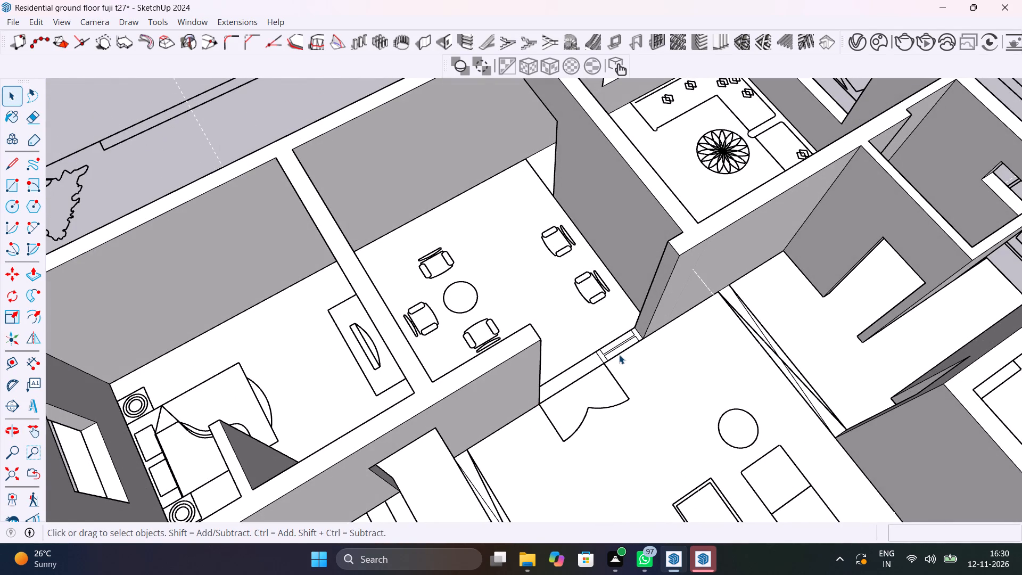
{"action": "scroll", "coordinate": [613, 362], "scroll_direction": "up", "scroll_amount": 10}
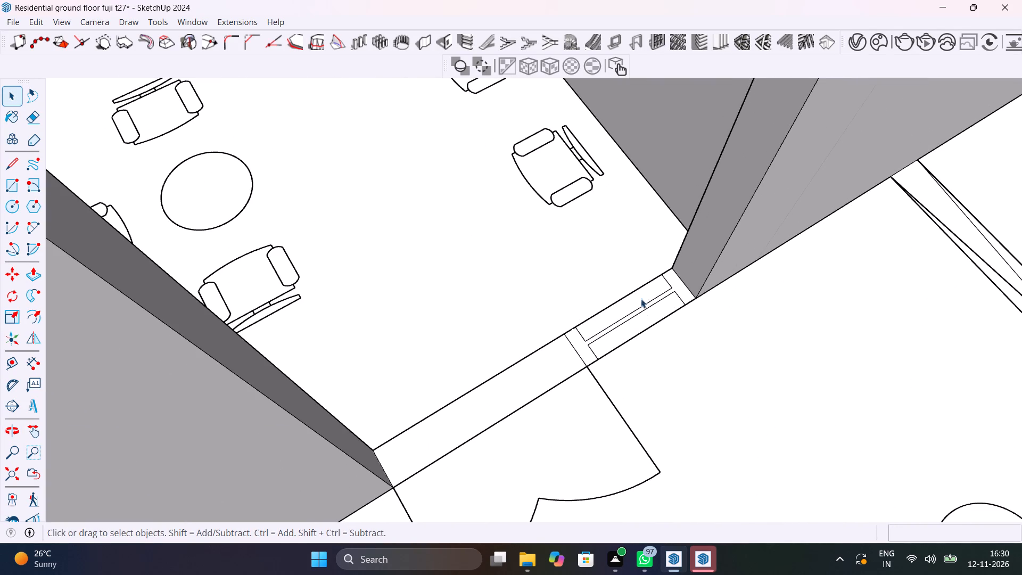
{"action": "left_click", "coordinate": [713, 272]}
{"action": "double_click", "coordinate": [713, 272]}
{"action": "scroll", "coordinate": [618, 336], "scroll_direction": "up", "scroll_amount": 5}
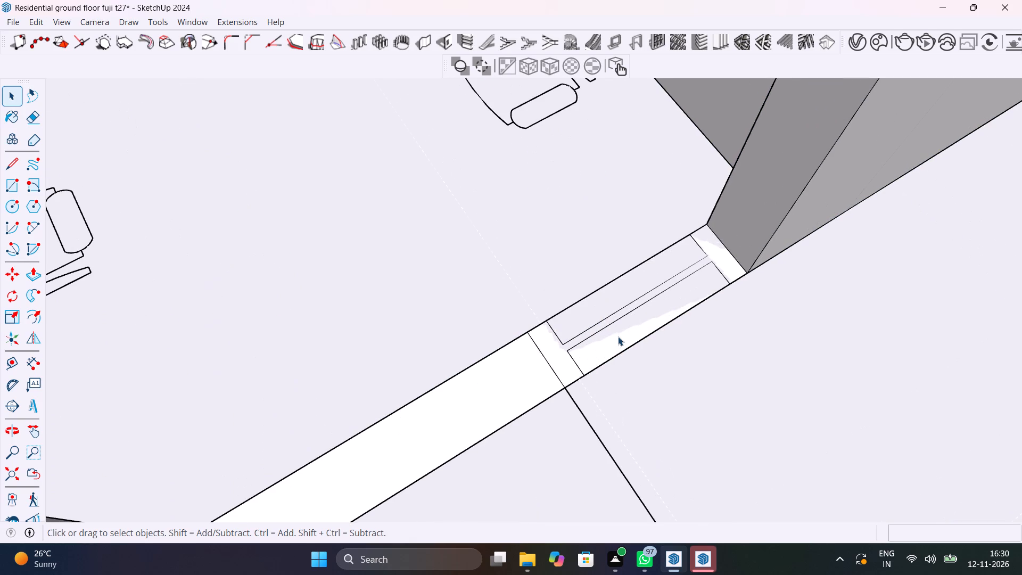
{"action": "middle_click_drag", "start_coordinate": [618, 338], "coordinate": [596, 371]}
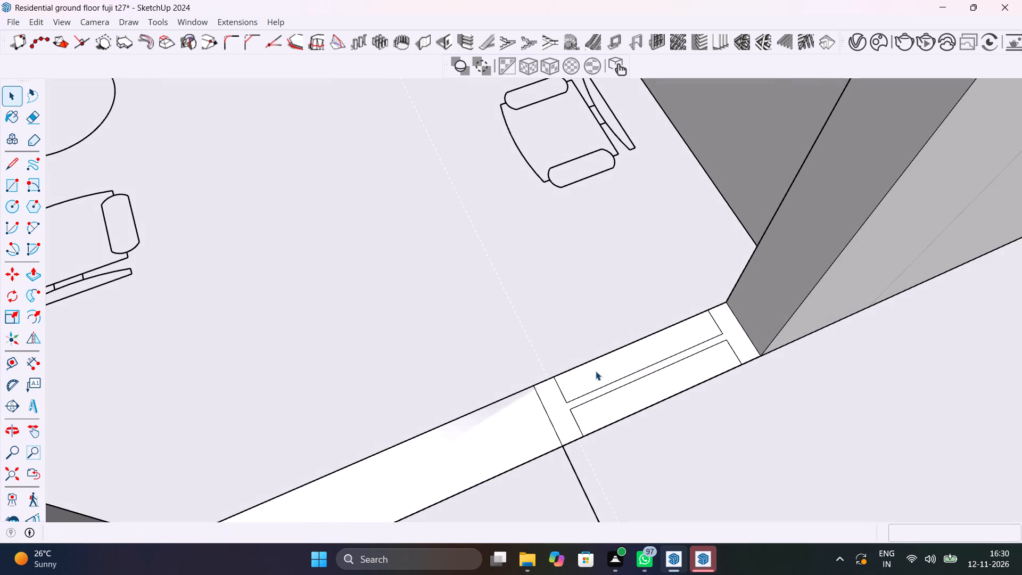
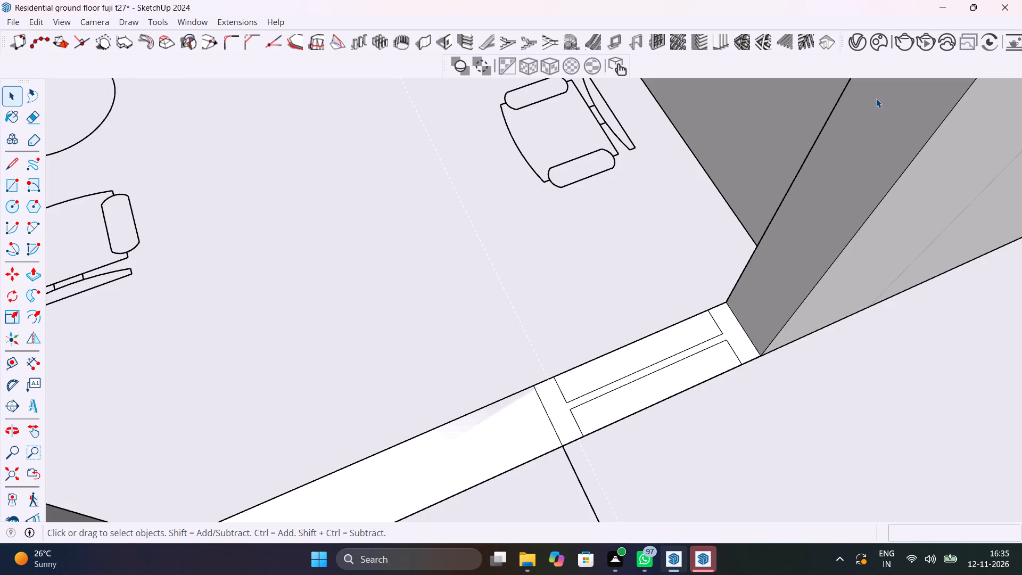
Extend the sitting room wall end 3" and a further 2' 3" over the window symbol, up to the double door opening.
{"action": "scroll", "coordinate": [736, 244], "scroll_direction": "down", "scroll_amount": 2}
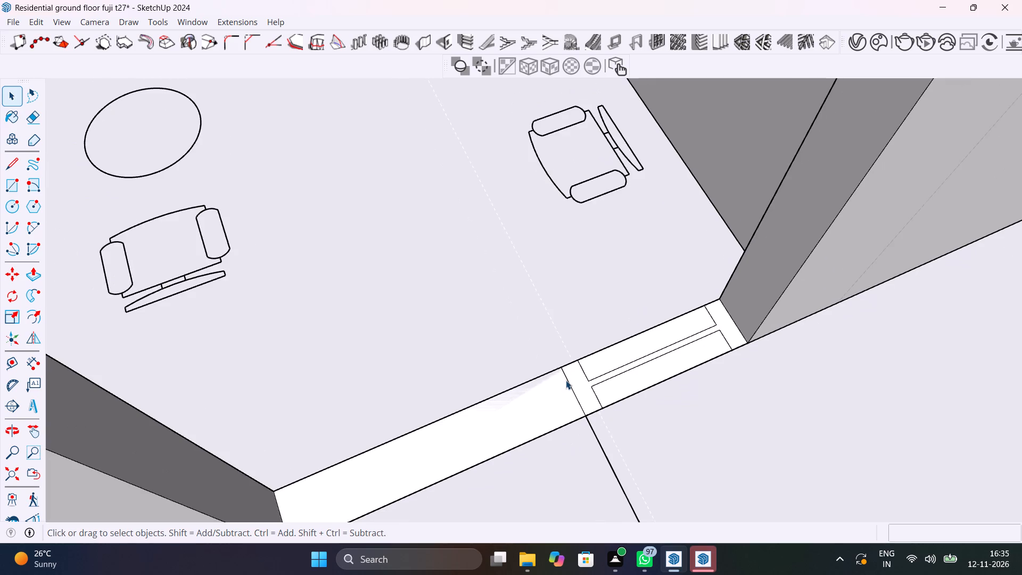
{"action": "scroll", "coordinate": [566, 380], "scroll_direction": "down", "scroll_amount": 5}
{"action": "middle_click_drag", "start_coordinate": [582, 391], "coordinate": [512, 356]}
{"action": "scroll", "coordinate": [609, 379], "scroll_direction": "up", "scroll_amount": 4}
{"action": "left_click", "coordinate": [718, 328]}
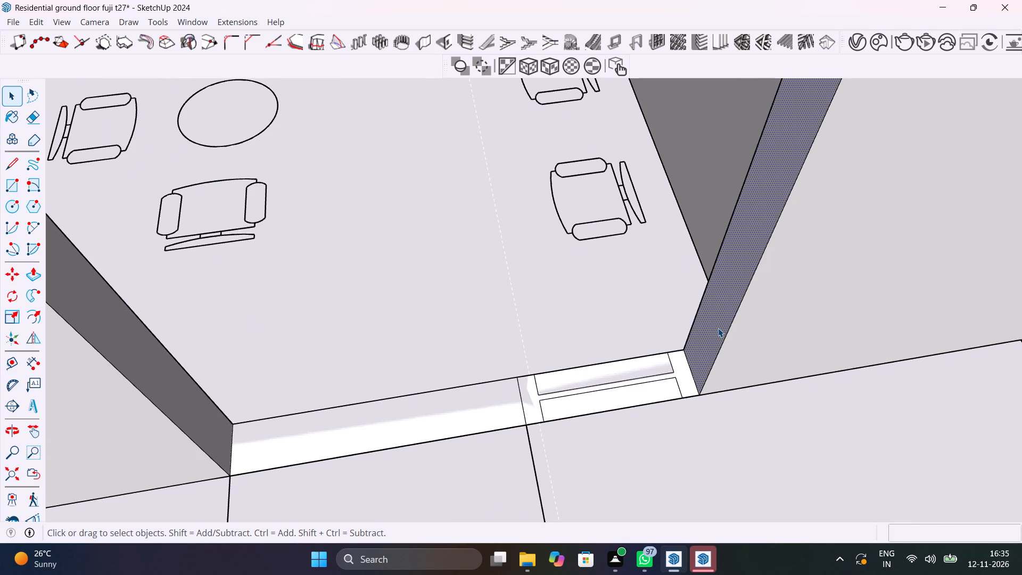
{"action": "key", "text": "p"}
{"action": "left_click", "coordinate": [718, 328]}
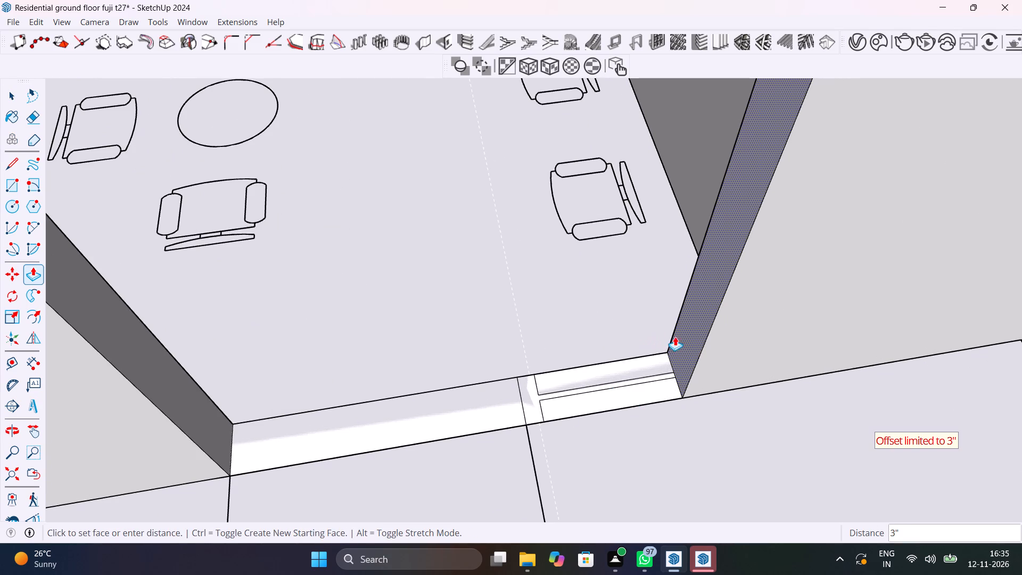
{"action": "left_click", "coordinate": [678, 338]}
{"action": "left_click", "coordinate": [682, 342]}
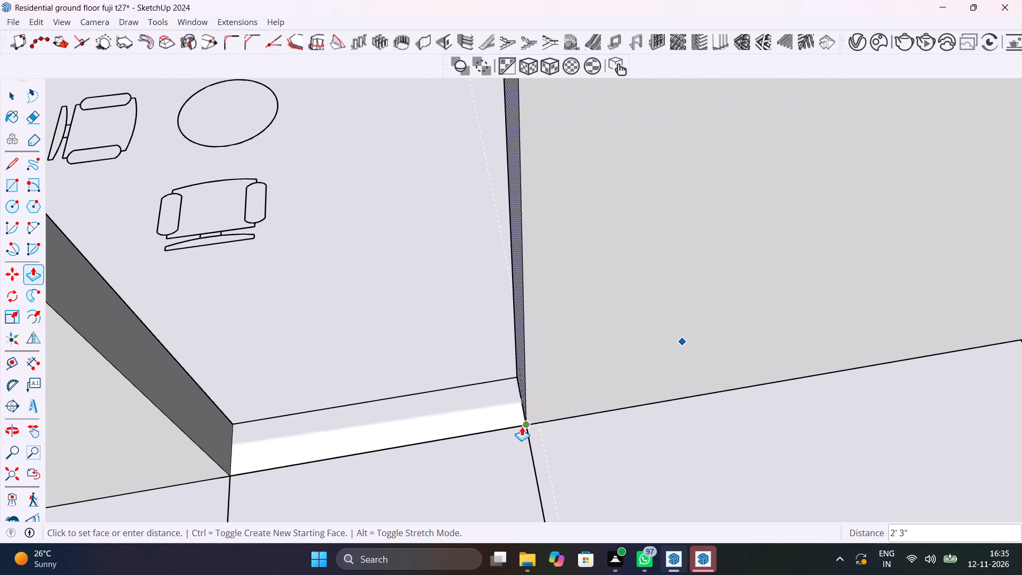
{"action": "left_click", "coordinate": [522, 426]}
{"action": "scroll", "coordinate": [612, 410], "scroll_direction": "down", "scroll_amount": 14}
{"action": "key", "text": "space"}
Examine the walls and openings around the sitting room, staircase, living area and dining area from several sides.
{"action": "middle_click_drag", "start_coordinate": [553, 398], "coordinate": [533, 352]}
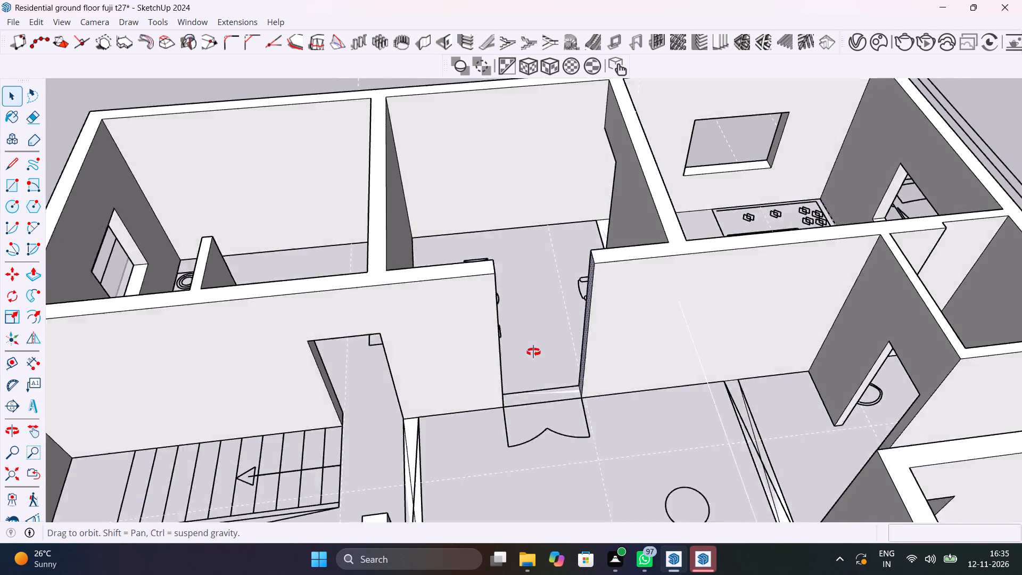
{"action": "middle_click_drag", "start_coordinate": [533, 352], "coordinate": [537, 423]}
{"action": "scroll", "coordinate": [521, 410], "scroll_direction": "down", "scroll_amount": 1}
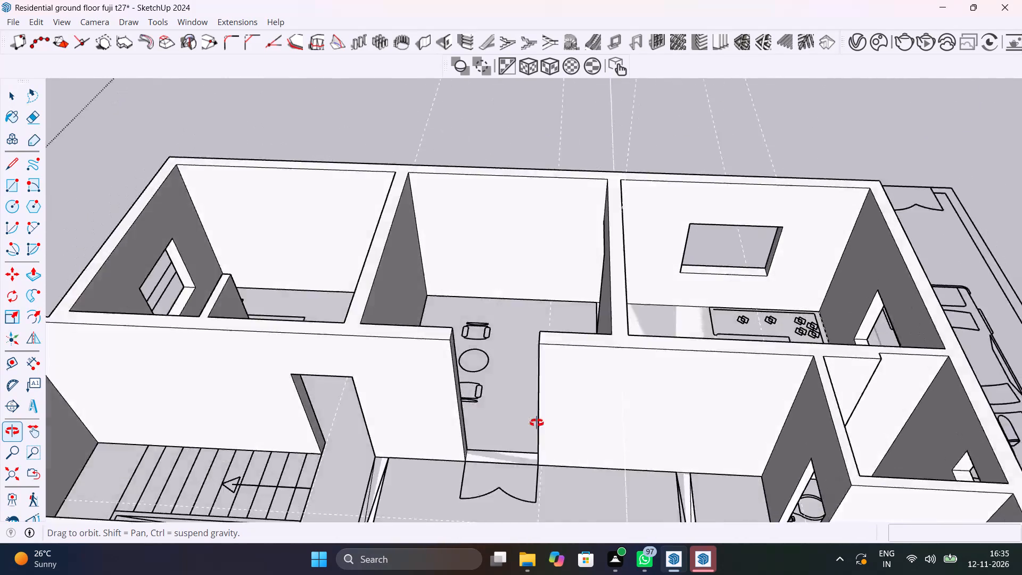
{"action": "middle_click_drag", "start_coordinate": [537, 423], "coordinate": [556, 363]}
{"action": "scroll", "coordinate": [556, 363], "scroll_direction": "down", "scroll_amount": 6}
{"action": "middle_click_drag", "start_coordinate": [596, 428], "coordinate": [701, 540]}
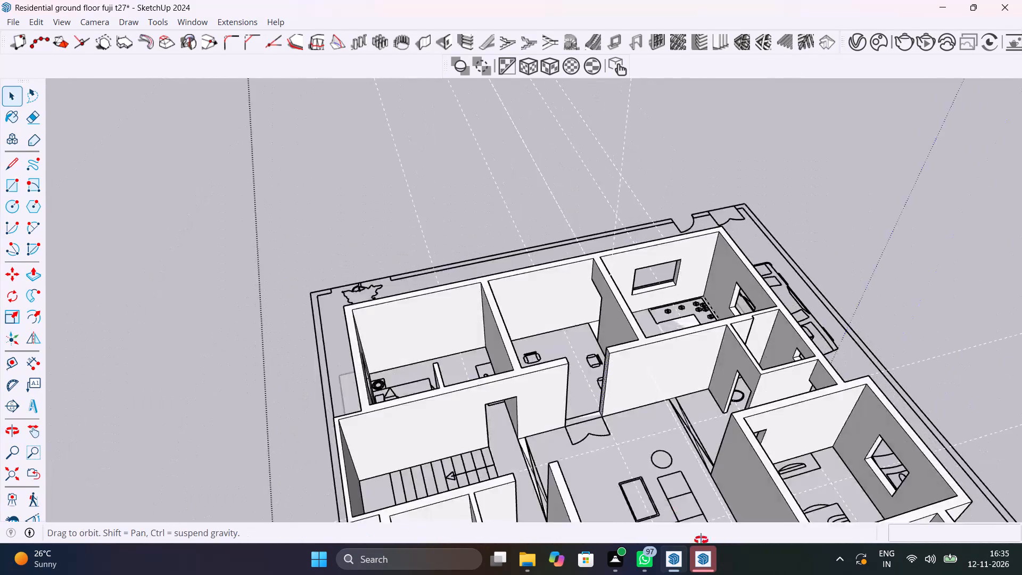
{"action": "middle_click_drag", "start_coordinate": [701, 540], "coordinate": [479, 433]}
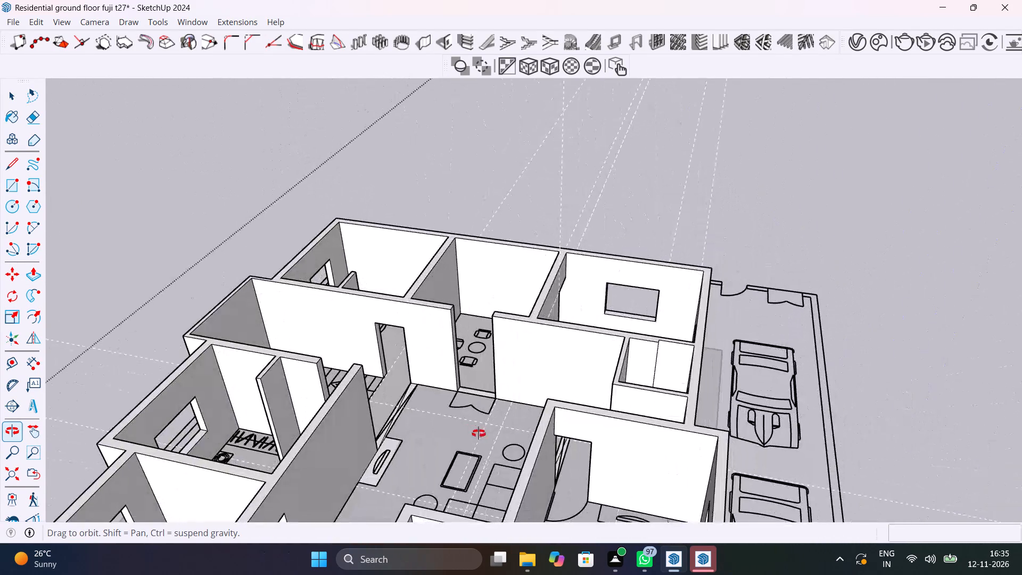
{"action": "middle_click_drag", "start_coordinate": [479, 433], "coordinate": [326, 416]}
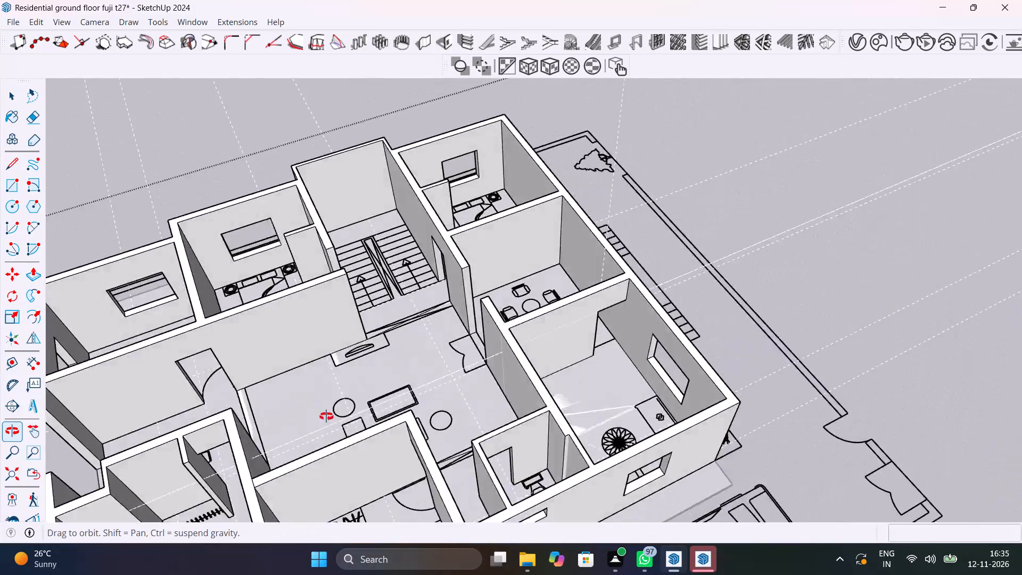
{"action": "middle_click_drag", "start_coordinate": [326, 416], "coordinate": [285, 416]}
{"action": "scroll", "coordinate": [331, 267], "scroll_direction": "up", "scroll_amount": 12}
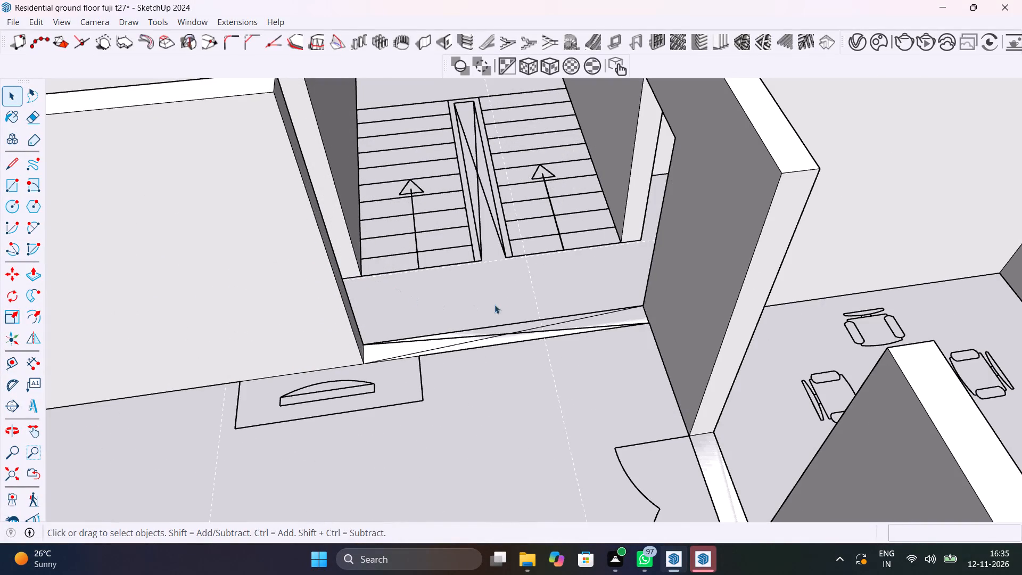
{"action": "middle_click_drag", "start_coordinate": [543, 333], "coordinate": [540, 417], "text": "shift"}
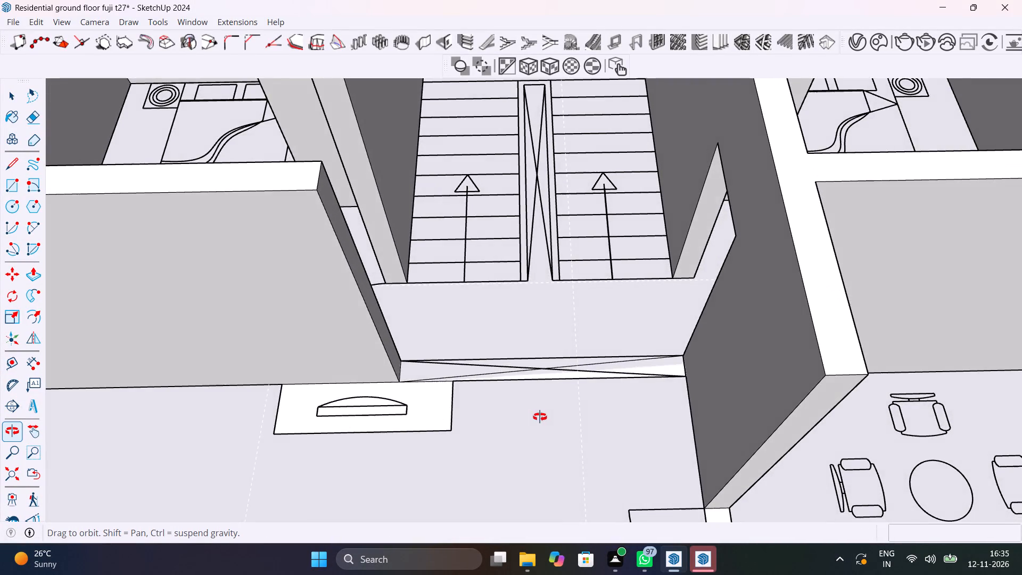
{"action": "middle_click_drag", "start_coordinate": [540, 417], "coordinate": [575, 386], "text": "shift"}
{"action": "scroll", "coordinate": [533, 301], "scroll_direction": "down", "scroll_amount": 10}
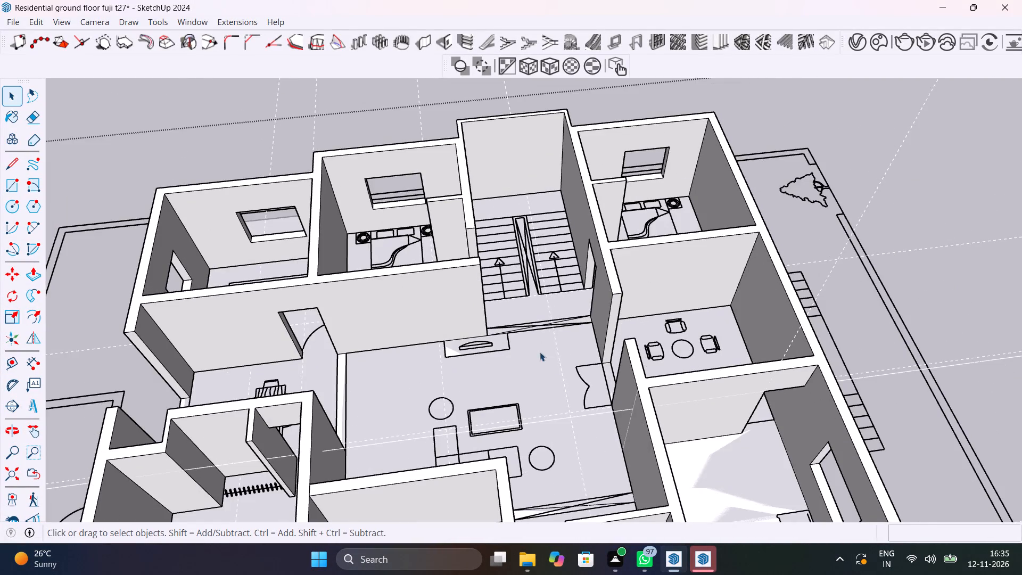
{"action": "middle_click_drag", "start_coordinate": [541, 391], "coordinate": [422, 400], "text": "shift"}
{"action": "scroll", "coordinate": [358, 240], "scroll_direction": "up", "scroll_amount": 6}
{"action": "scroll", "coordinate": [392, 243], "scroll_direction": "up", "scroll_amount": 1, "text": "shift"}
{"action": "middle_click_drag", "start_coordinate": [392, 243], "coordinate": [561, 358], "text": "shift"}
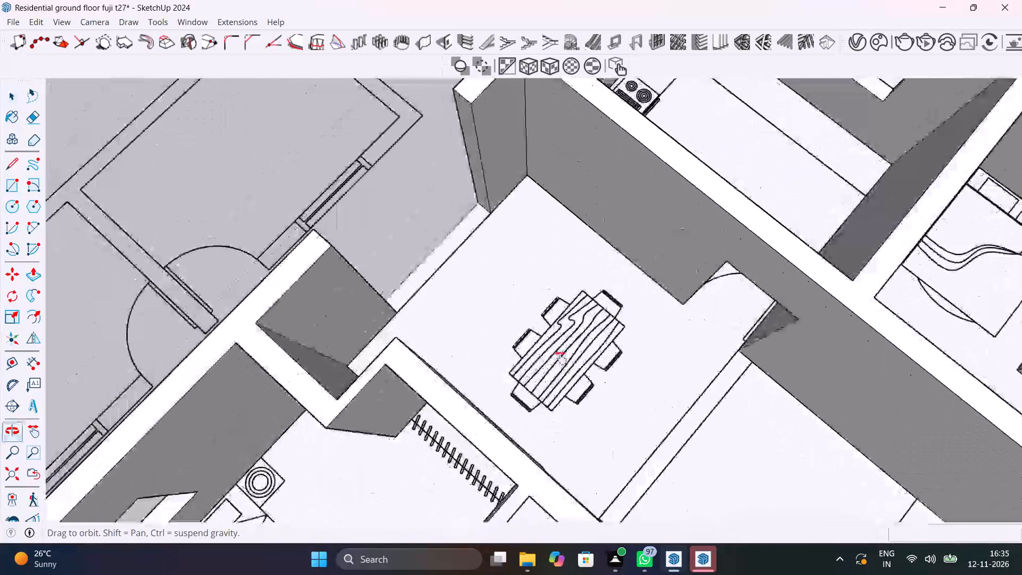
{"action": "middle_click_drag", "start_coordinate": [561, 358], "coordinate": [1021, 291], "text": "shift"}
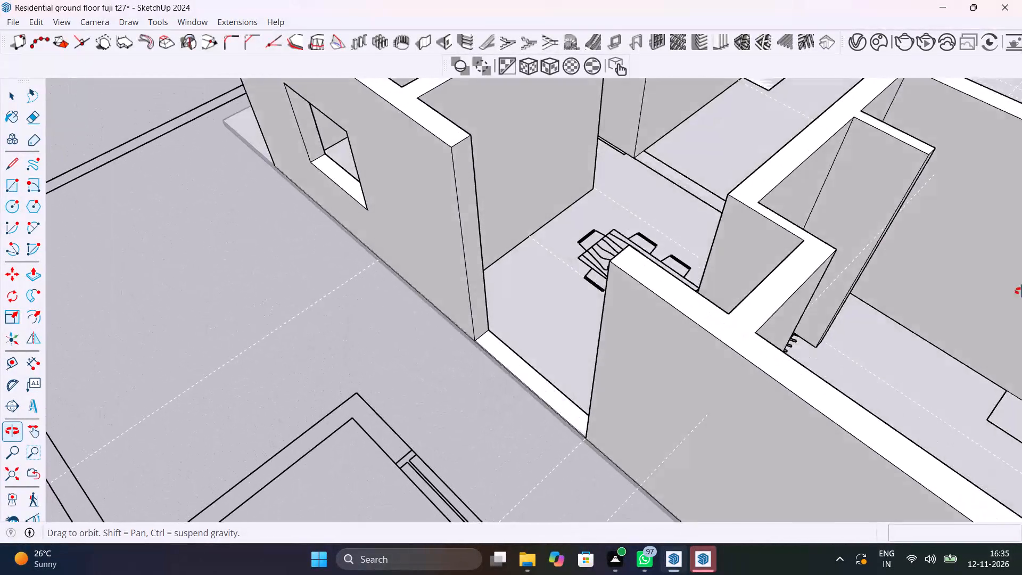
{"action": "middle_click_drag", "start_coordinate": [1021, 291], "coordinate": [1021, 340], "text": "shift"}
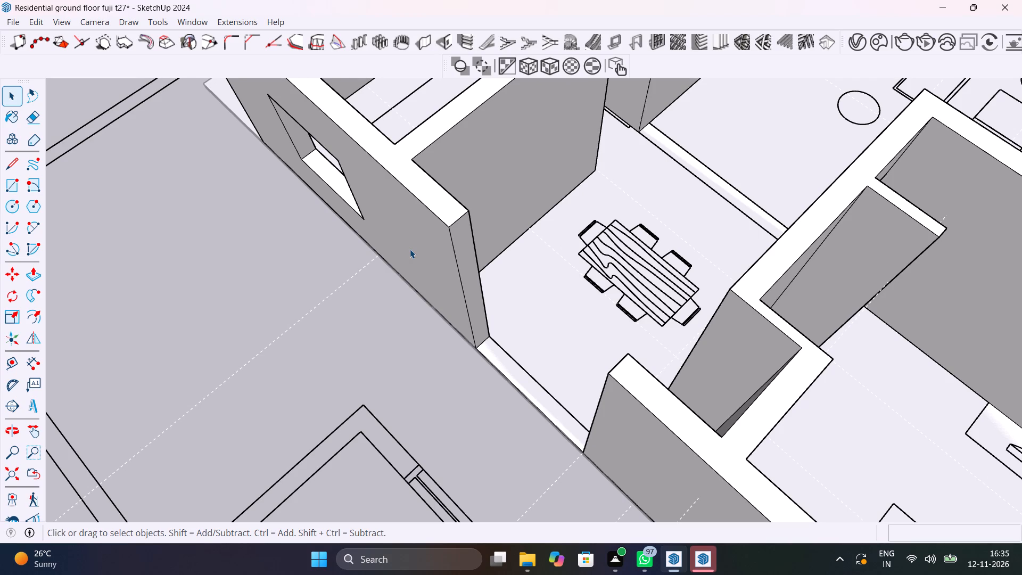
{"action": "scroll", "coordinate": [410, 248], "scroll_direction": "down", "scroll_amount": 5}
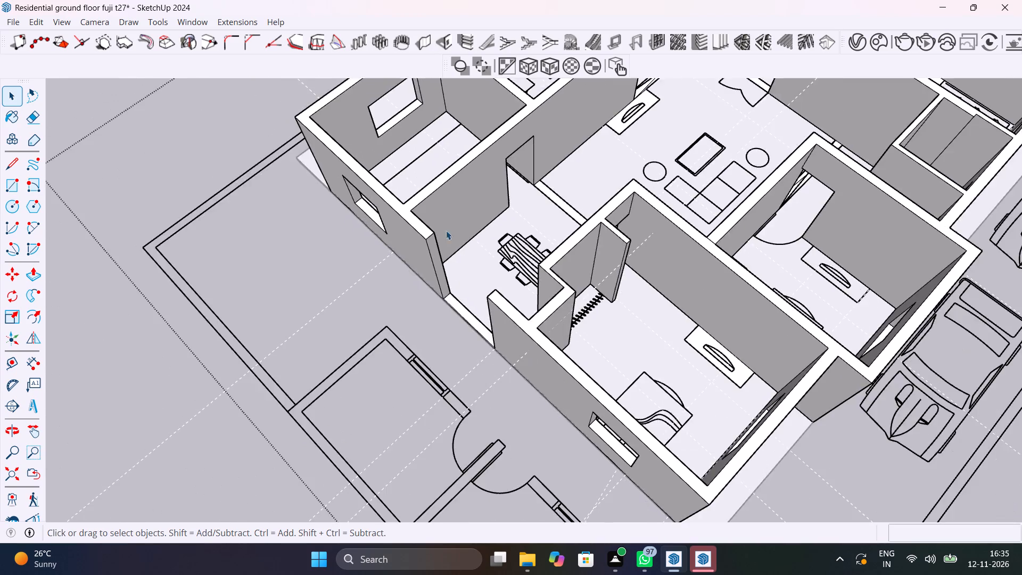
{"action": "scroll", "coordinate": [446, 231], "scroll_direction": "down", "scroll_amount": 13}
Raise the wall base strip in the outer wall gap beside the dining table by 3' to form a window sill.
{"action": "scroll", "coordinate": [567, 117], "scroll_direction": "up", "scroll_amount": 4}
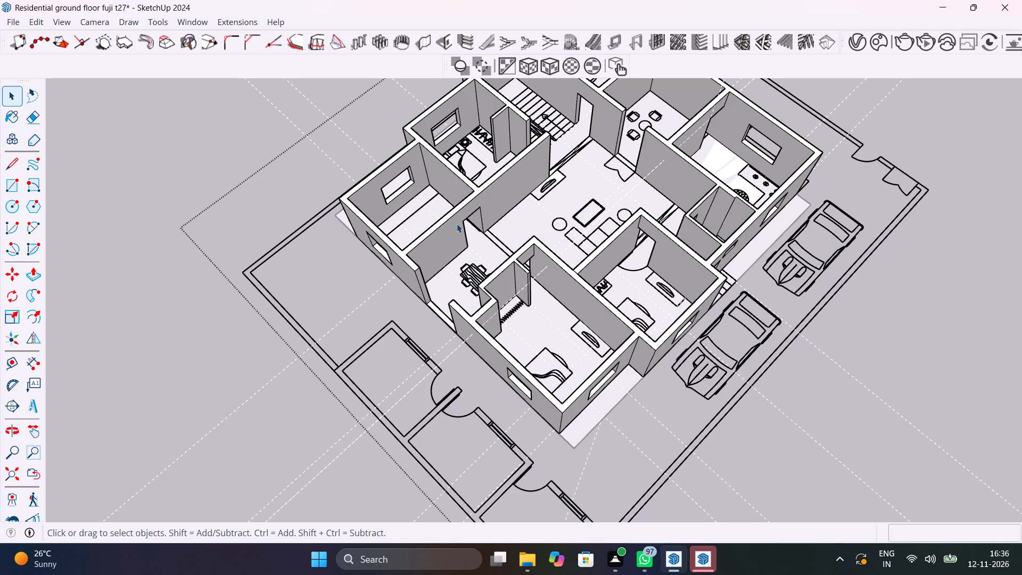
{"action": "scroll", "coordinate": [438, 322], "scroll_direction": "up", "scroll_amount": 10}
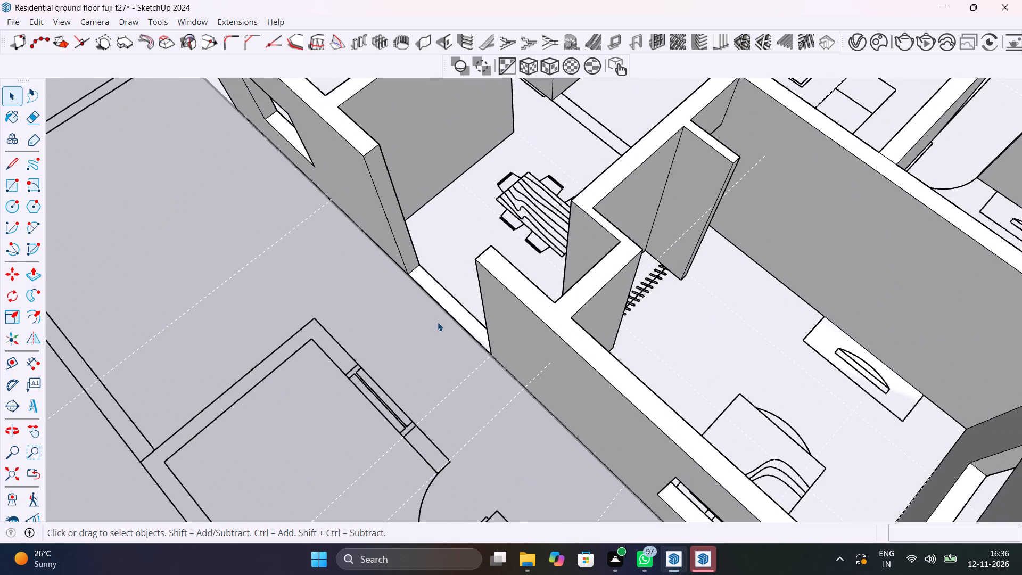
{"action": "middle_click_drag", "start_coordinate": [438, 322], "coordinate": [600, 379]}
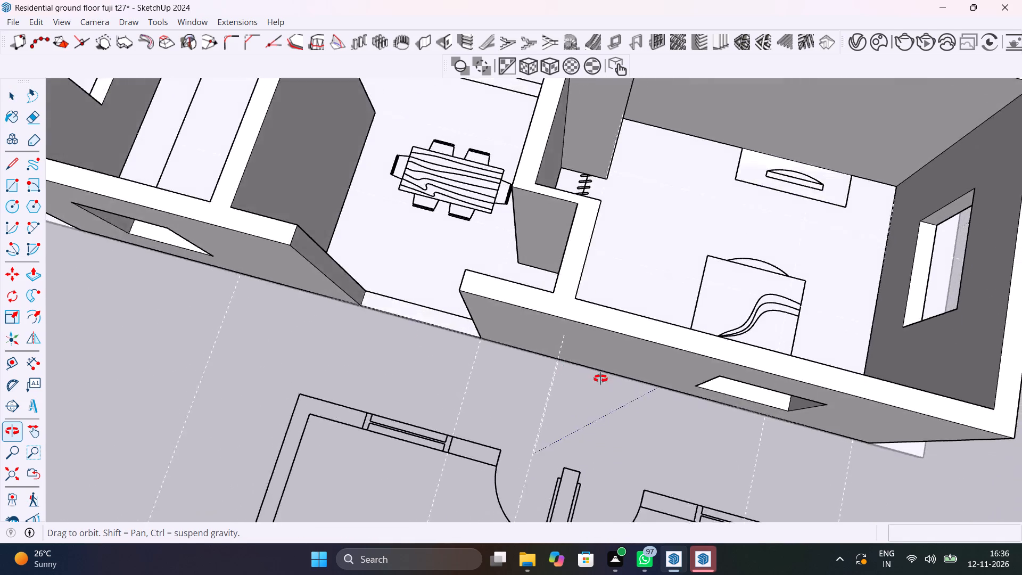
{"action": "middle_click_drag", "start_coordinate": [600, 379], "coordinate": [846, 314]}
{"action": "scroll", "coordinate": [449, 437], "scroll_direction": "up", "scroll_amount": 6}
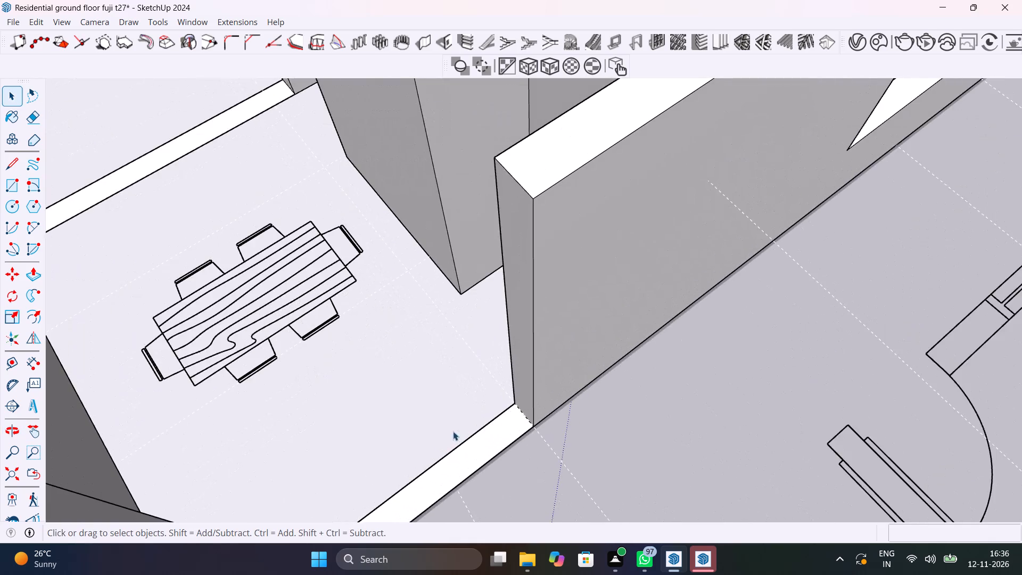
{"action": "scroll", "coordinate": [461, 420], "scroll_direction": "down", "scroll_amount": 6}
{"action": "middle_click_drag", "start_coordinate": [461, 420], "coordinate": [475, 360], "text": "shift"}
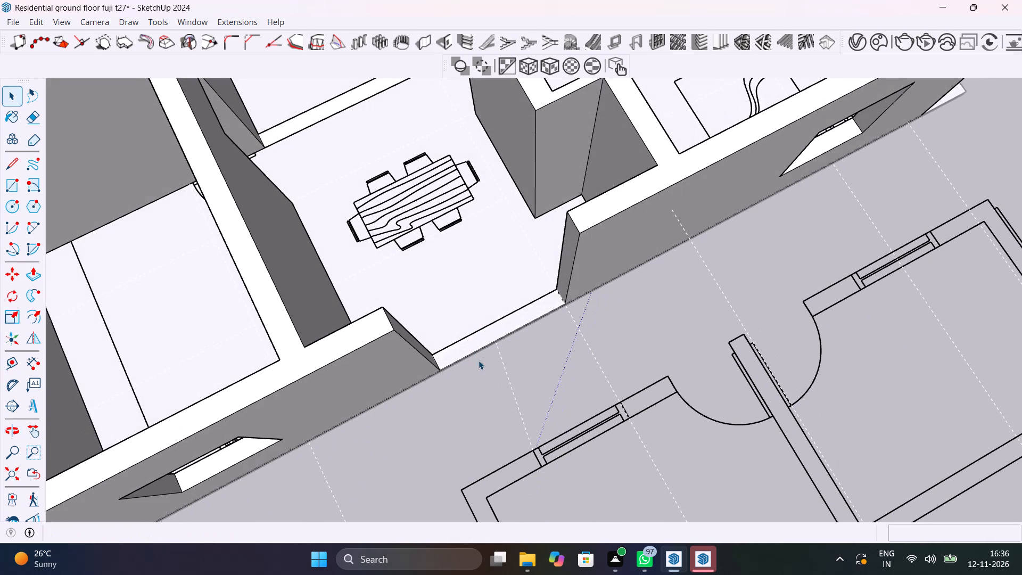
{"action": "scroll", "coordinate": [485, 337], "scroll_direction": "up", "scroll_amount": 6}
{"action": "left_click", "coordinate": [493, 325]}
{"action": "key", "text": "p"}
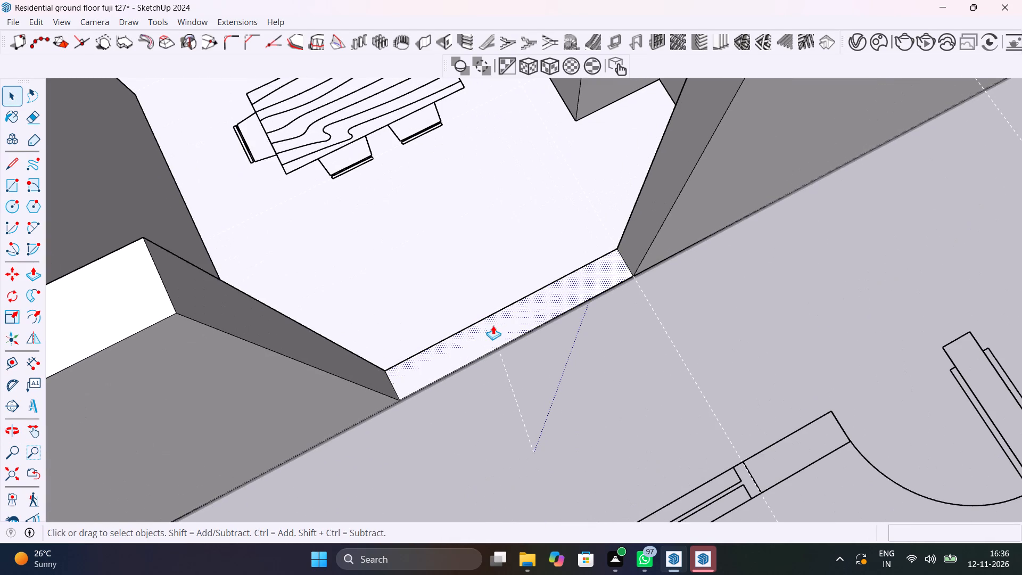
{"action": "left_click", "coordinate": [493, 325]}
{"action": "type", "text": "3'"}
{"action": "key", "text": "Return"}
Copy the sill's short end edge 4' up the jamb face of the dining area window opening.
{"action": "scroll", "coordinate": [460, 311], "scroll_direction": "down", "scroll_amount": 1}
{"action": "middle_click_drag", "start_coordinate": [458, 310], "coordinate": [333, 258]}
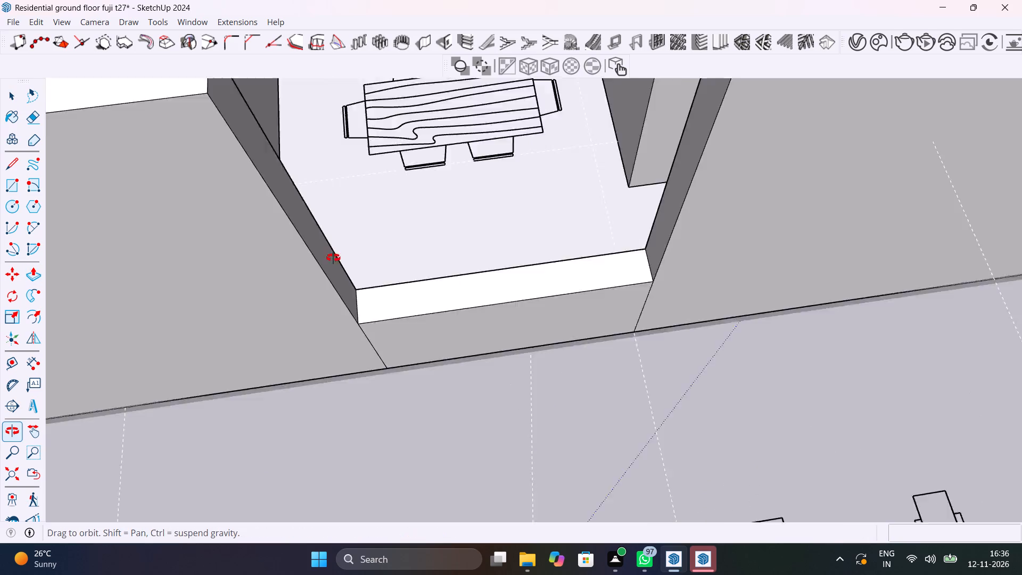
{"action": "middle_click_drag", "start_coordinate": [333, 258], "coordinate": [266, 256]}
{"action": "left_click", "coordinate": [366, 259]}
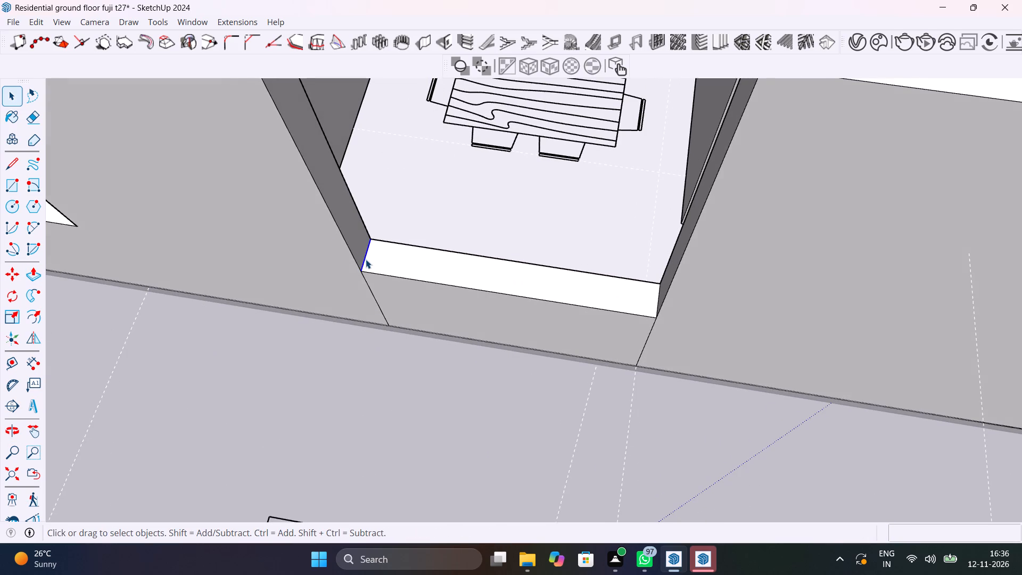
{"action": "key", "text": "m"}
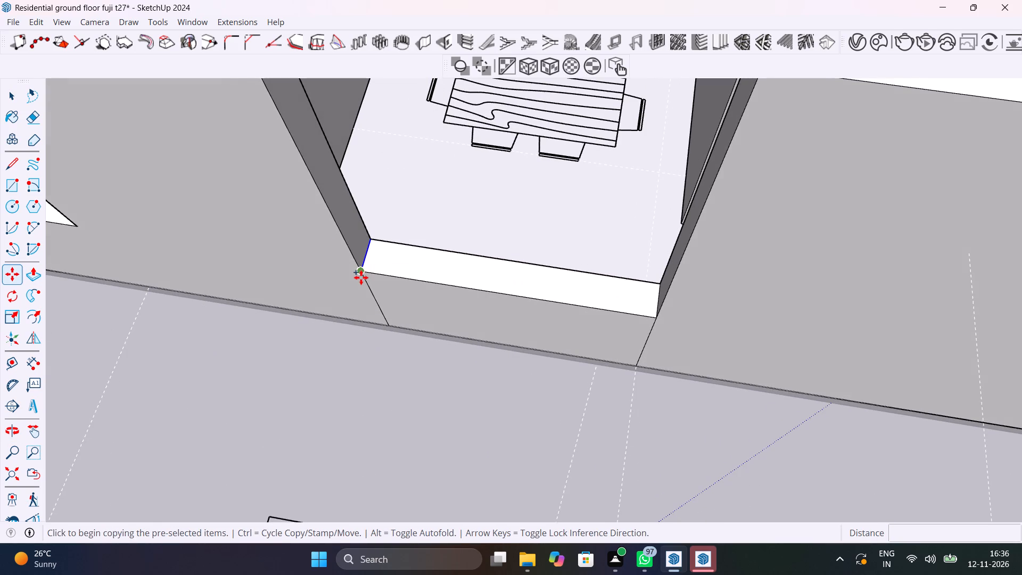
{"action": "left_click", "coordinate": [361, 277]}
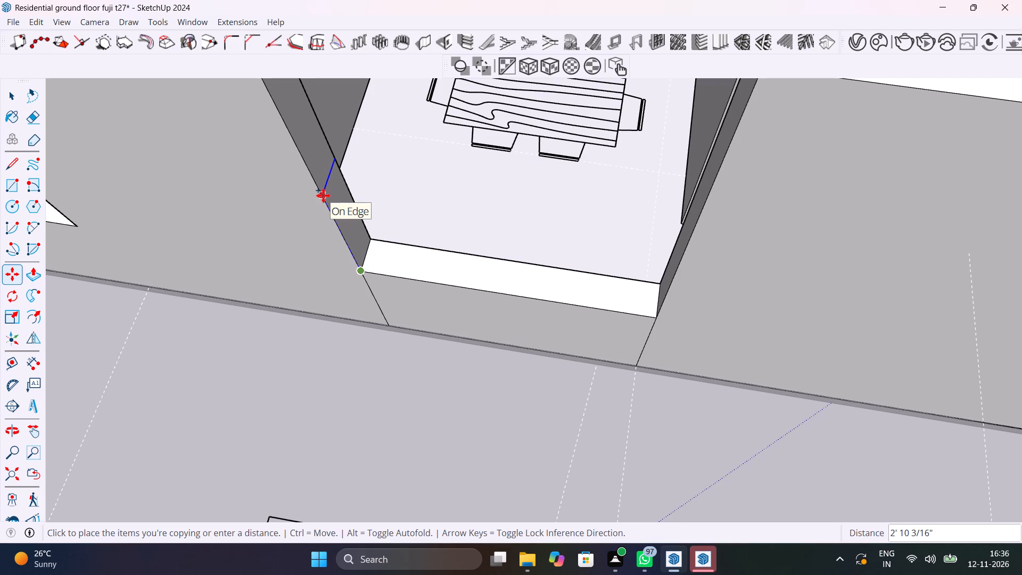
{"action": "type", "text": "4'"}
{"action": "key", "text": "Return"}
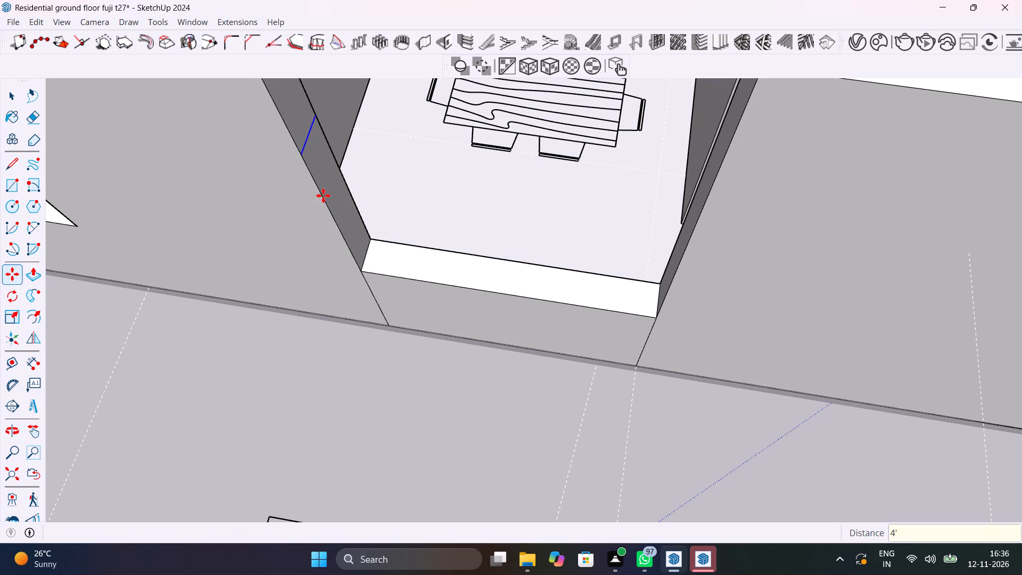
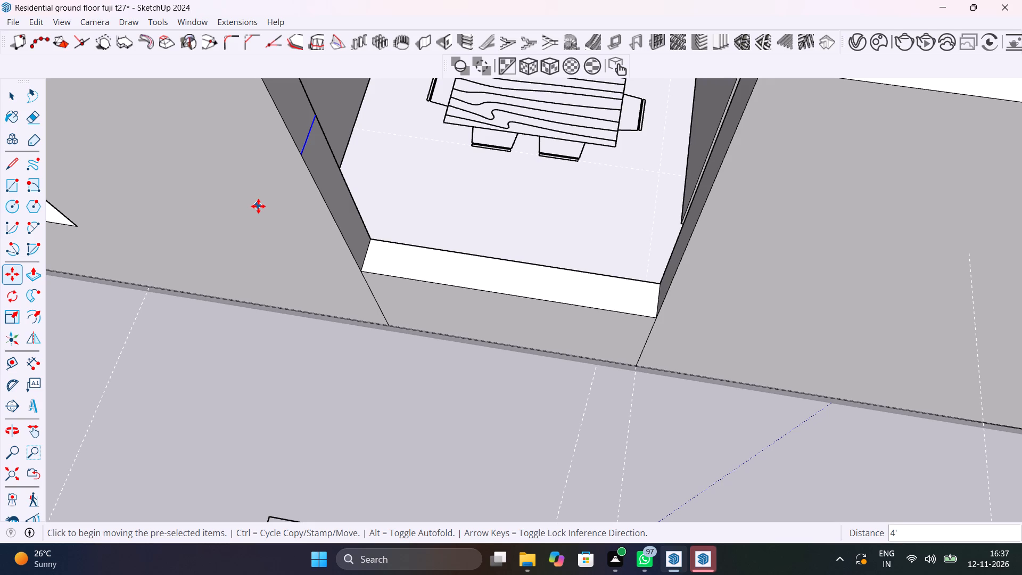
Extend the jamb face above the copied edge 6' across the dining area window opening to close the wall above it.
{"action": "key", "text": "space"}
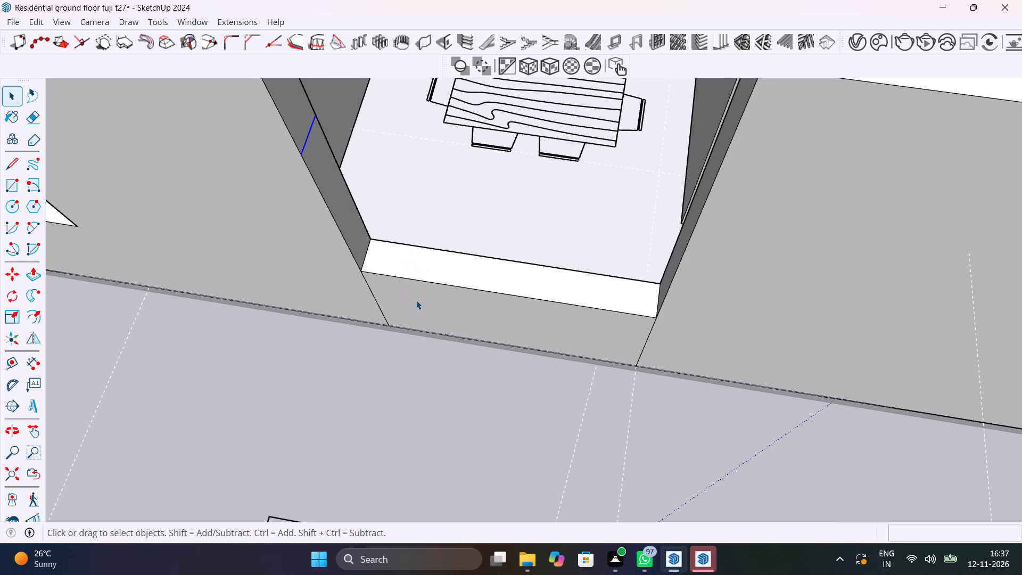
{"action": "scroll", "coordinate": [406, 242], "scroll_direction": "down", "scroll_amount": 5}
{"action": "middle_click_drag", "start_coordinate": [405, 243], "coordinate": [378, 285], "text": "shift"}
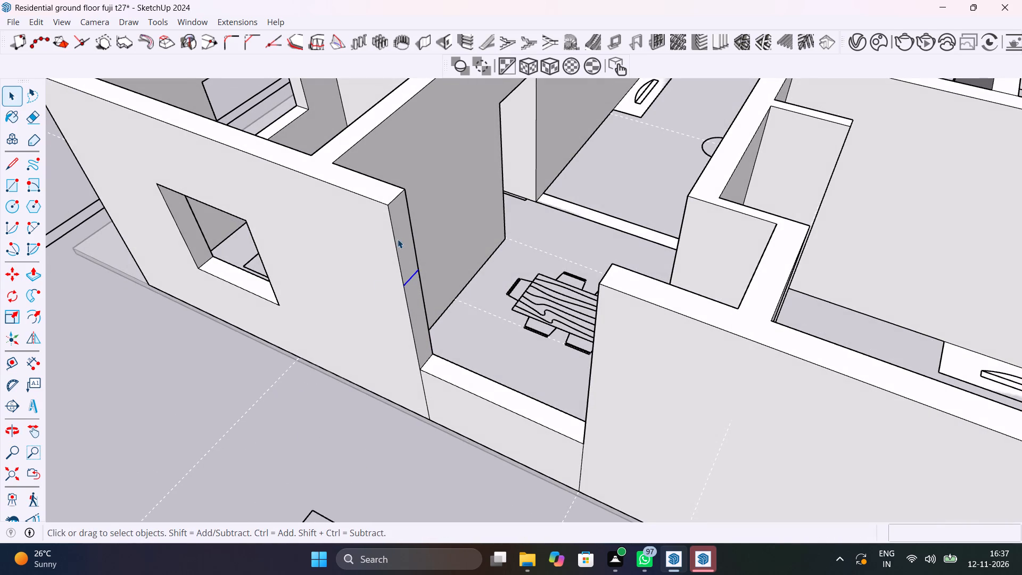
{"action": "left_click", "coordinate": [399, 238]}
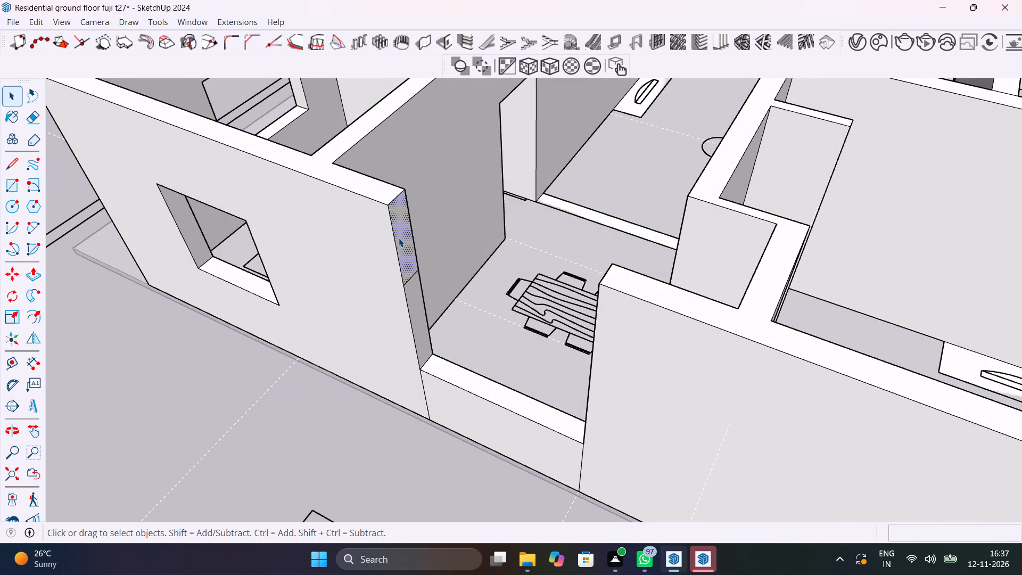
{"action": "key", "text": "p"}
{"action": "left_click", "coordinate": [400, 235]}
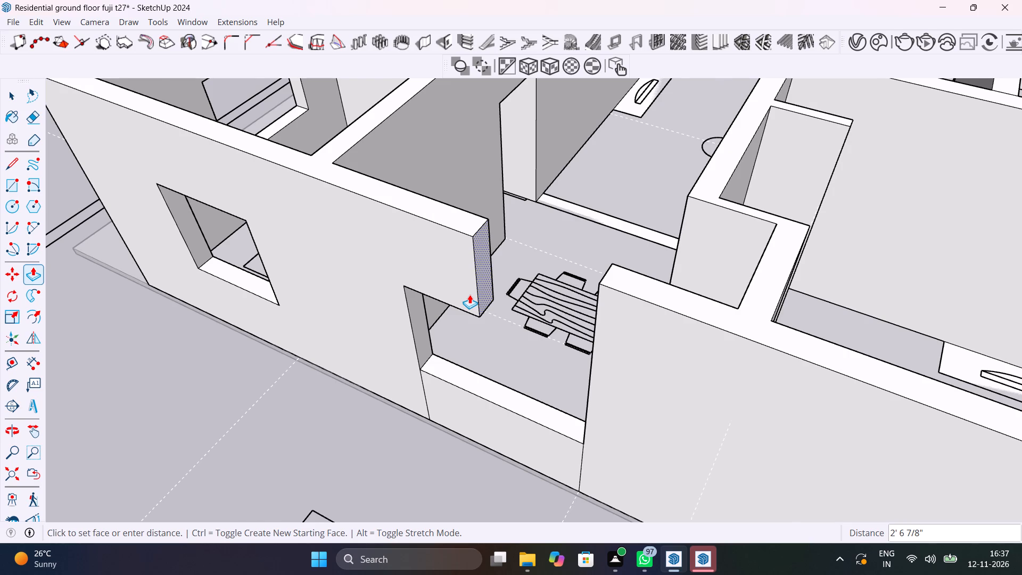
{"action": "scroll", "coordinate": [469, 294], "scroll_direction": "down", "scroll_amount": 7}
{"action": "left_click", "coordinate": [530, 363]}
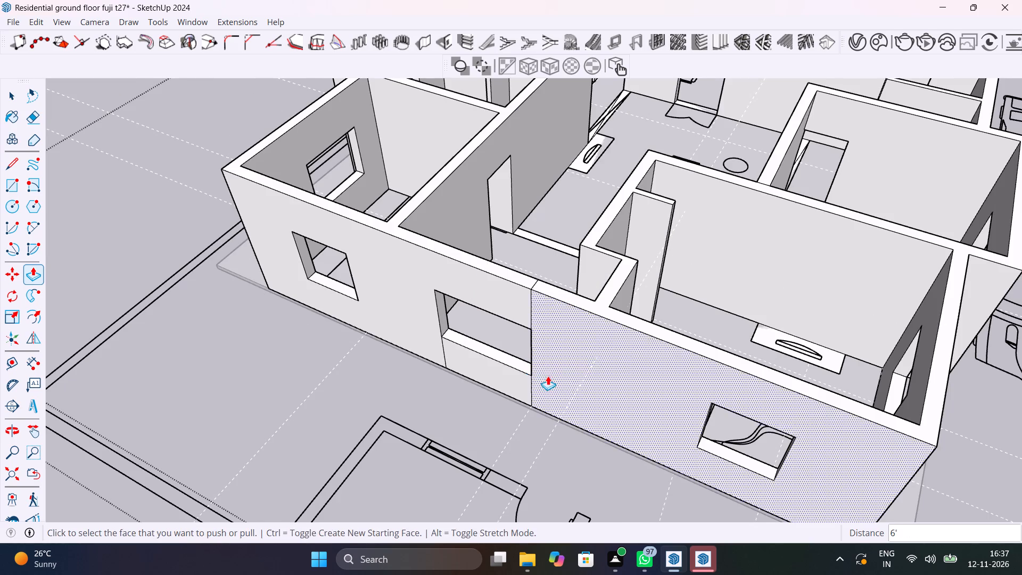
Erase the vertical seam lines above and below the dining area window on the outer wall face.
{"action": "middle_click_drag", "start_coordinate": [548, 376], "coordinate": [674, 335]}
{"action": "scroll", "coordinate": [670, 293], "scroll_direction": "up", "scroll_amount": 5}
{"action": "key", "text": "space"}
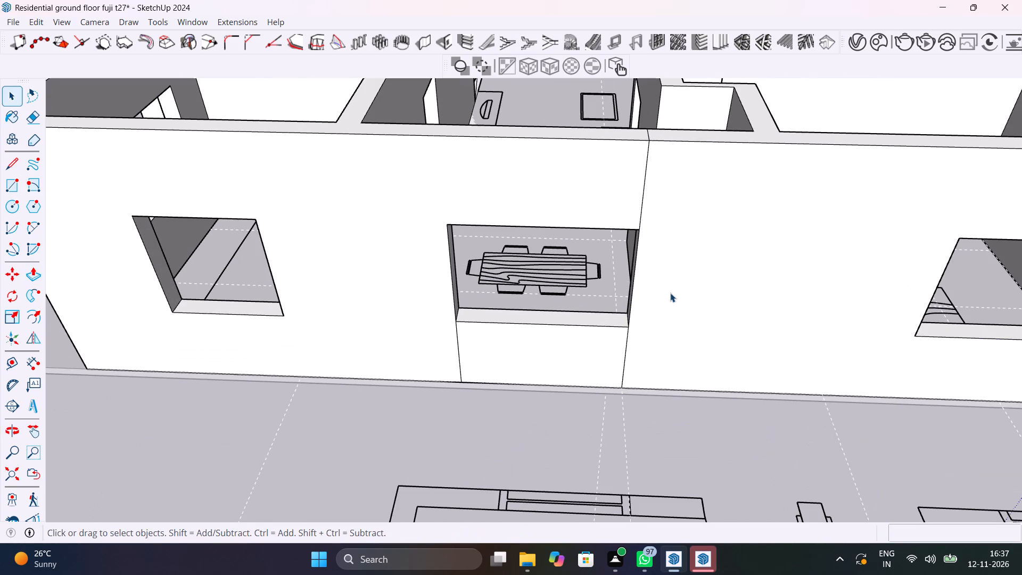
{"action": "key", "text": "e"}
{"action": "left_click_drag", "start_coordinate": [660, 204], "coordinate": [634, 180]}
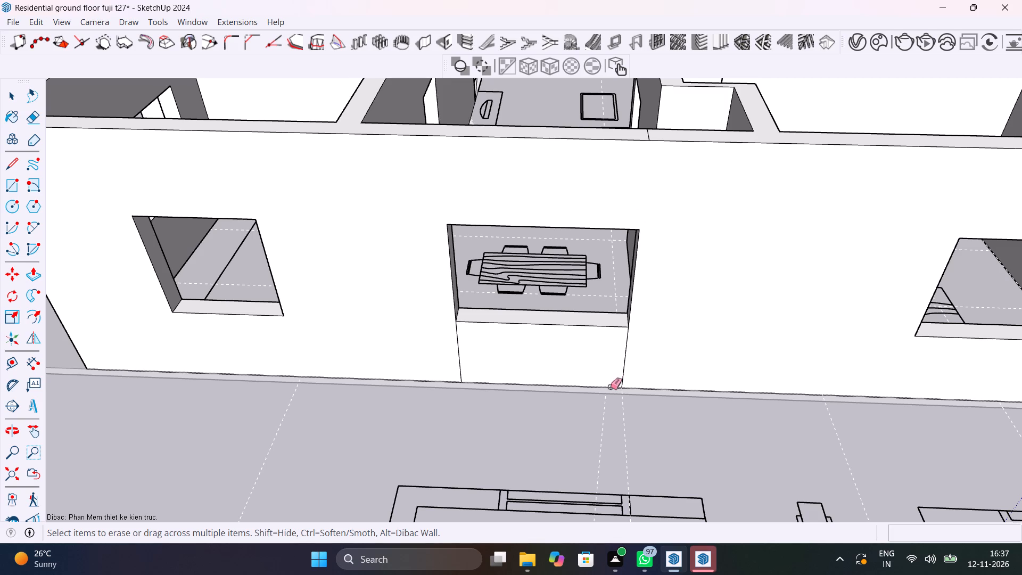
{"action": "left_click_drag", "start_coordinate": [618, 369], "coordinate": [646, 351]}
{"action": "left_click_drag", "start_coordinate": [489, 352], "coordinate": [456, 347]}
{"action": "left_click_drag", "start_coordinate": [456, 347], "coordinate": [447, 344]}
Erase the seams across the wall top and on the inner wall face around the dining area window.
{"action": "middle_click_drag", "start_coordinate": [576, 351], "coordinate": [51, 406]}
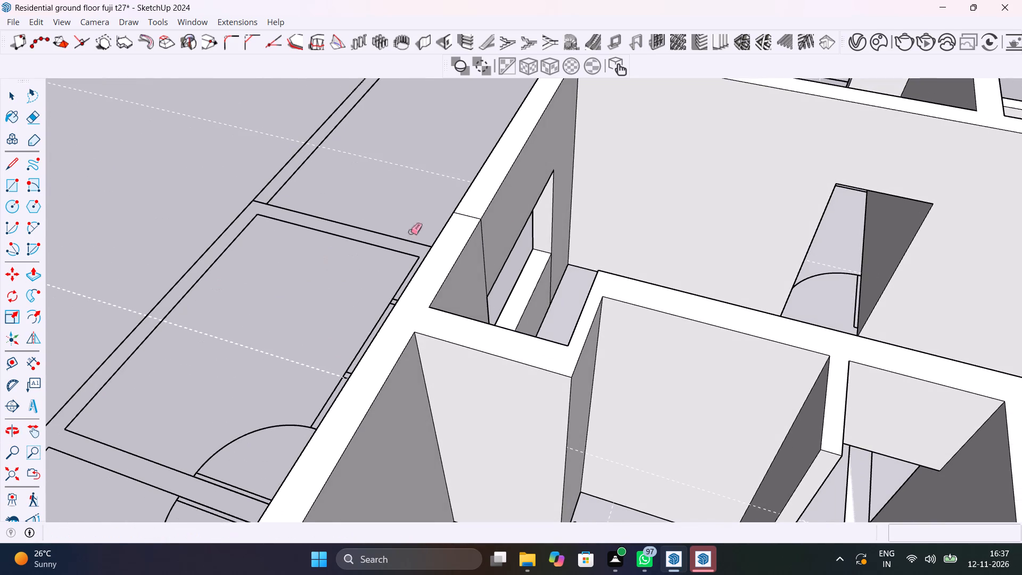
{"action": "scroll", "coordinate": [514, 218], "scroll_direction": "up", "scroll_amount": 4}
{"action": "left_click_drag", "start_coordinate": [449, 203], "coordinate": [443, 226]}
{"action": "left_click_drag", "start_coordinate": [467, 272], "coordinate": [473, 264]}
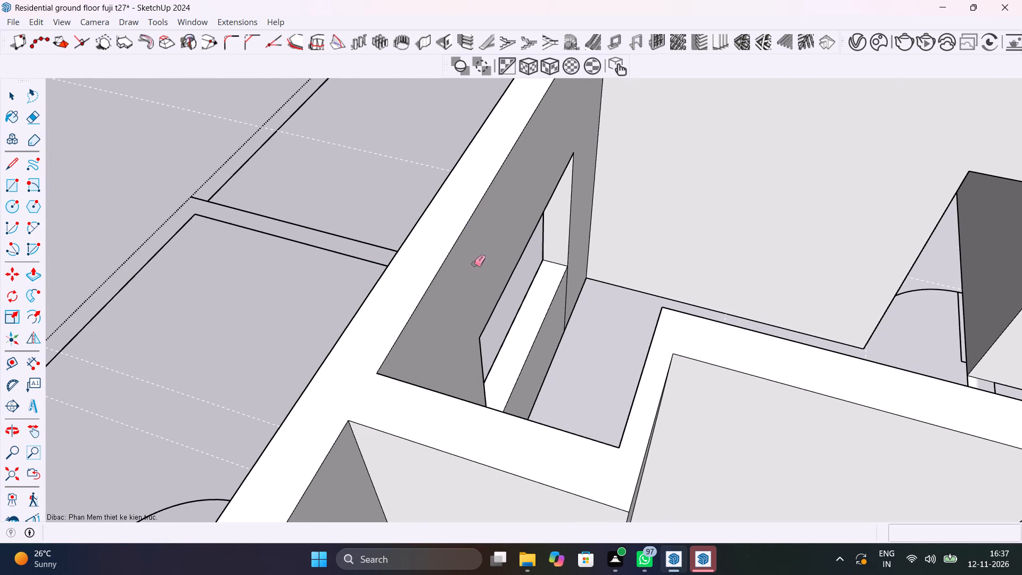
{"action": "middle_click_drag", "start_coordinate": [472, 272], "coordinate": [252, 368]}
{"action": "scroll", "coordinate": [252, 368], "scroll_direction": "up", "scroll_amount": 1}
{"action": "scroll", "coordinate": [533, 365], "scroll_direction": "up", "scroll_amount": 4}
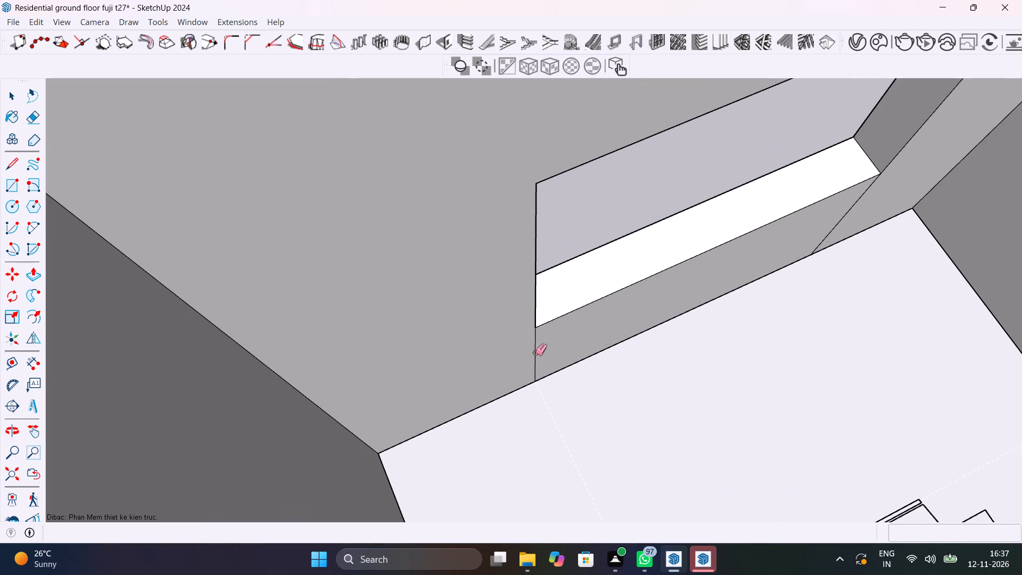
{"action": "left_click", "coordinate": [535, 350]}
{"action": "left_click_drag", "start_coordinate": [853, 228], "coordinate": [829, 232]}
Check the dining area wall's inner and outer faces by selecting them, and save the model.
{"action": "key", "text": "space"}
{"action": "left_click", "coordinate": [474, 250]}
{"action": "scroll", "coordinate": [485, 279], "scroll_direction": "down", "scroll_amount": 11}
{"action": "middle_click_drag", "start_coordinate": [477, 293], "coordinate": [707, 319]}
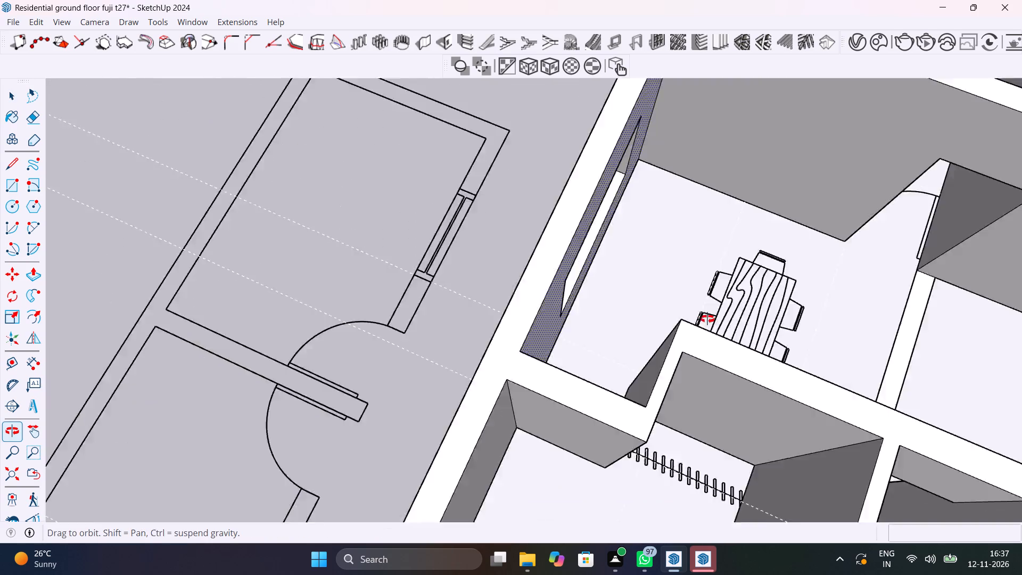
{"action": "middle_click_drag", "start_coordinate": [707, 319], "coordinate": [1021, 197]}
{"action": "left_click", "coordinate": [695, 204]}
{"action": "left_click", "coordinate": [699, 209]}
{"action": "scroll", "coordinate": [737, 224], "scroll_direction": "down", "scroll_amount": 2}
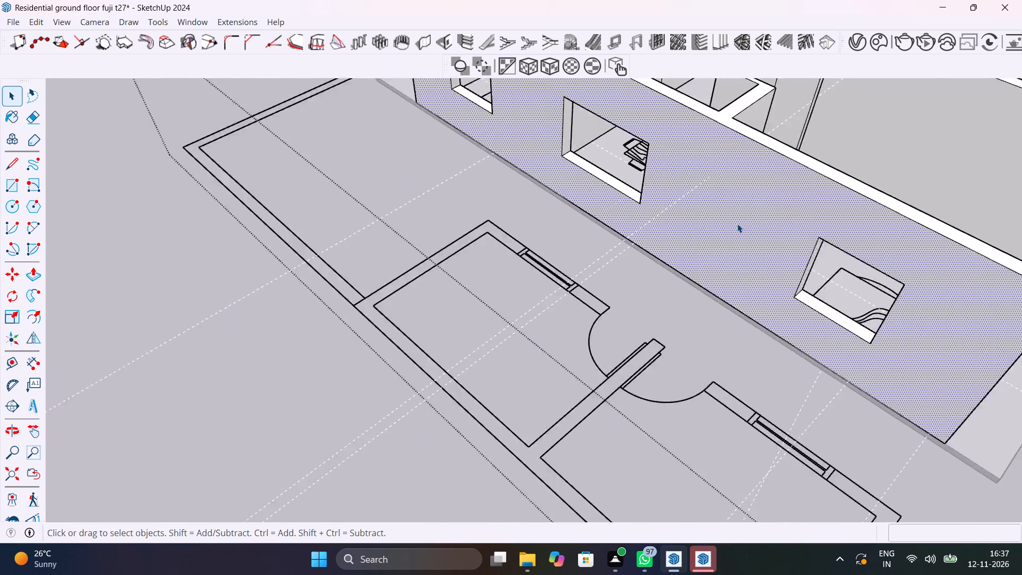
{"action": "scroll", "coordinate": [737, 224], "scroll_direction": "down", "scroll_amount": 12}
{"action": "middle_click_drag", "start_coordinate": [737, 224], "coordinate": [700, 304], "text": "shift"}
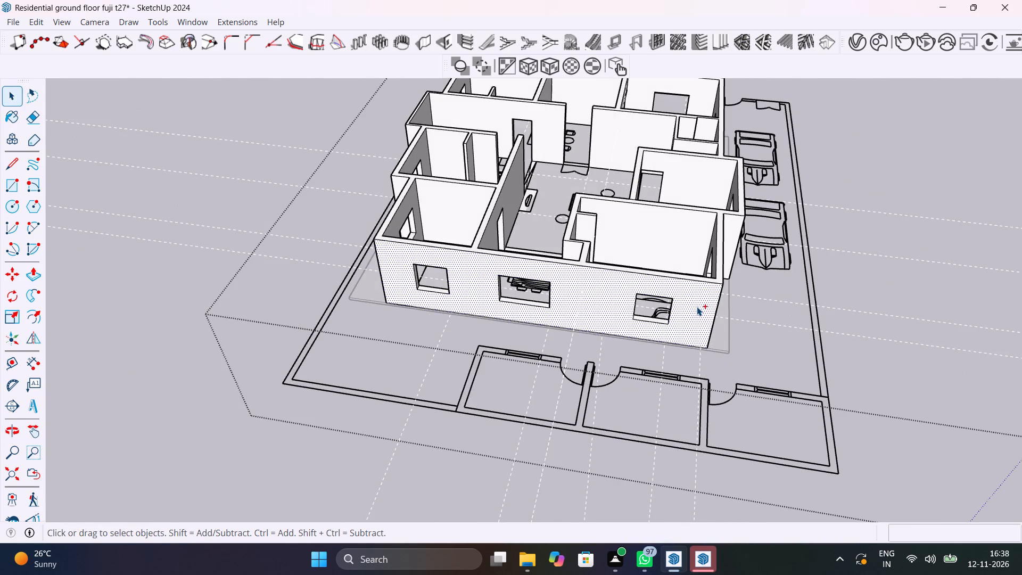
{"action": "key", "text": "ctrl+s"}
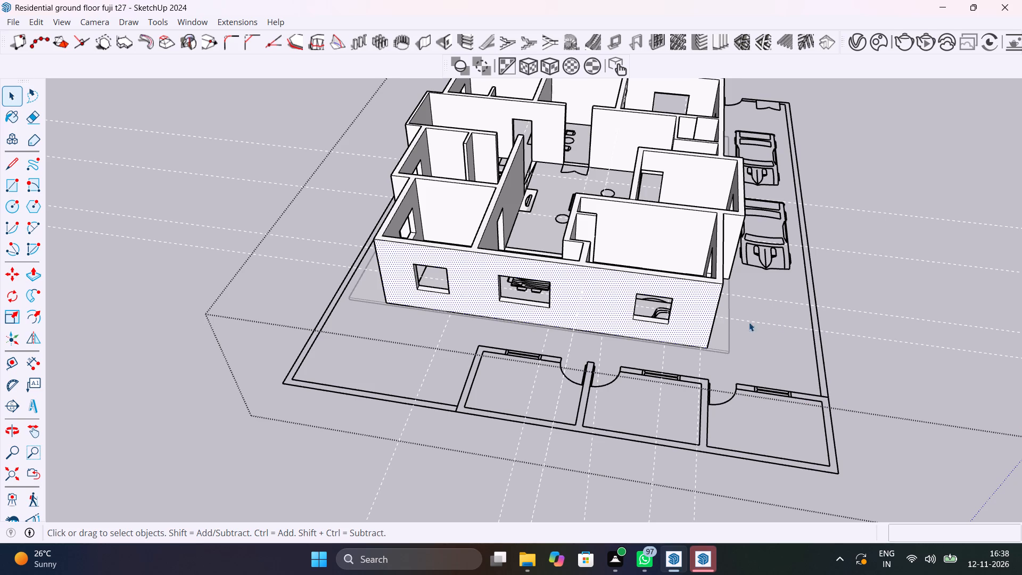
Examine the rooms, partition walls, staircase, toilet and door and window openings from several sides.
{"action": "scroll", "coordinate": [649, 192], "scroll_direction": "up", "scroll_amount": 3}
{"action": "middle_click_drag", "start_coordinate": [649, 192], "coordinate": [675, 346], "text": "shift"}
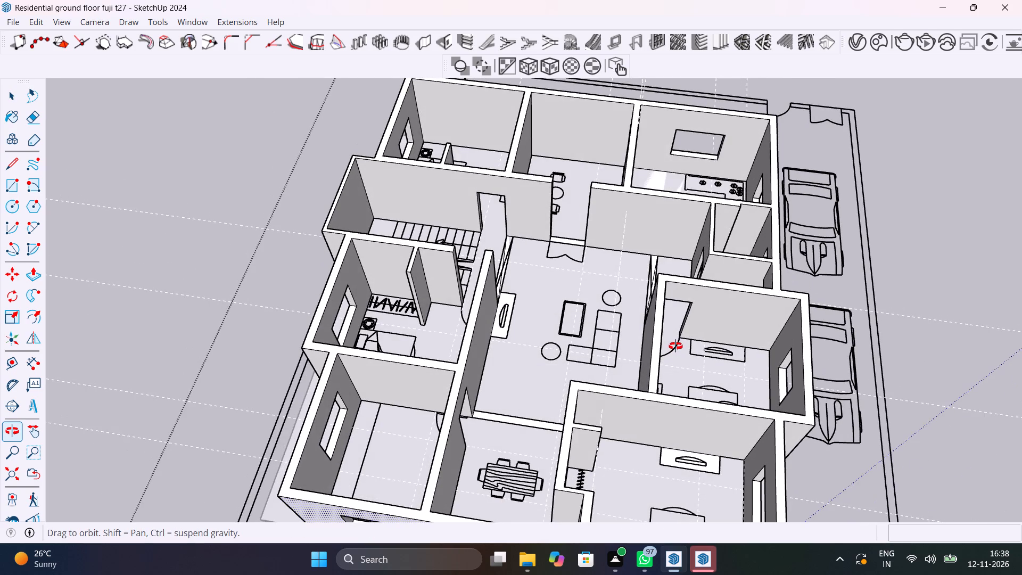
{"action": "middle_click_drag", "start_coordinate": [675, 346], "coordinate": [583, 338], "text": "shift"}
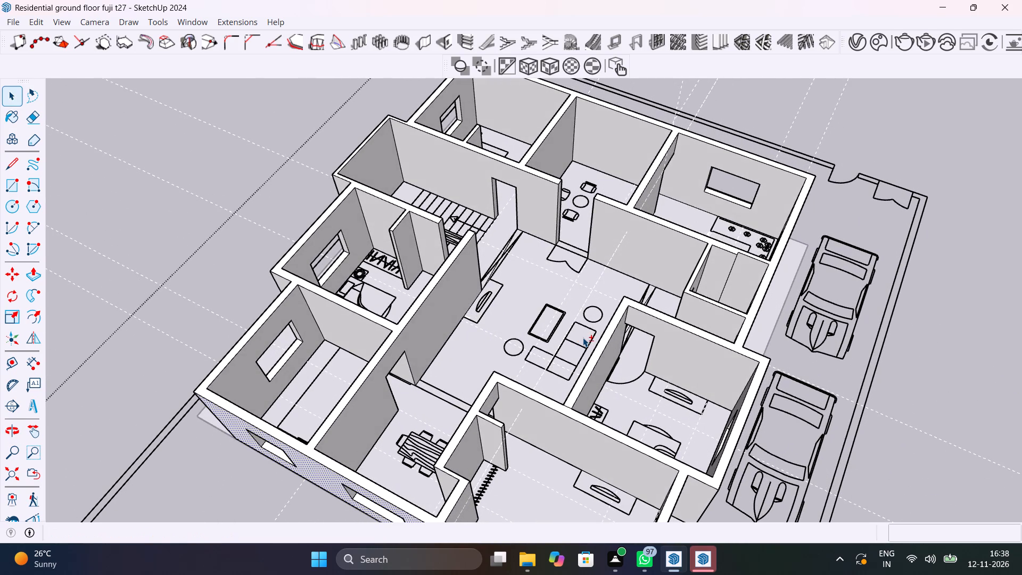
{"action": "scroll", "coordinate": [405, 388], "scroll_direction": "up", "scroll_amount": 7}
{"action": "middle_click_drag", "start_coordinate": [404, 389], "coordinate": [435, 391], "text": "shift"}
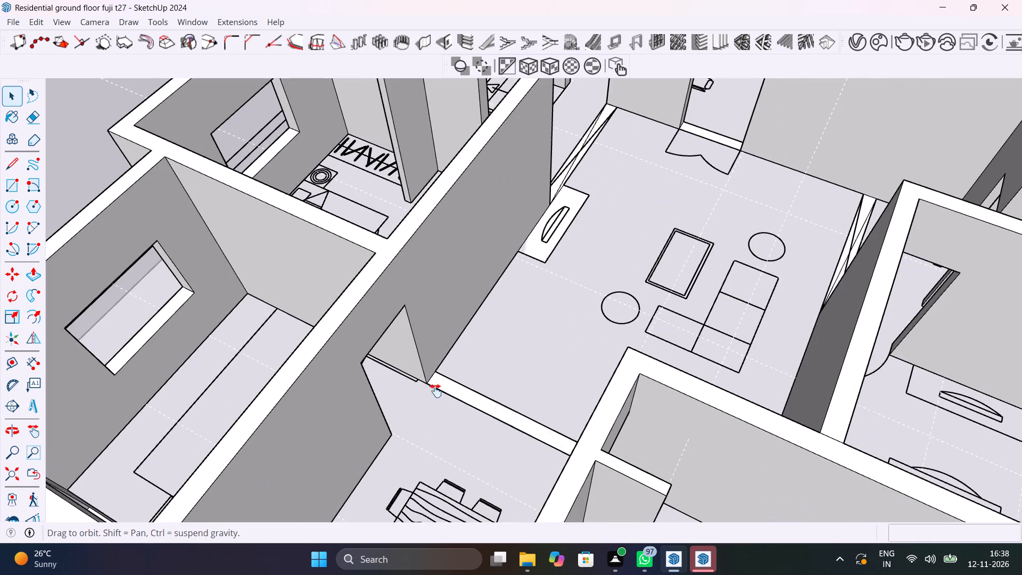
{"action": "middle_click_drag", "start_coordinate": [435, 391], "coordinate": [299, 373], "text": "shift"}
{"action": "scroll", "coordinate": [581, 363], "scroll_direction": "down", "scroll_amount": 6}
{"action": "middle_click_drag", "start_coordinate": [738, 397], "coordinate": [556, 350], "text": "shift"}
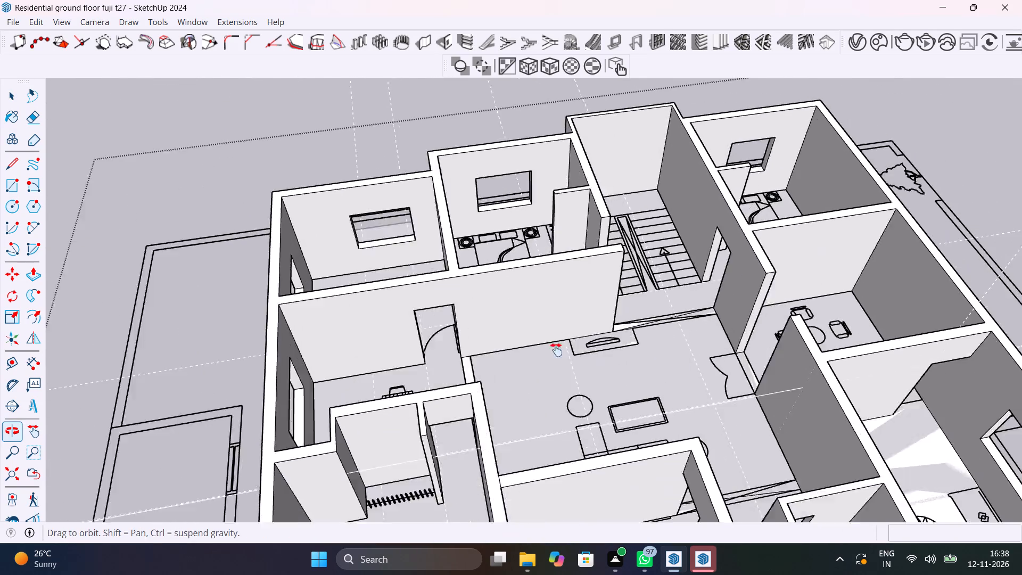
{"action": "middle_click_drag", "start_coordinate": [556, 350], "coordinate": [696, 507], "text": "shift"}
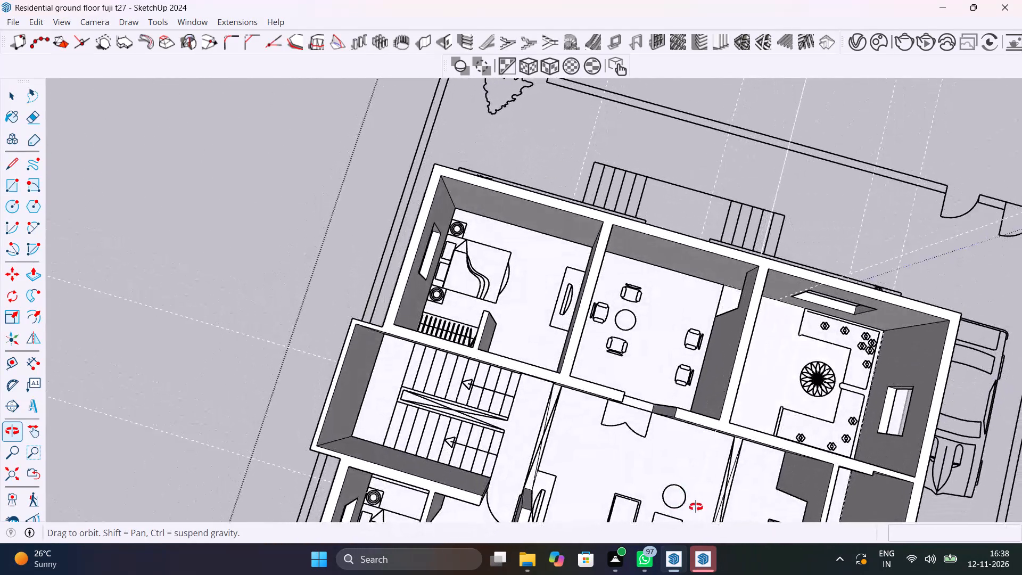
{"action": "middle_click_drag", "start_coordinate": [696, 507], "coordinate": [716, 307], "text": "shift"}
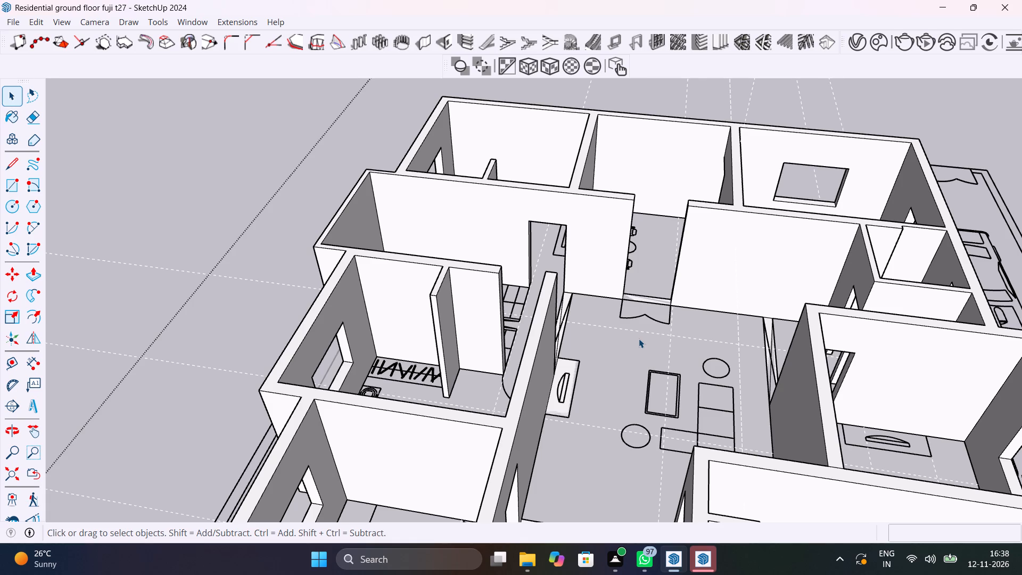
{"action": "scroll", "coordinate": [681, 274], "scroll_direction": "down", "scroll_amount": 5}
{"action": "middle_click_drag", "start_coordinate": [697, 198], "coordinate": [733, 455]}
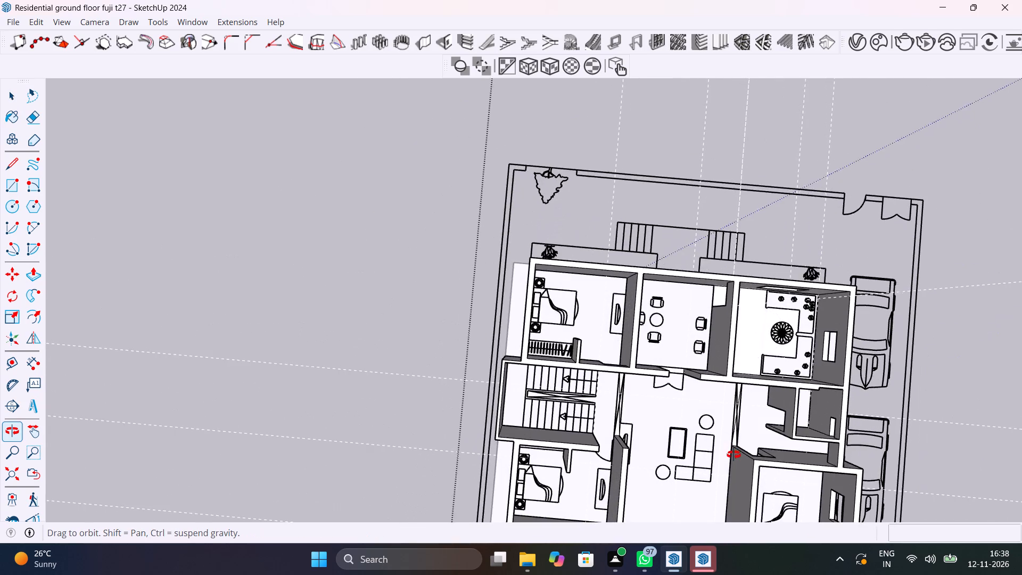
{"action": "middle_click_drag", "start_coordinate": [733, 455], "coordinate": [1013, 471]}
{"action": "scroll", "coordinate": [682, 295], "scroll_direction": "up", "scroll_amount": 6}
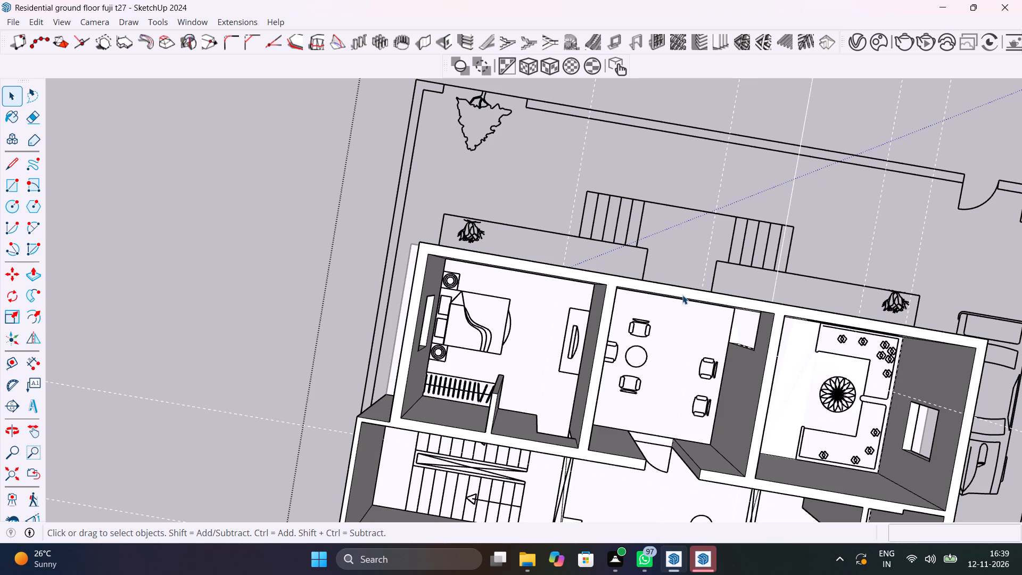
{"action": "scroll", "coordinate": [650, 316], "scroll_direction": "down", "scroll_amount": 10}
{"action": "middle_click_drag", "start_coordinate": [671, 383], "coordinate": [785, 157]}
{"action": "scroll", "coordinate": [698, 304], "scroll_direction": "up", "scroll_amount": 12}
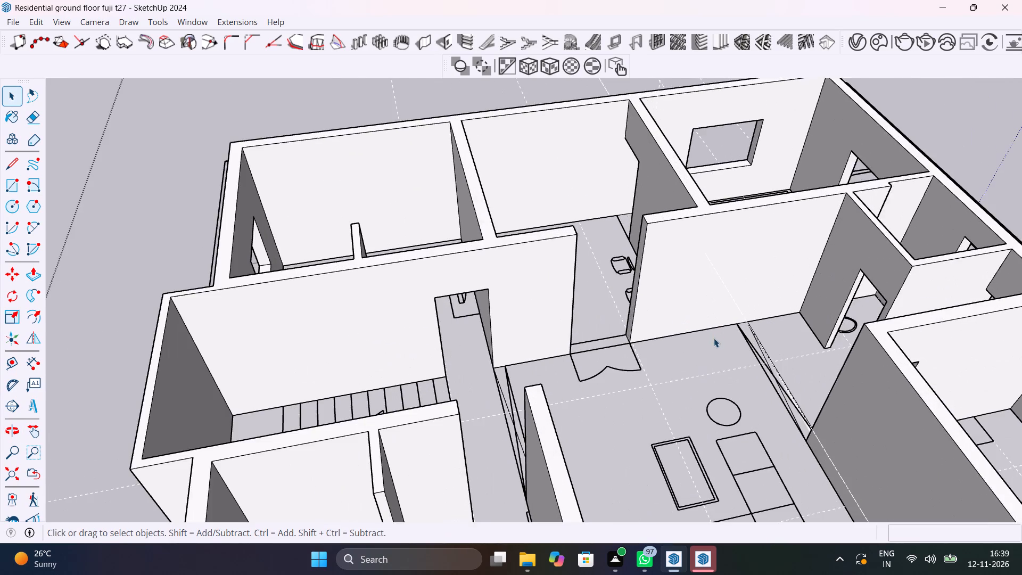
{"action": "middle_click_drag", "start_coordinate": [714, 338], "coordinate": [298, 384]}
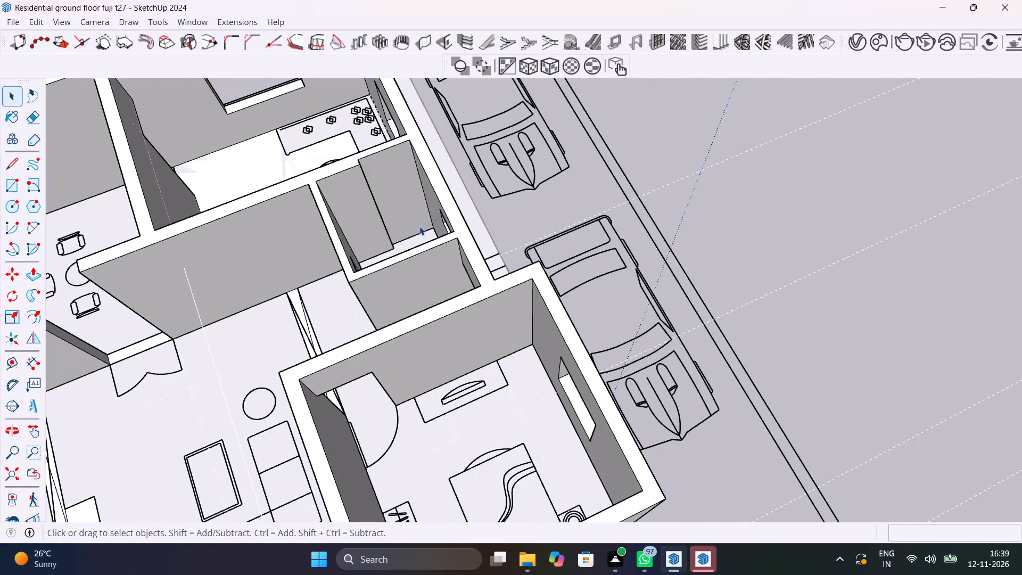
{"action": "scroll", "coordinate": [397, 179], "scroll_direction": "up", "scroll_amount": 6}
{"action": "middle_click_drag", "start_coordinate": [402, 188], "coordinate": [461, 294]}
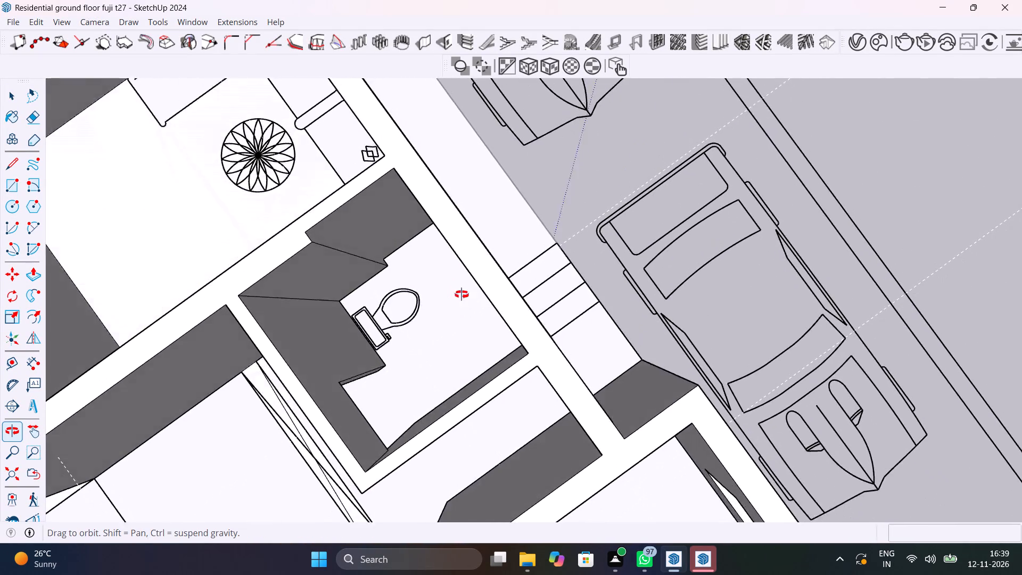
{"action": "middle_click_drag", "start_coordinate": [461, 294], "coordinate": [780, 110]}
{"action": "scroll", "coordinate": [765, 129], "scroll_direction": "down", "scroll_amount": 2}
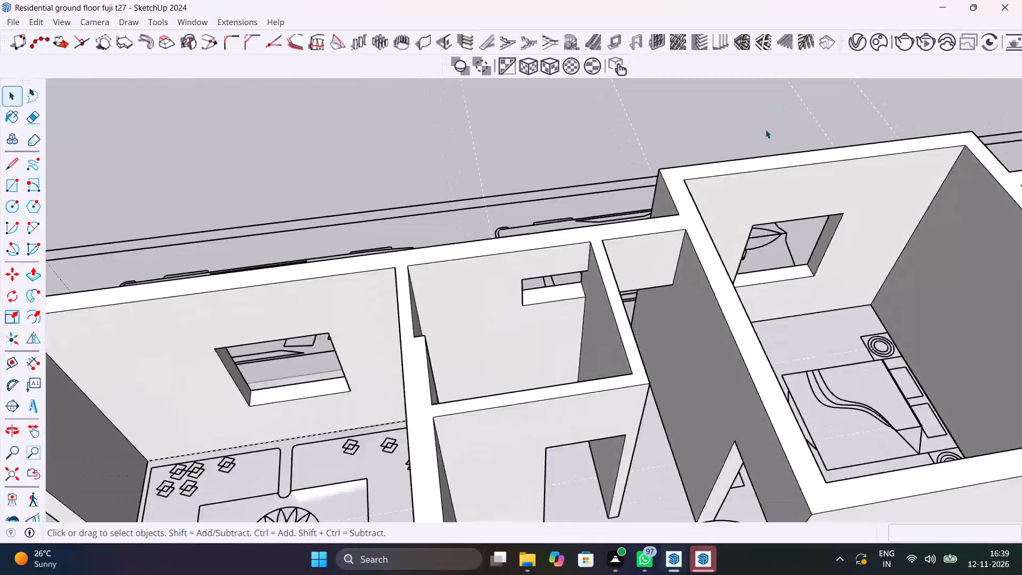
{"action": "scroll", "coordinate": [765, 129], "scroll_direction": "down", "scroll_amount": 8}
{"action": "middle_click_drag", "start_coordinate": [894, 317], "coordinate": [713, 145], "text": "shift"}
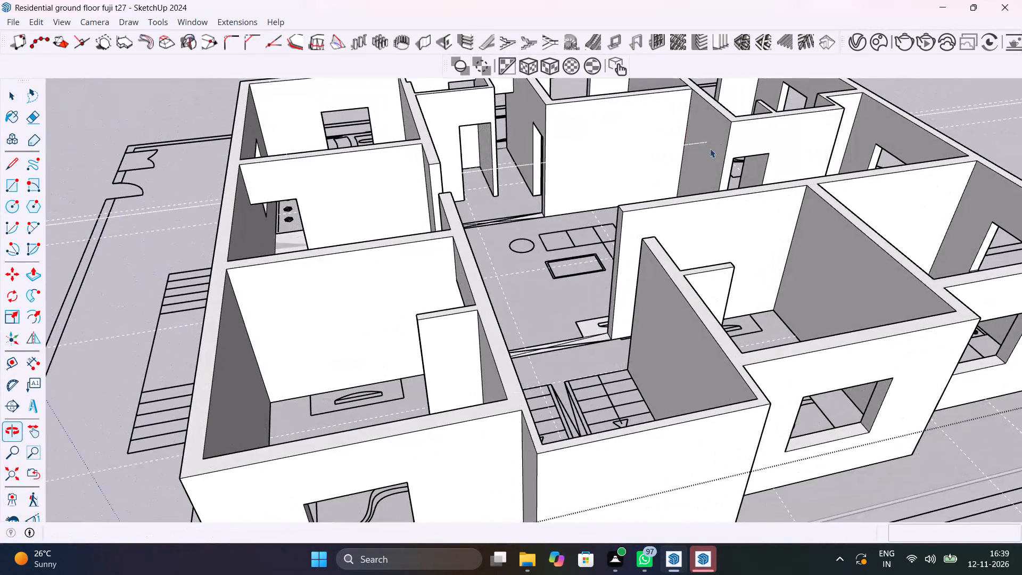
Save the model.
{"action": "key", "text": "ctrl+s"}
Delete all construction guide lines from the model.
{"action": "scroll", "coordinate": [708, 151], "scroll_direction": "down", "scroll_amount": 7}
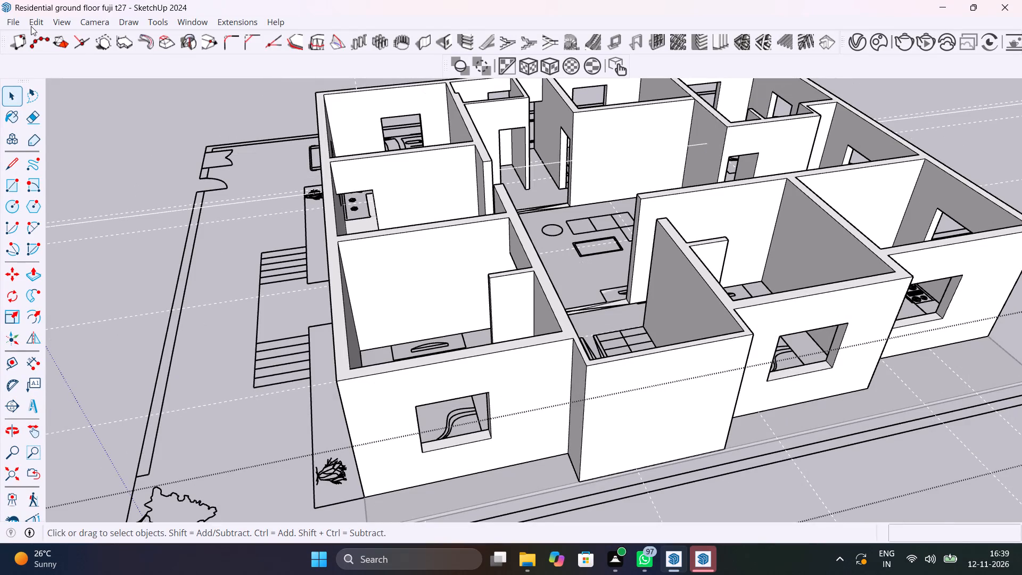
{"action": "left_click", "coordinate": [38, 25]}
{"action": "left_click", "coordinate": [106, 159]}
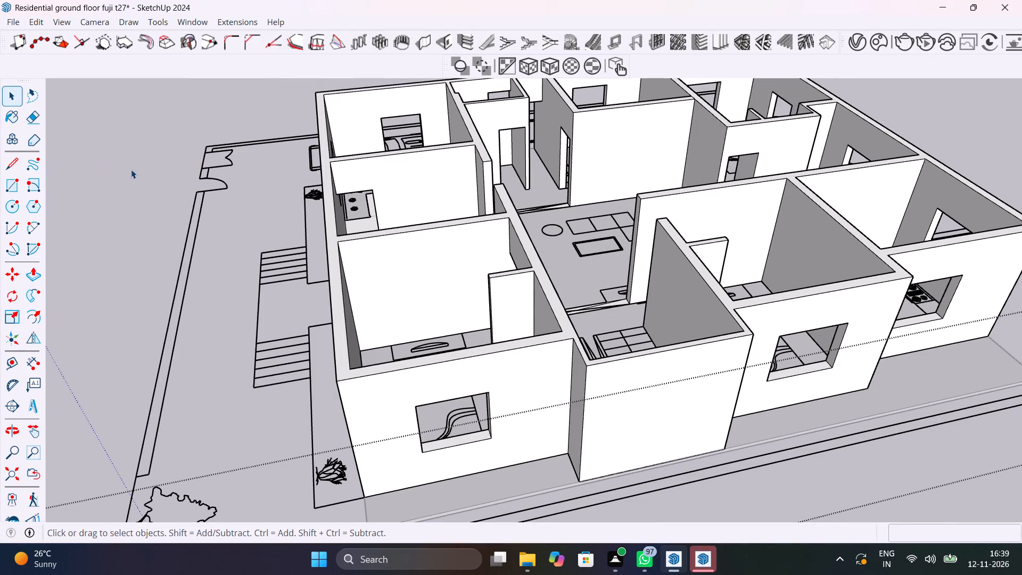
Examine the building's exterior walls, window openings, entrance steps and parking side from several directions.
{"action": "scroll", "coordinate": [347, 226], "scroll_direction": "down", "scroll_amount": 5}
{"action": "middle_click_drag", "start_coordinate": [351, 252], "coordinate": [683, 213]}
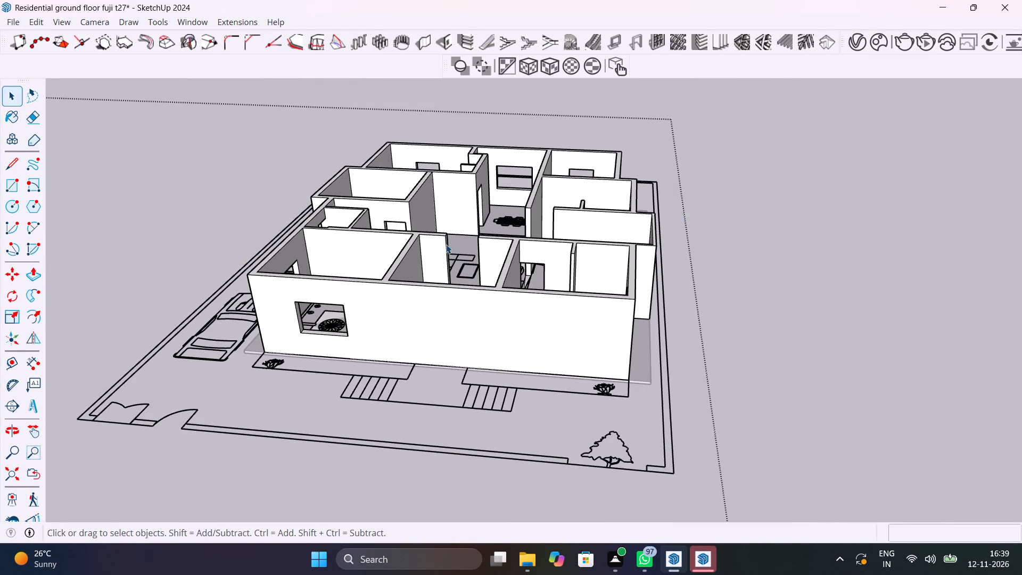
{"action": "middle_click_drag", "start_coordinate": [353, 242], "coordinate": [700, 253]}
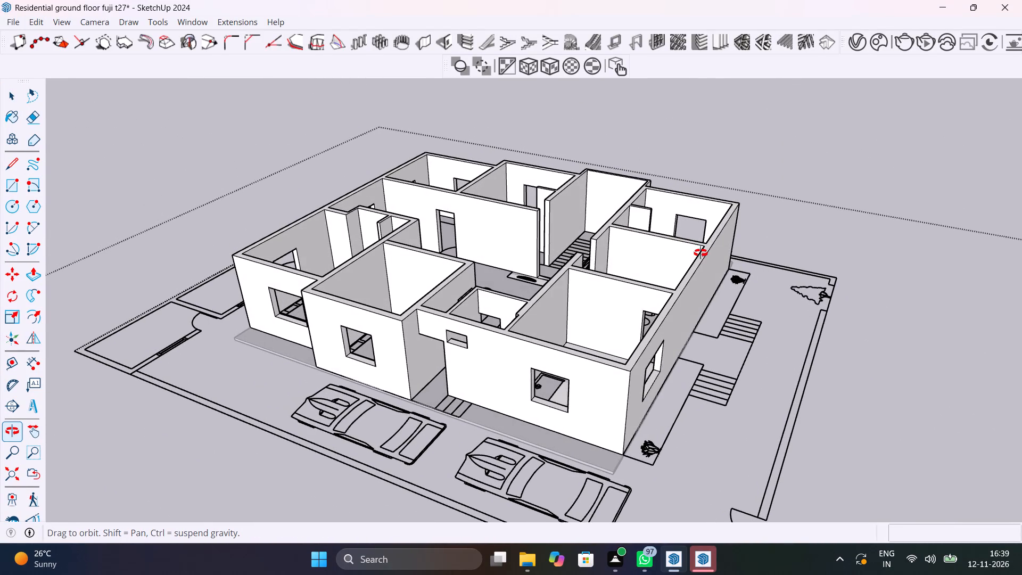
{"action": "middle_click_drag", "start_coordinate": [700, 253], "coordinate": [640, 249]}
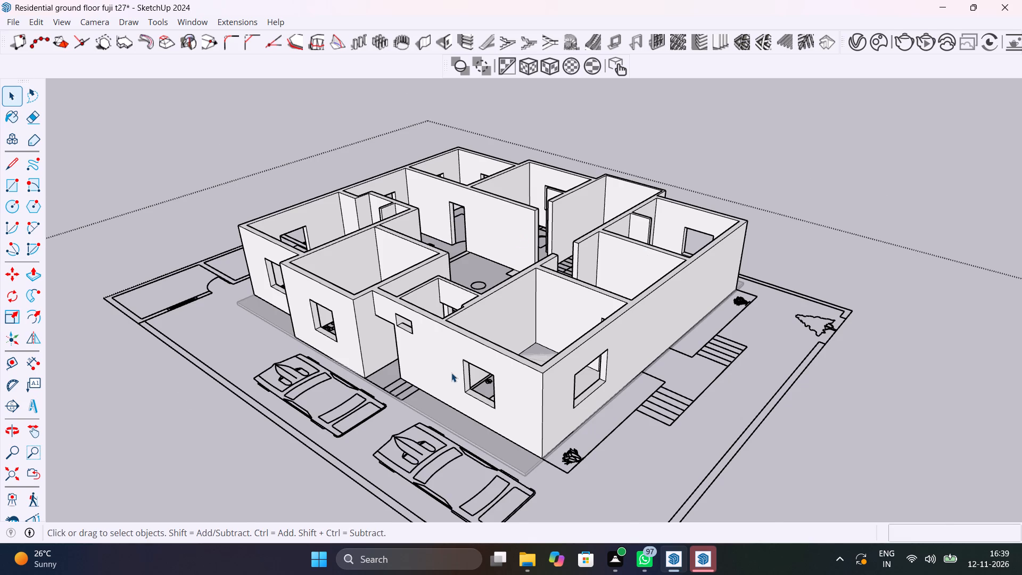
{"action": "scroll", "coordinate": [451, 373], "scroll_direction": "up", "scroll_amount": 5}
{"action": "middle_click_drag", "start_coordinate": [451, 369], "coordinate": [710, 336]}
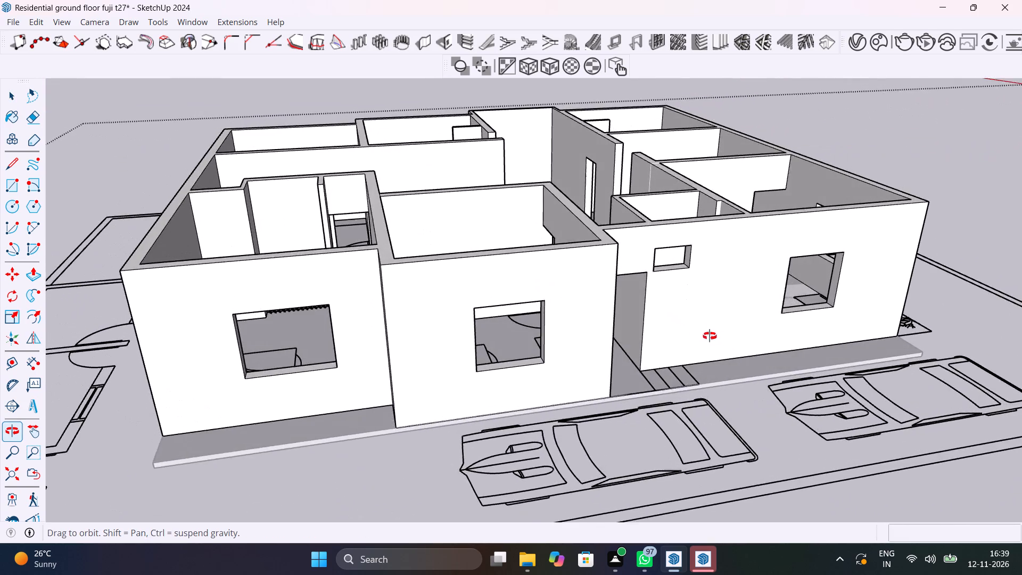
{"action": "middle_click_drag", "start_coordinate": [710, 336], "coordinate": [348, 325]}
{"action": "scroll", "coordinate": [348, 325], "scroll_direction": "down", "scroll_amount": 3}
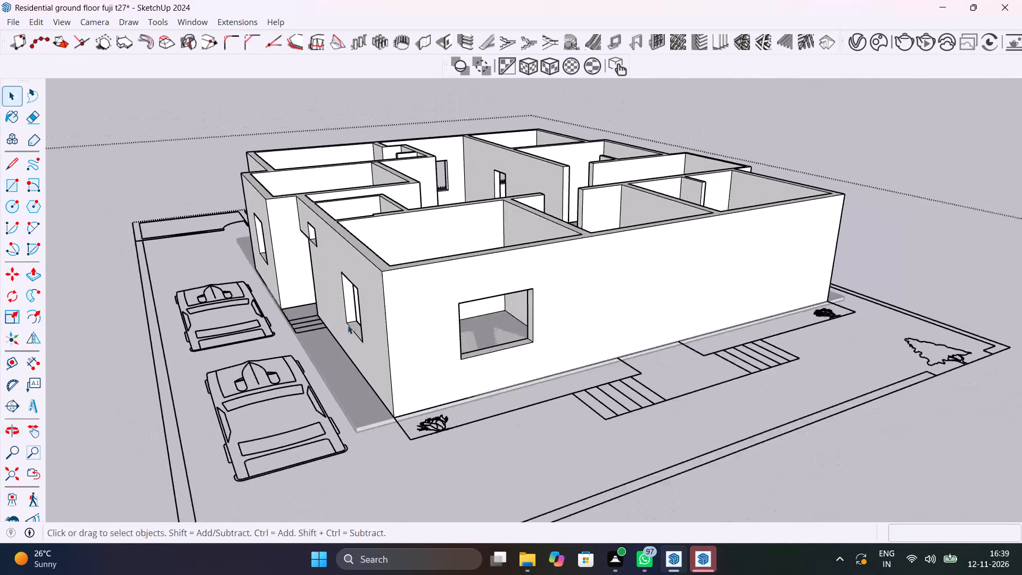
{"action": "middle_click_drag", "start_coordinate": [384, 348], "coordinate": [448, 325]}
{"action": "scroll", "coordinate": [444, 324], "scroll_direction": "down", "scroll_amount": 2}
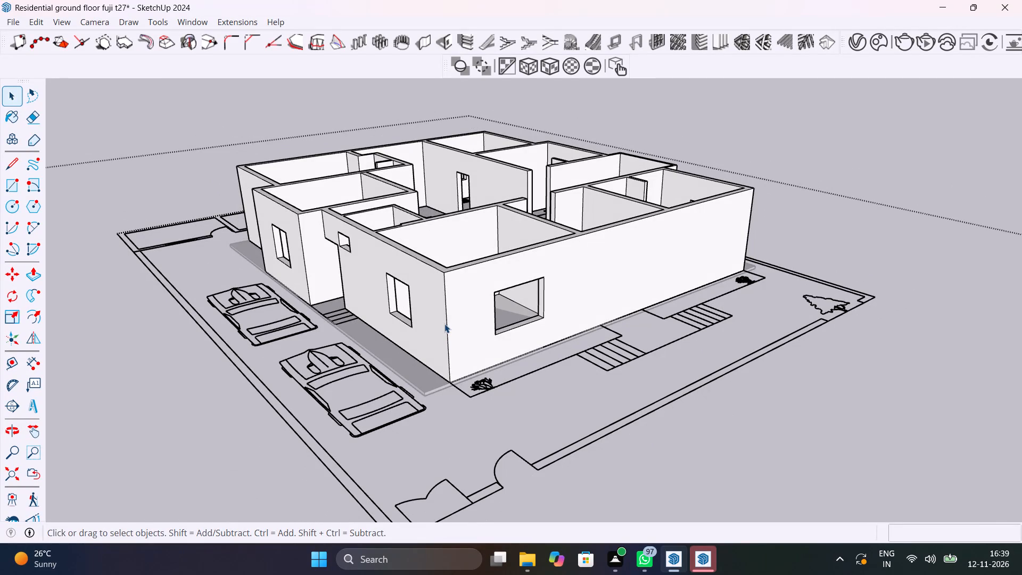
{"action": "scroll", "coordinate": [444, 324], "scroll_direction": "up", "scroll_amount": 5}
{"action": "middle_click_drag", "start_coordinate": [446, 323], "coordinate": [375, 340]}
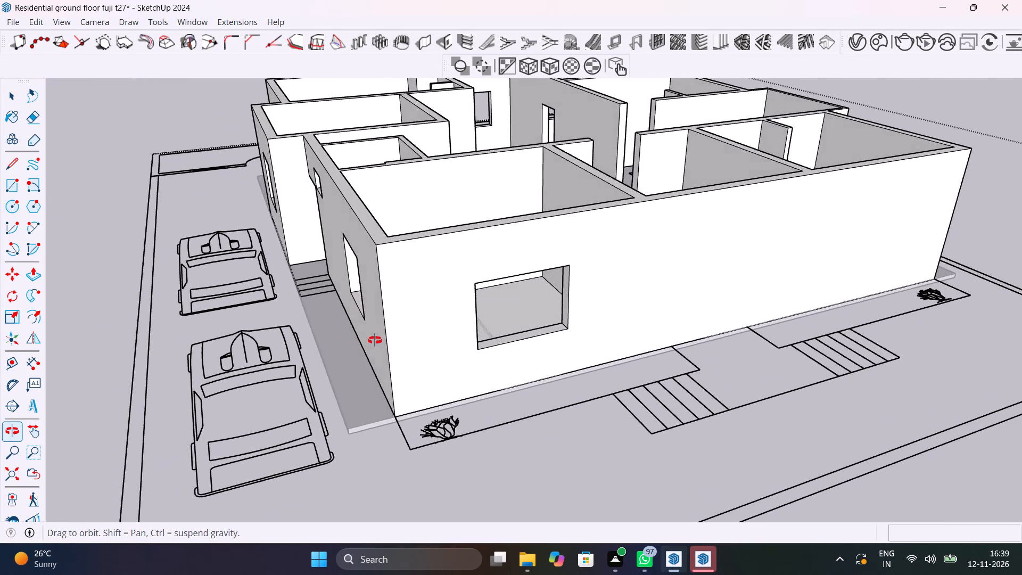
{"action": "middle_click_drag", "start_coordinate": [375, 340], "coordinate": [393, 341]}
{"action": "scroll", "coordinate": [386, 342], "scroll_direction": "down", "scroll_amount": 5}
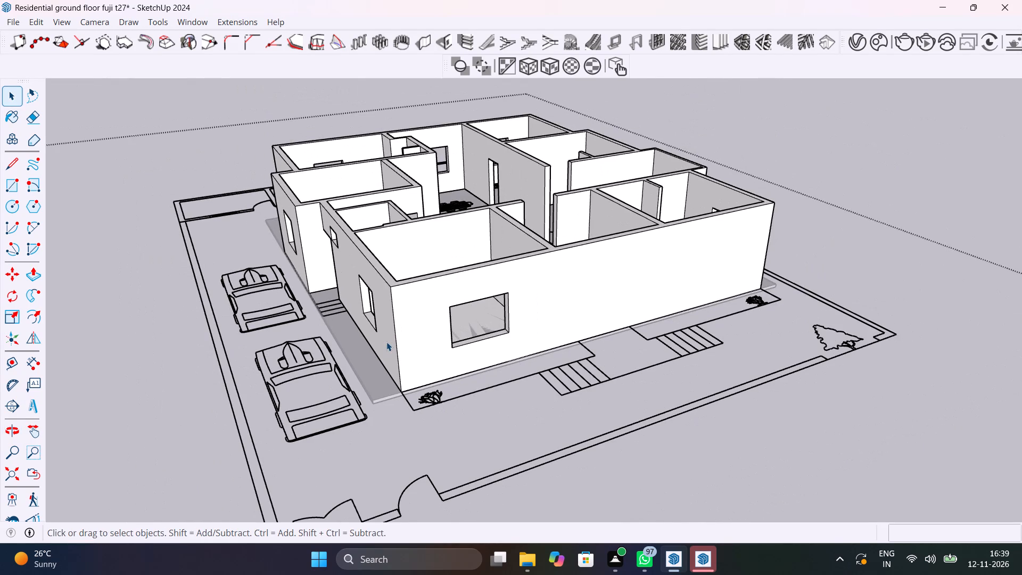
{"action": "scroll", "coordinate": [386, 342], "scroll_direction": "down", "scroll_amount": 5}
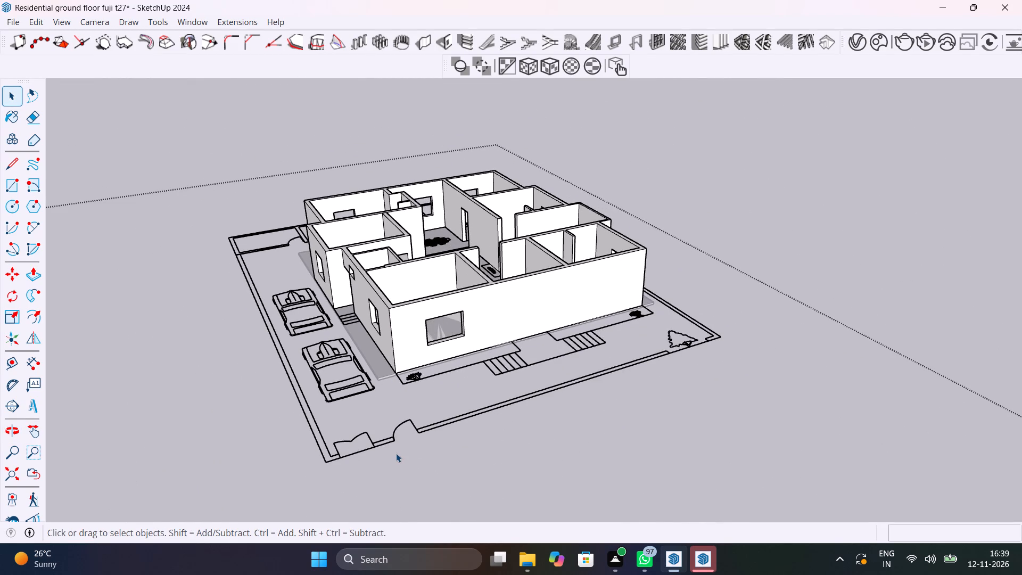
Measure the widths of the double-leaf and single-leaf gate openings in the front compound wall.
{"action": "scroll", "coordinate": [396, 453], "scroll_direction": "up", "scroll_amount": 10}
{"action": "scroll", "coordinate": [349, 443], "scroll_direction": "up", "scroll_amount": 1}
{"action": "middle_click_drag", "start_coordinate": [349, 443], "coordinate": [400, 369], "text": "shift"}
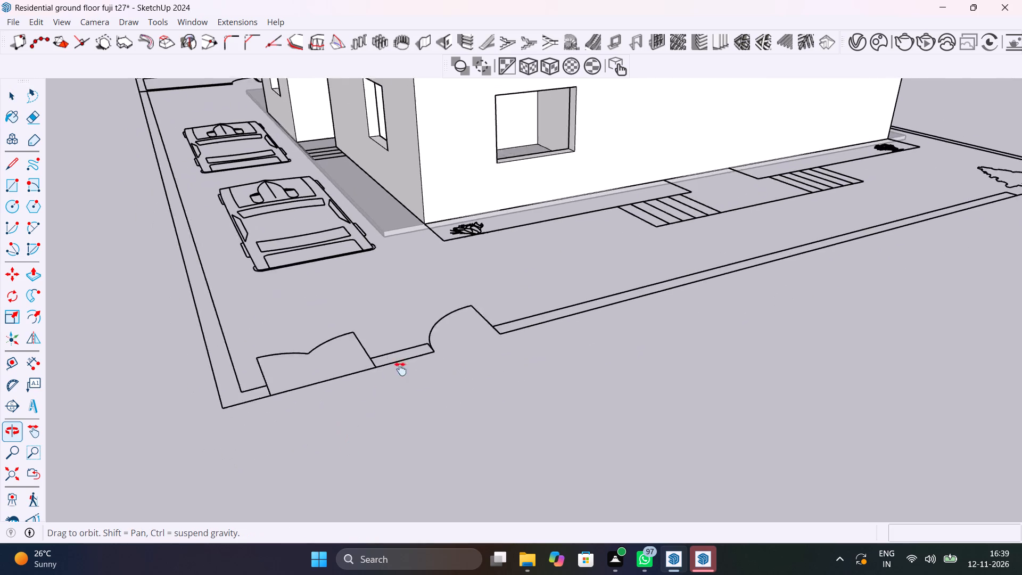
{"action": "middle_click_drag", "start_coordinate": [400, 369], "coordinate": [434, 367], "text": "shift"}
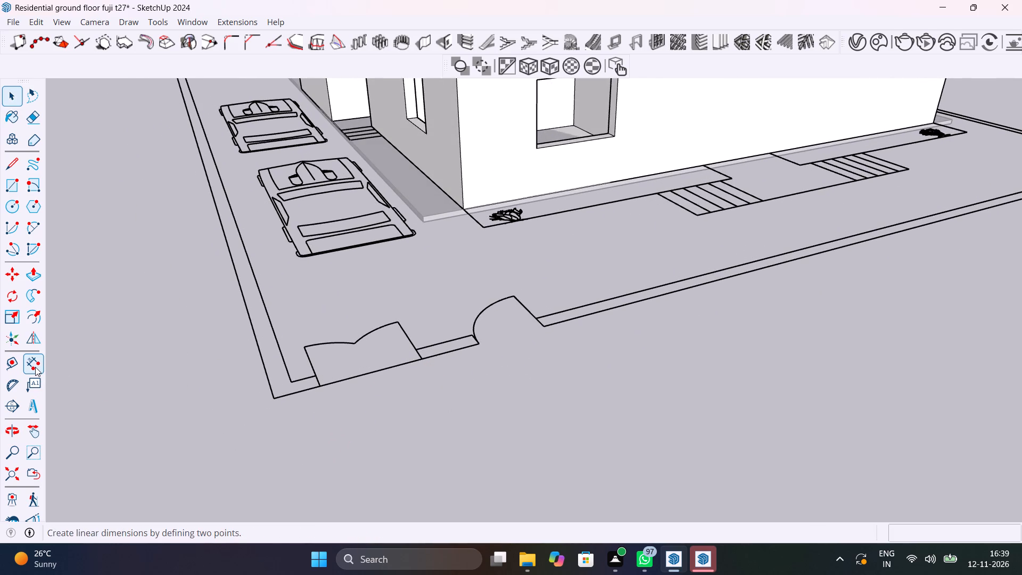
{"action": "left_click", "coordinate": [35, 367]}
{"action": "left_click", "coordinate": [319, 385]}
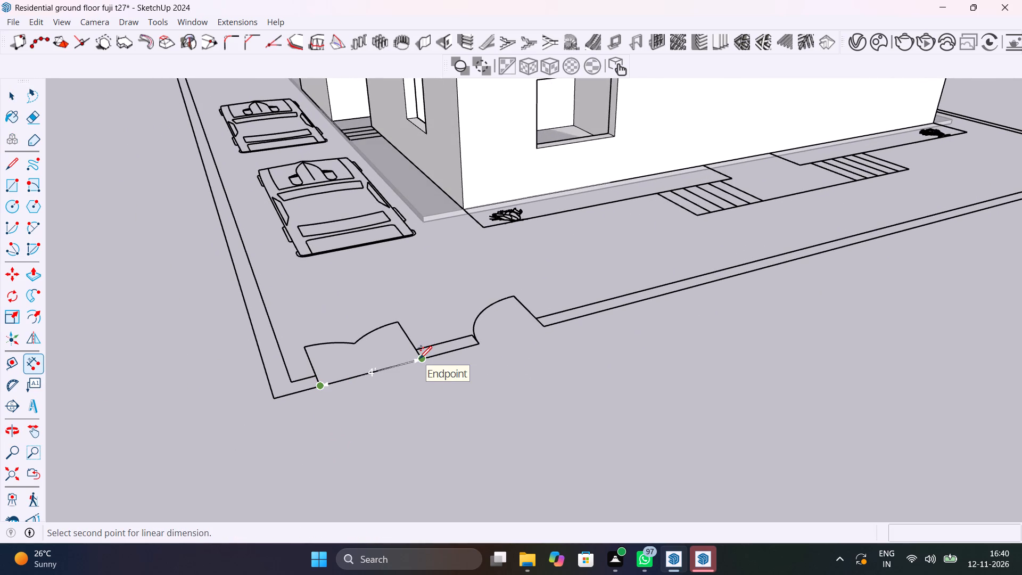
{"action": "key", "text": "Escape"}
{"action": "left_click", "coordinate": [481, 347]}
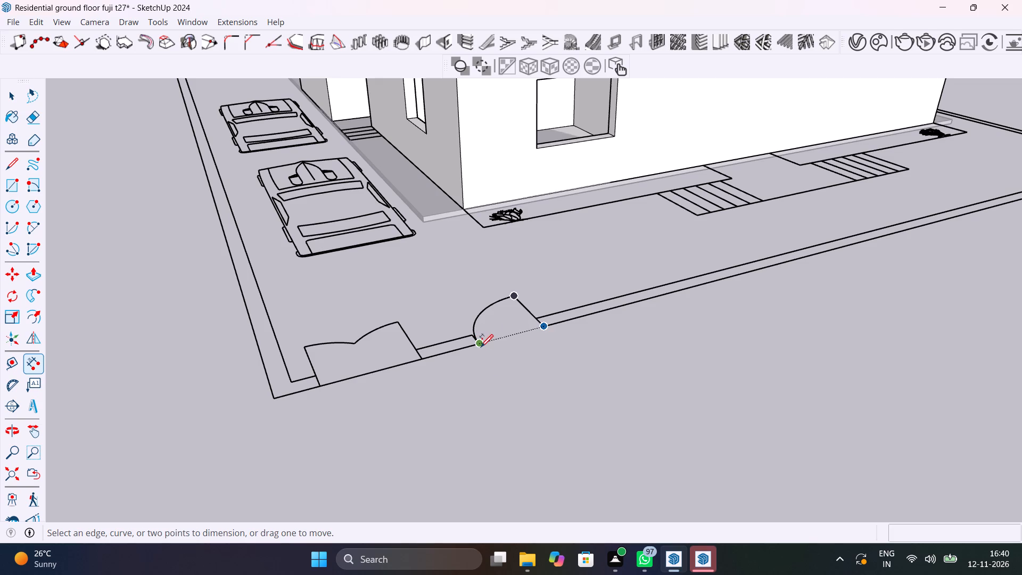
{"action": "key", "text": "Escape"}
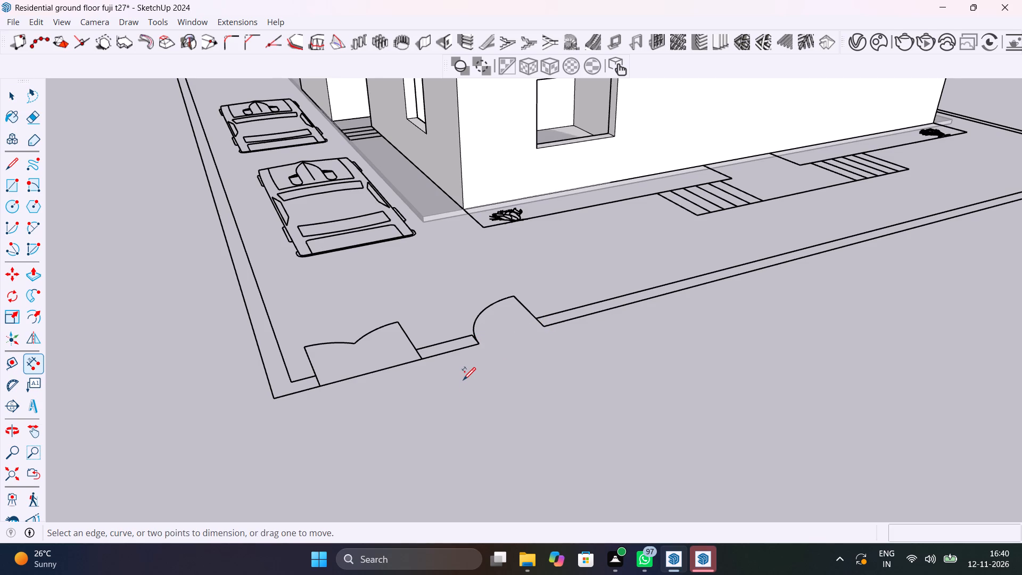
{"action": "key", "text": "space"}
Save the model.
{"action": "scroll", "coordinate": [416, 364], "scroll_direction": "down", "scroll_amount": 7}
{"action": "key", "text": "ctrl+s"}
Examine the room layout, dining area, kitchen, bedrooms and outer service rooms from above and from the sides.
{"action": "scroll", "coordinate": [413, 373], "scroll_direction": "down", "scroll_amount": 15}
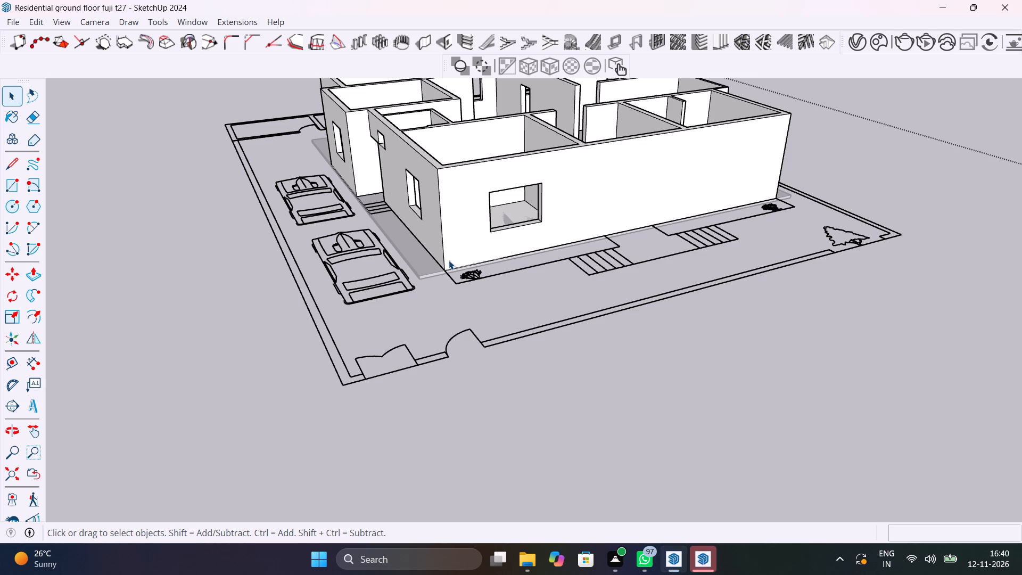
{"action": "scroll", "coordinate": [449, 260], "scroll_direction": "down", "scroll_amount": 6}
{"action": "middle_click_drag", "start_coordinate": [439, 224], "coordinate": [480, 327]}
{"action": "middle_click_drag", "start_coordinate": [480, 327], "coordinate": [264, 398]}
{"action": "scroll", "coordinate": [561, 152], "scroll_direction": "down", "scroll_amount": 1, "text": "shift"}
{"action": "middle_click_drag", "start_coordinate": [564, 163], "coordinate": [556, 415], "text": "shift"}
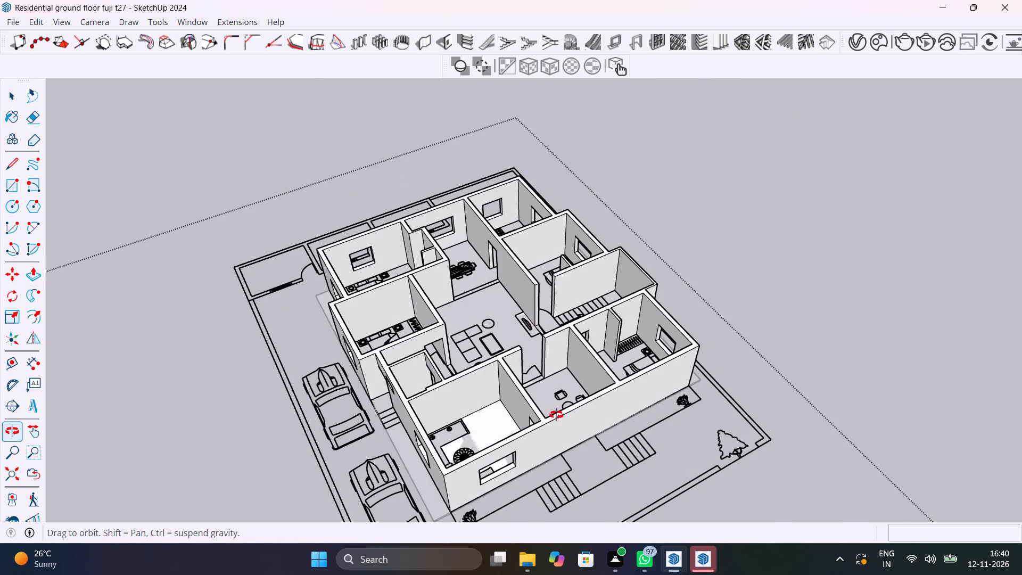
{"action": "middle_click_drag", "start_coordinate": [556, 415], "coordinate": [556, 416], "text": "shift"}
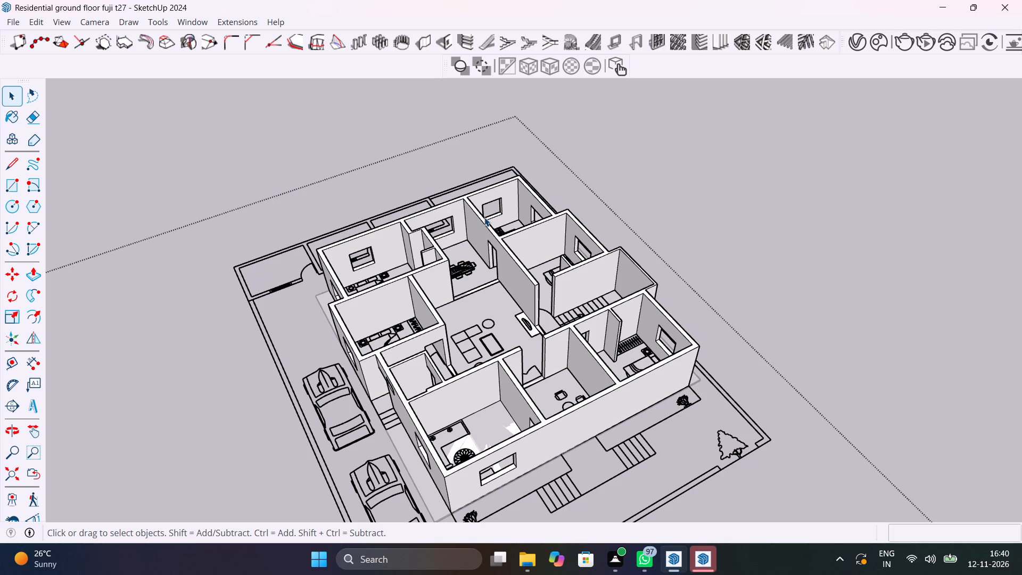
{"action": "scroll", "coordinate": [484, 217], "scroll_direction": "up", "scroll_amount": 5}
{"action": "scroll", "coordinate": [484, 217], "scroll_direction": "down", "scroll_amount": 4}
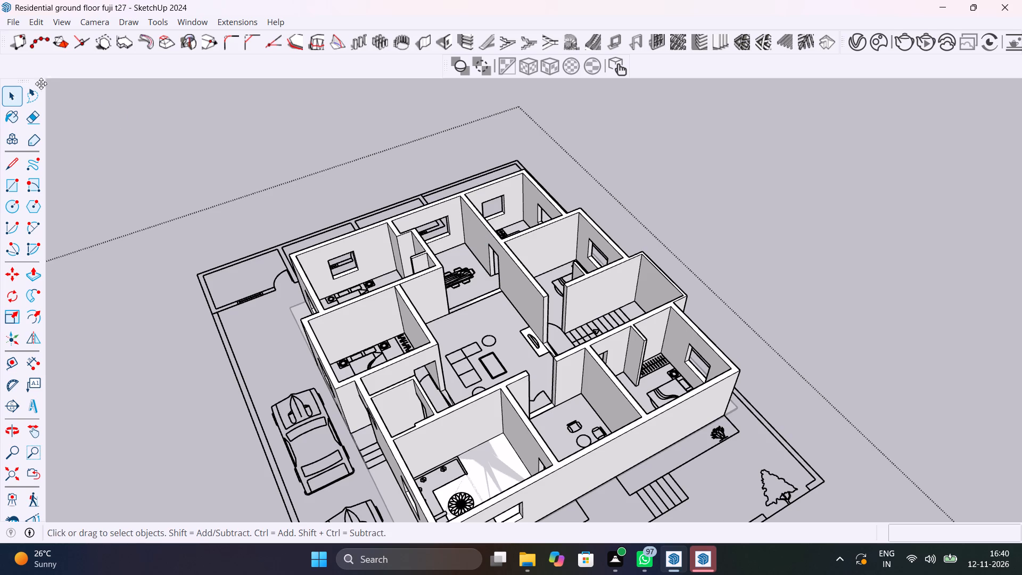
{"action": "scroll", "coordinate": [420, 236], "scroll_direction": "up", "scroll_amount": 10}
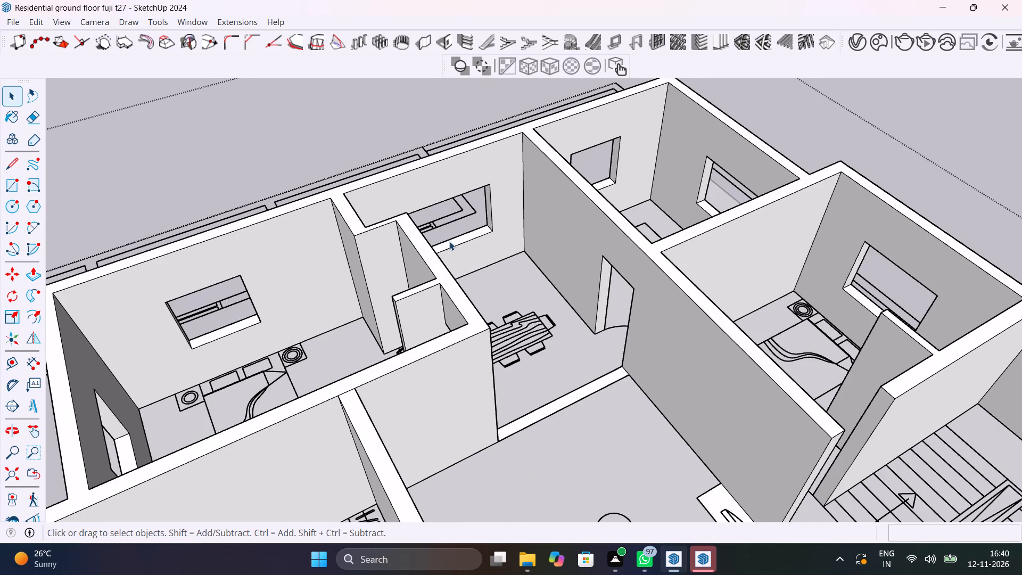
{"action": "middle_click_drag", "start_coordinate": [449, 241], "coordinate": [540, 318]}
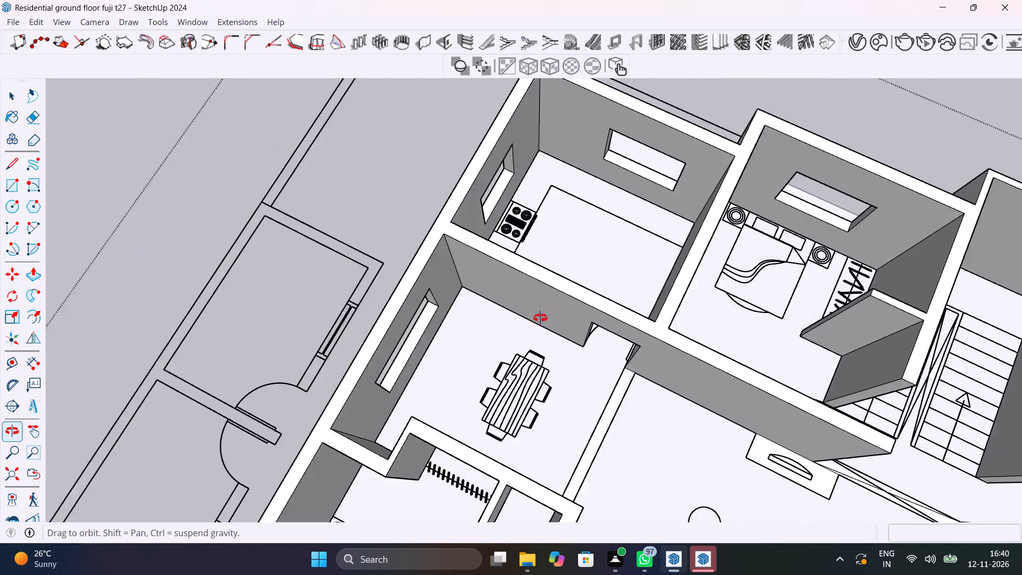
{"action": "middle_click_drag", "start_coordinate": [540, 318], "coordinate": [302, 321]}
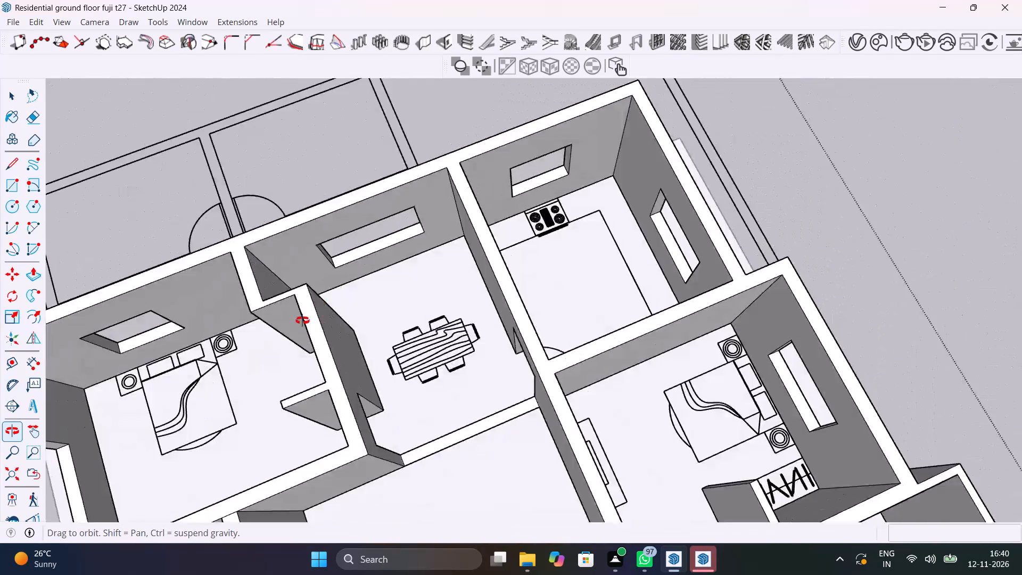
{"action": "middle_click_drag", "start_coordinate": [302, 321], "coordinate": [677, 261]}
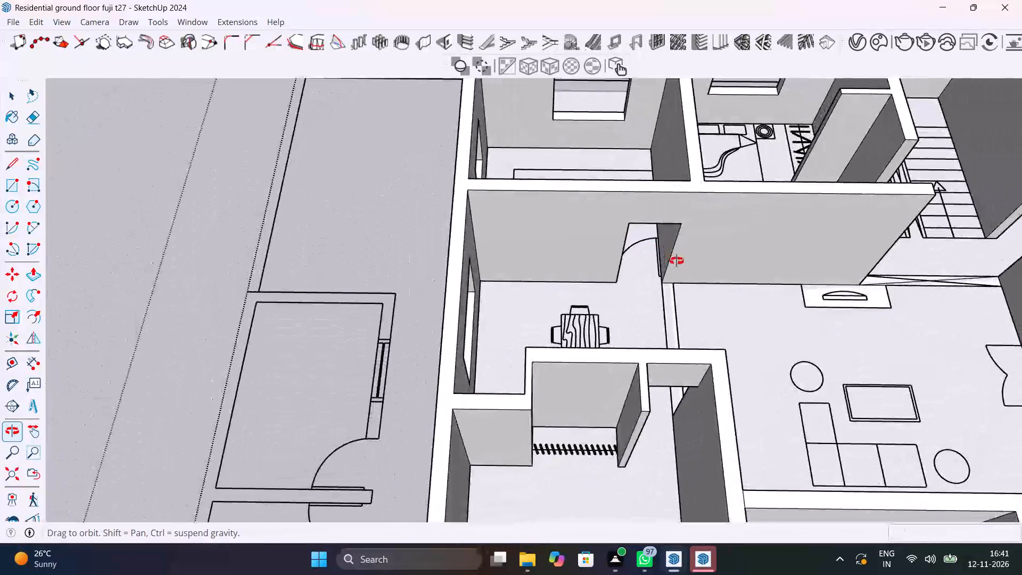
{"action": "middle_click_drag", "start_coordinate": [677, 261], "coordinate": [684, 157]}
{"action": "scroll", "coordinate": [684, 157], "scroll_direction": "down", "scroll_amount": 9}
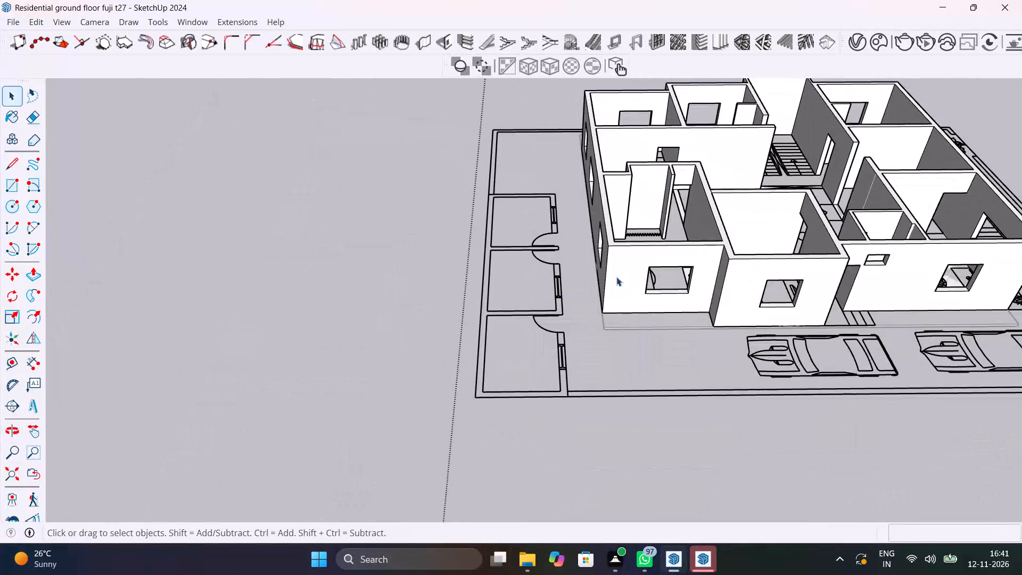
Measure the widths of the two neighbouring bedroom windows on the parking-side outer walls.
{"action": "scroll", "coordinate": [726, 288], "scroll_direction": "up", "scroll_amount": 12}
{"action": "middle_click_drag", "start_coordinate": [670, 276], "coordinate": [670, 275], "text": "shift"}
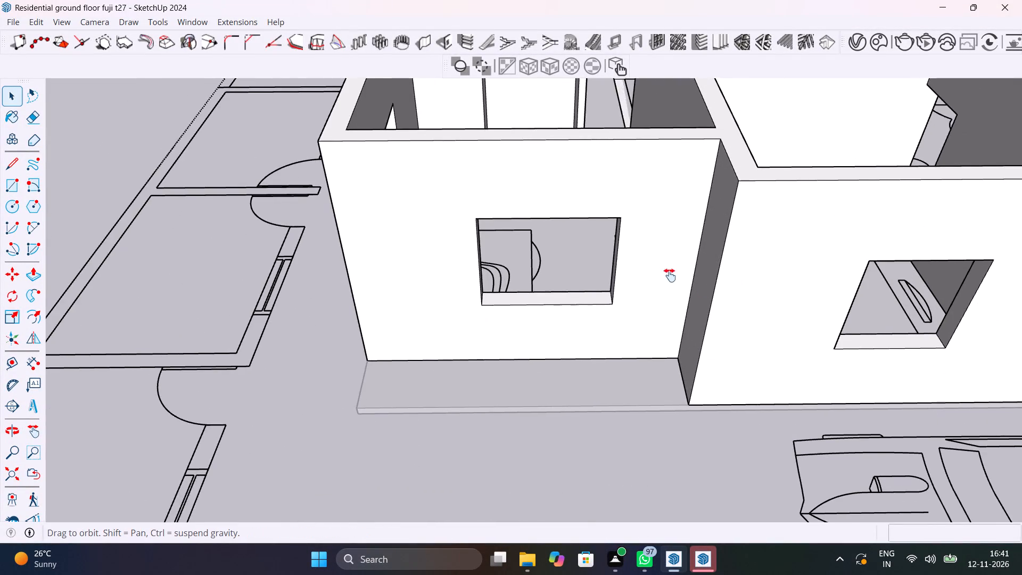
{"action": "middle_click_drag", "start_coordinate": [670, 275], "coordinate": [489, 279], "text": "shift"}
{"action": "scroll", "coordinate": [310, 325], "scroll_direction": "up", "scroll_amount": 2}
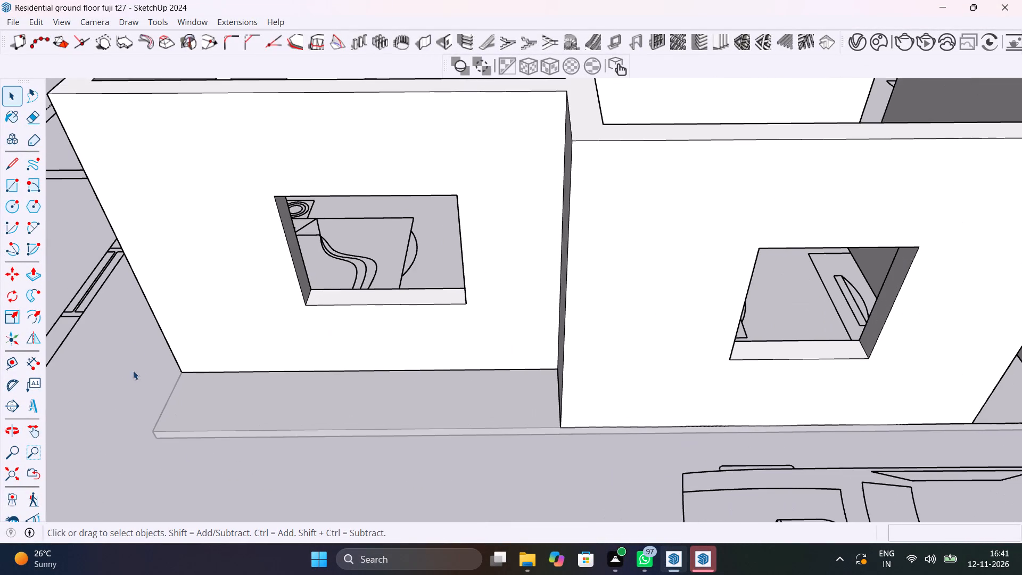
{"action": "left_click", "coordinate": [23, 362]}
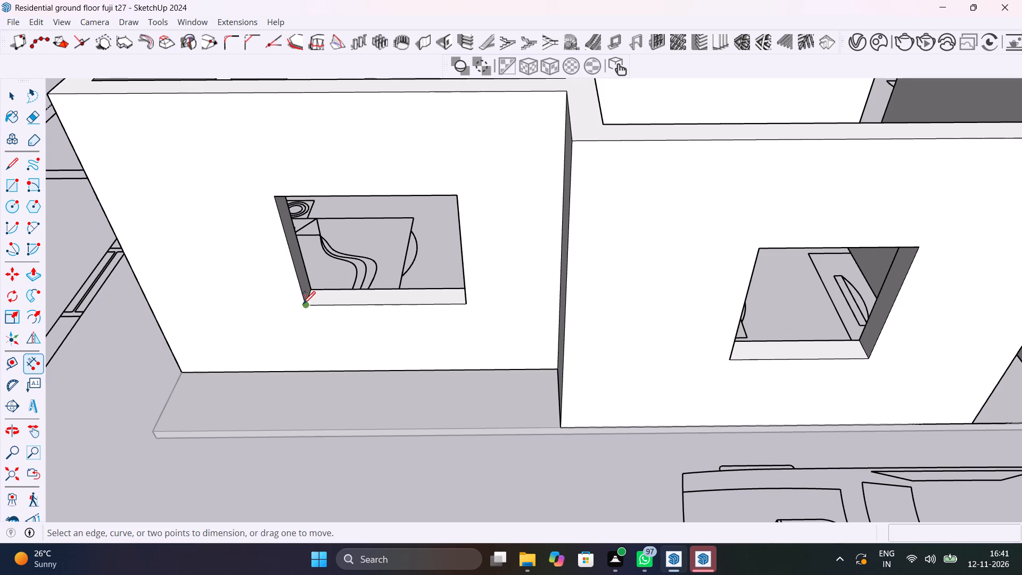
{"action": "left_click", "coordinate": [303, 303]}
{"action": "left_click", "coordinate": [466, 302]}
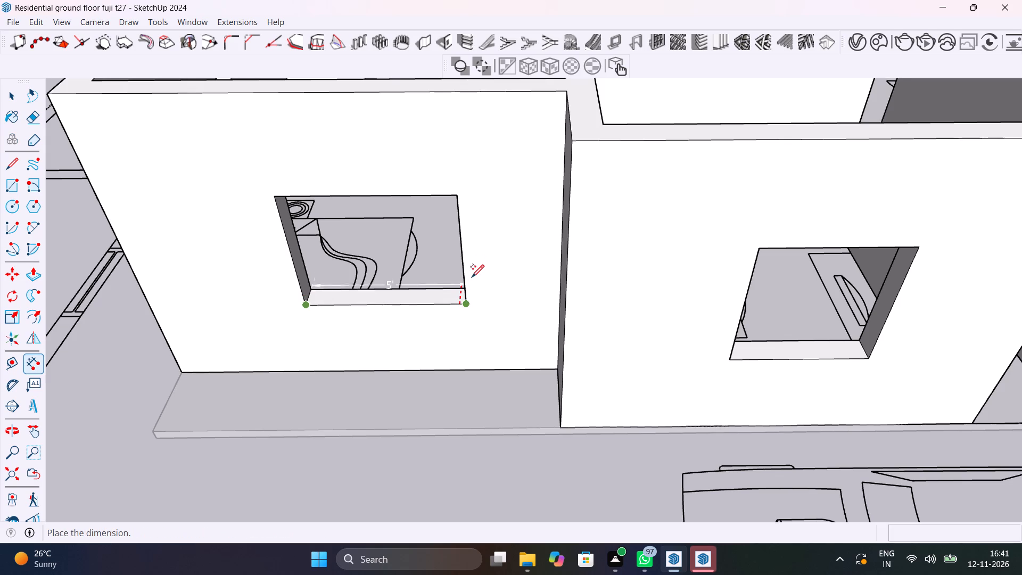
{"action": "key", "text": "Escape"}
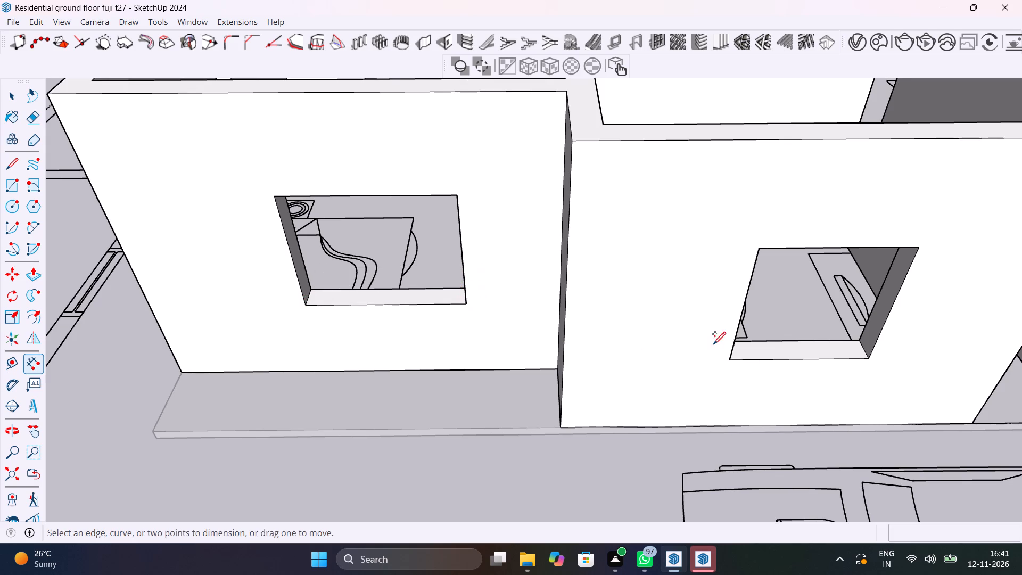
{"action": "left_click", "coordinate": [726, 362]}
{"action": "left_click", "coordinate": [873, 357]}
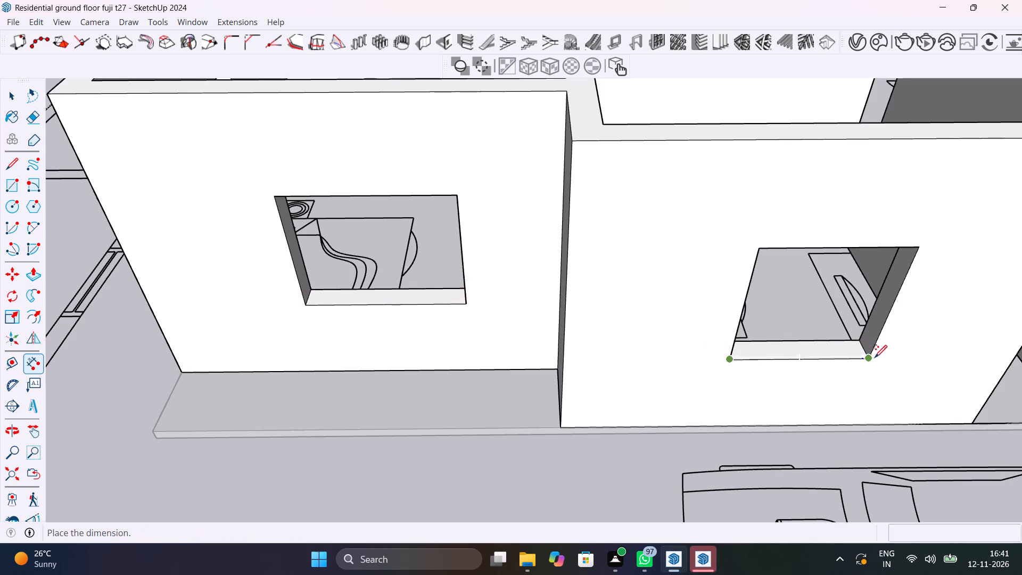
{"action": "key", "text": "Escape"}
Measure the height of the parking-side bedroom window nearer the parked cars.
{"action": "scroll", "coordinate": [778, 371], "scroll_direction": "down", "scroll_amount": 6}
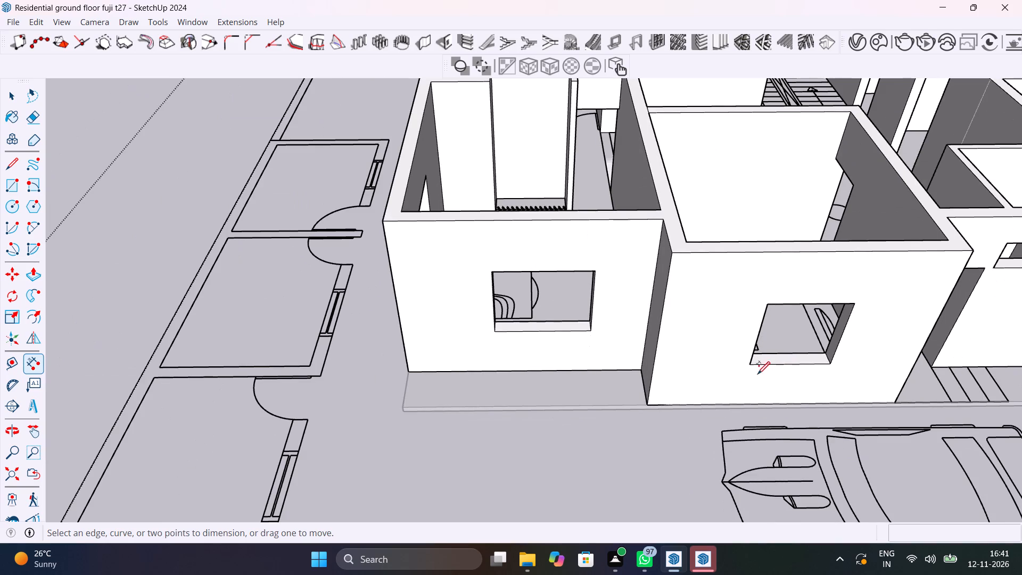
{"action": "left_click", "coordinate": [749, 365]}
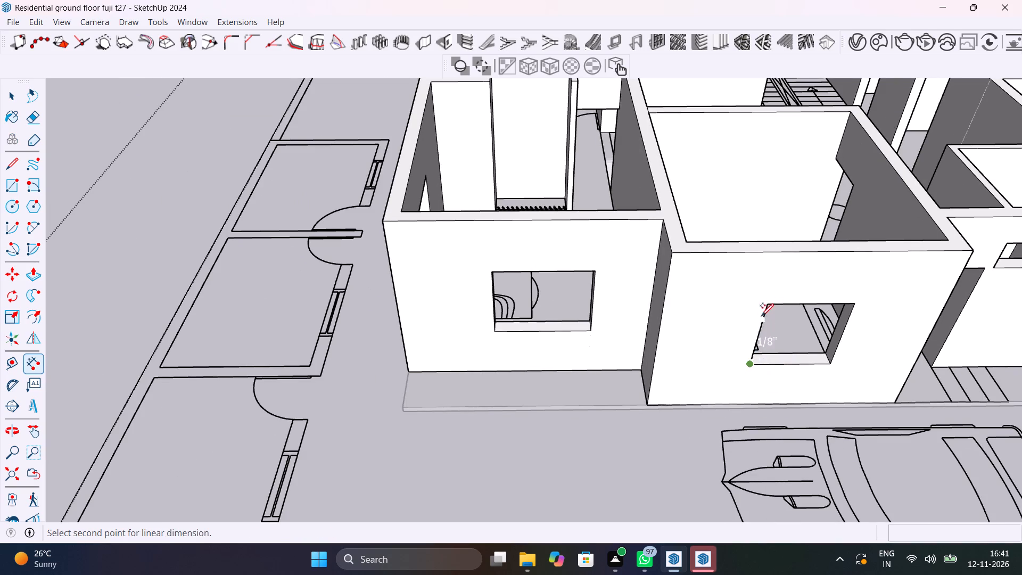
{"action": "left_click", "coordinate": [765, 307]}
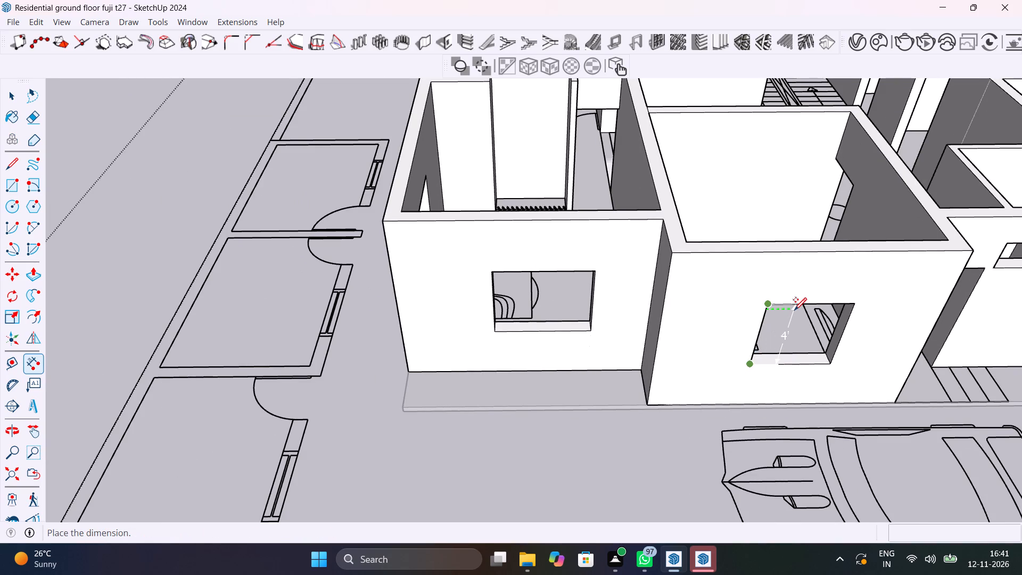
{"action": "key", "text": "Escape"}
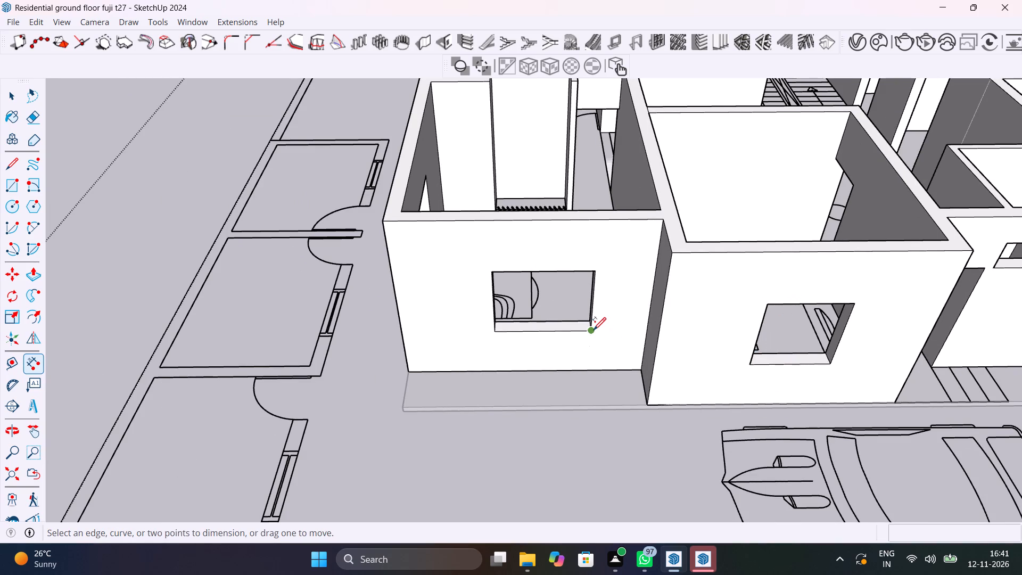
Measure the height of the parking-side bedroom window farther from the parked cars.
{"action": "left_click", "coordinate": [594, 329]}
{"action": "left_click", "coordinate": [596, 273]}
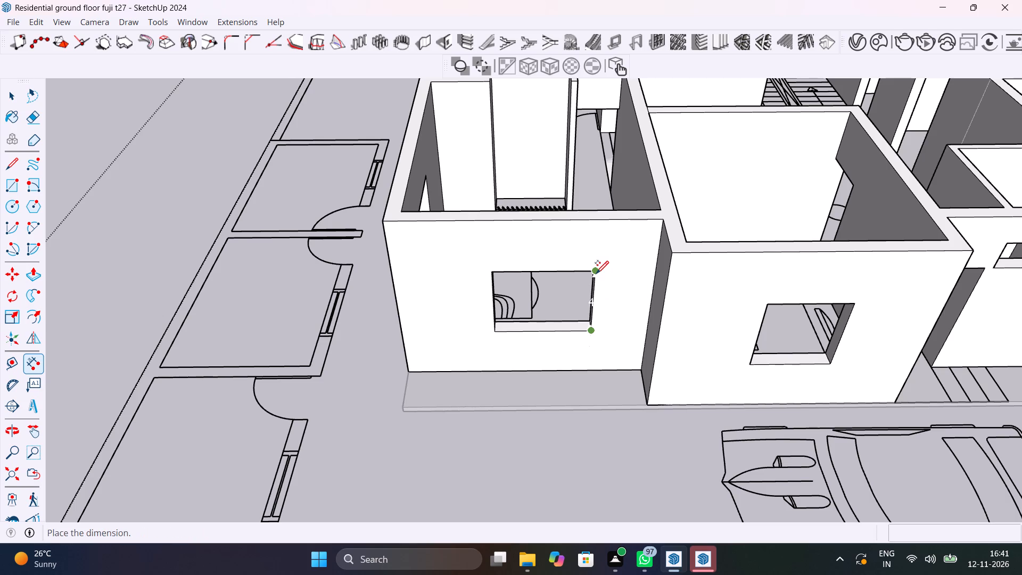
{"action": "key", "text": "Escape"}
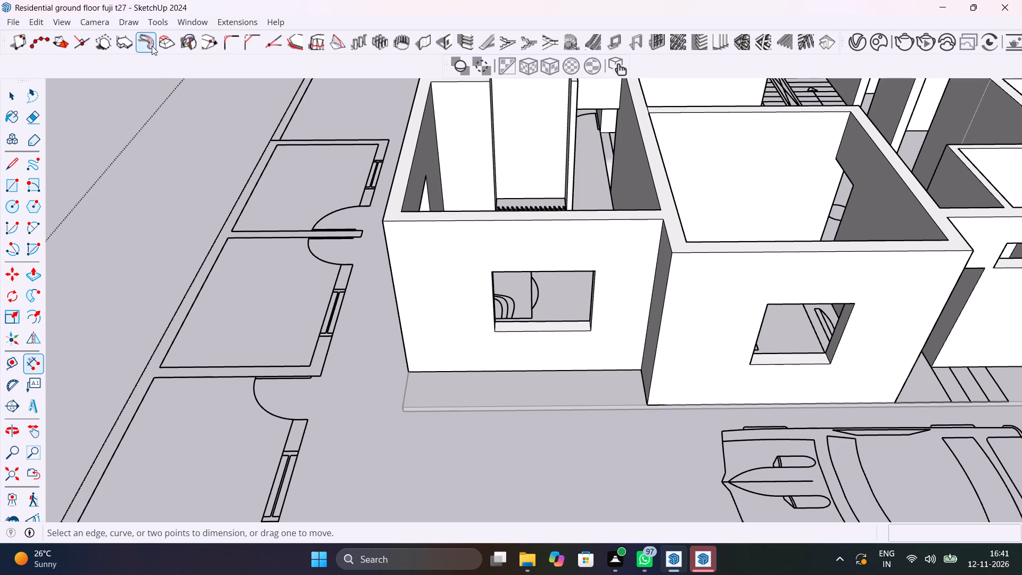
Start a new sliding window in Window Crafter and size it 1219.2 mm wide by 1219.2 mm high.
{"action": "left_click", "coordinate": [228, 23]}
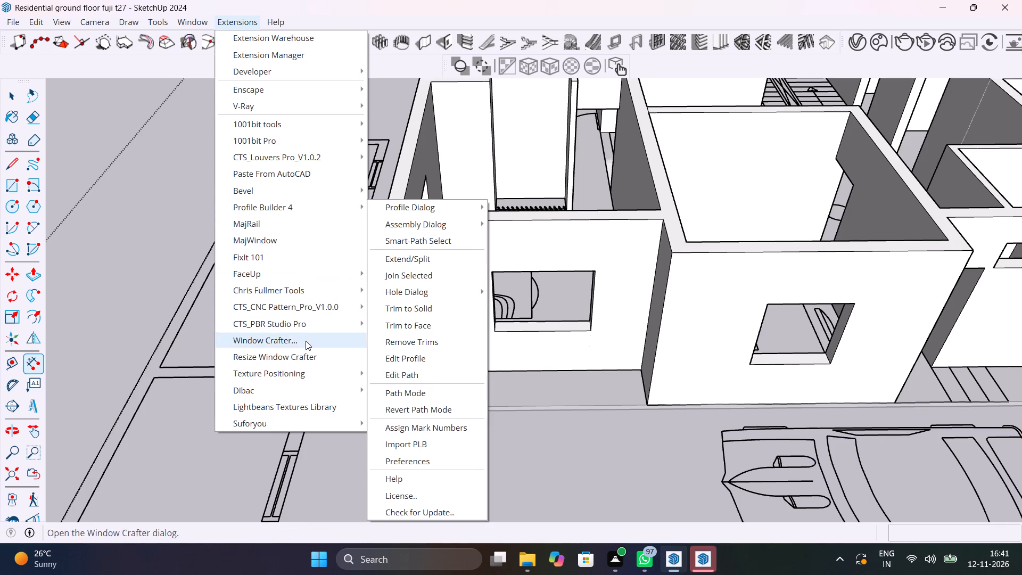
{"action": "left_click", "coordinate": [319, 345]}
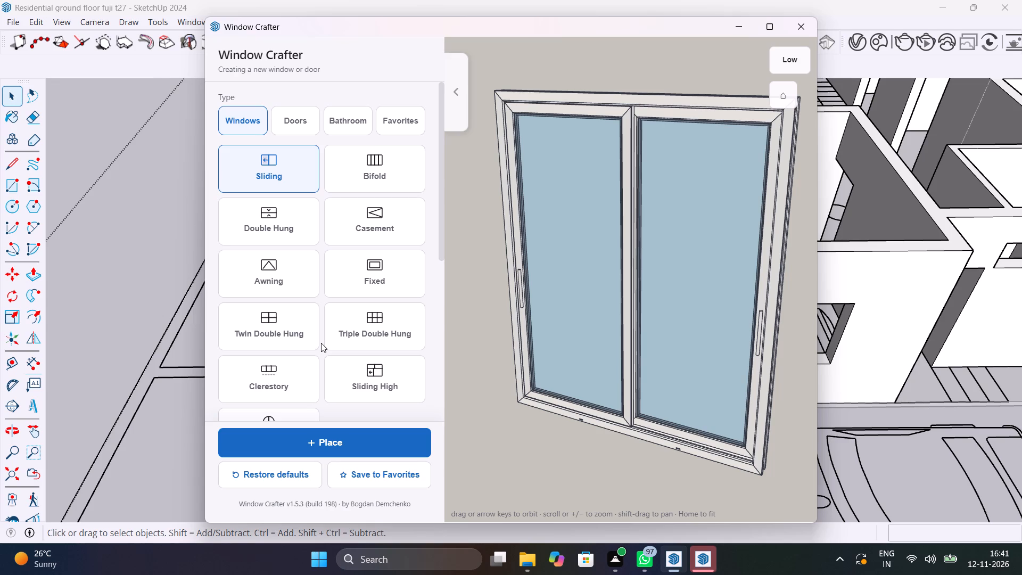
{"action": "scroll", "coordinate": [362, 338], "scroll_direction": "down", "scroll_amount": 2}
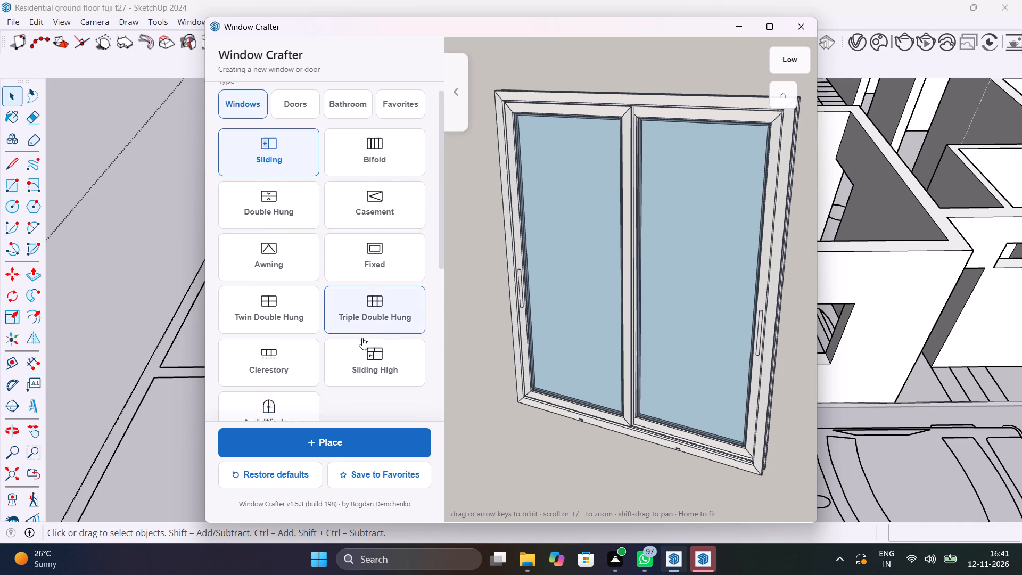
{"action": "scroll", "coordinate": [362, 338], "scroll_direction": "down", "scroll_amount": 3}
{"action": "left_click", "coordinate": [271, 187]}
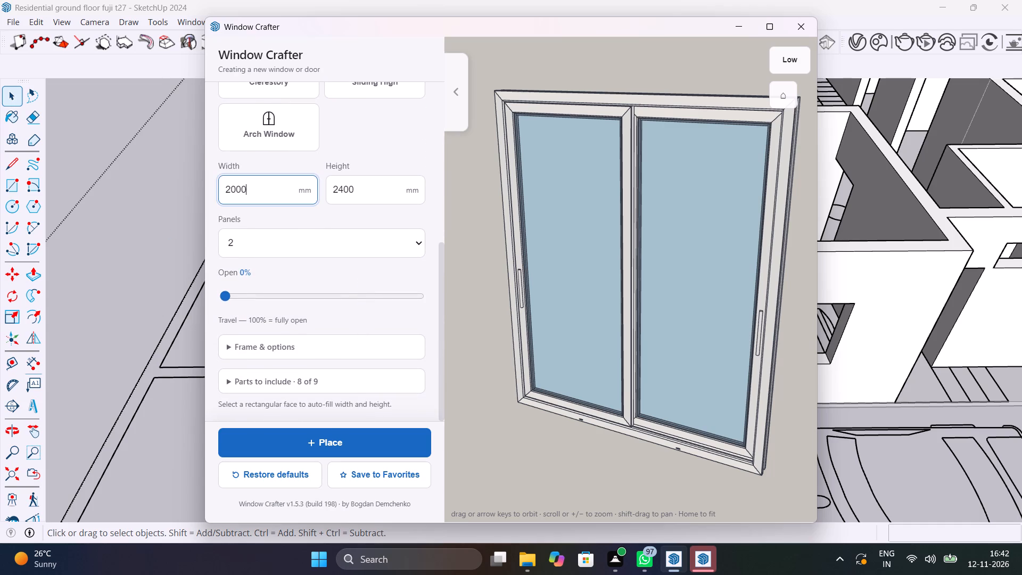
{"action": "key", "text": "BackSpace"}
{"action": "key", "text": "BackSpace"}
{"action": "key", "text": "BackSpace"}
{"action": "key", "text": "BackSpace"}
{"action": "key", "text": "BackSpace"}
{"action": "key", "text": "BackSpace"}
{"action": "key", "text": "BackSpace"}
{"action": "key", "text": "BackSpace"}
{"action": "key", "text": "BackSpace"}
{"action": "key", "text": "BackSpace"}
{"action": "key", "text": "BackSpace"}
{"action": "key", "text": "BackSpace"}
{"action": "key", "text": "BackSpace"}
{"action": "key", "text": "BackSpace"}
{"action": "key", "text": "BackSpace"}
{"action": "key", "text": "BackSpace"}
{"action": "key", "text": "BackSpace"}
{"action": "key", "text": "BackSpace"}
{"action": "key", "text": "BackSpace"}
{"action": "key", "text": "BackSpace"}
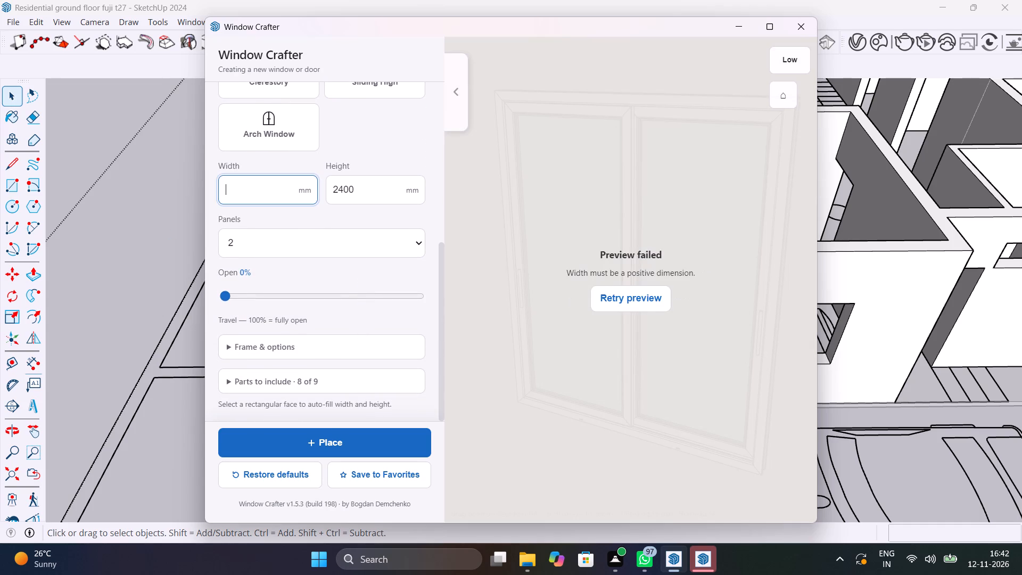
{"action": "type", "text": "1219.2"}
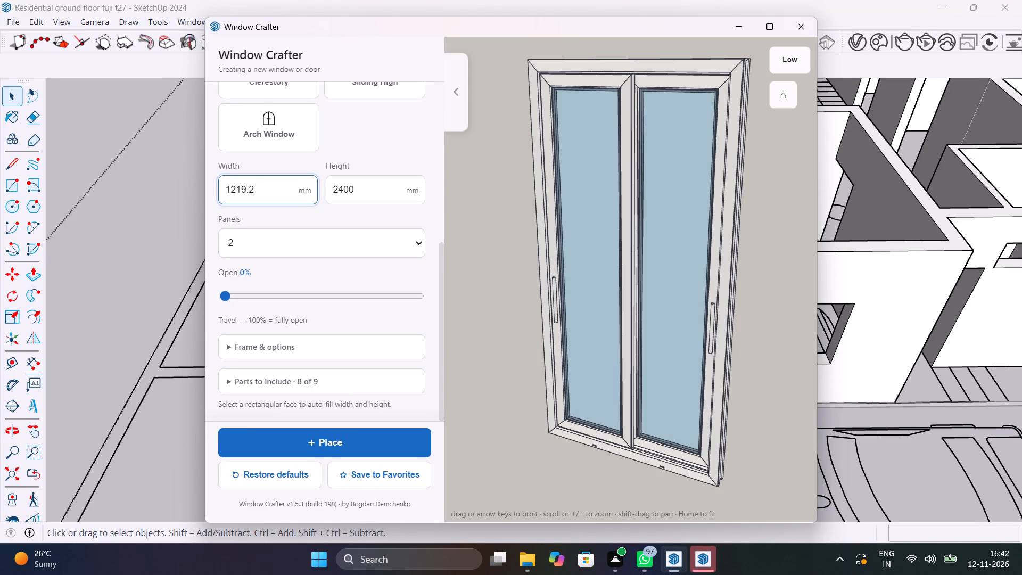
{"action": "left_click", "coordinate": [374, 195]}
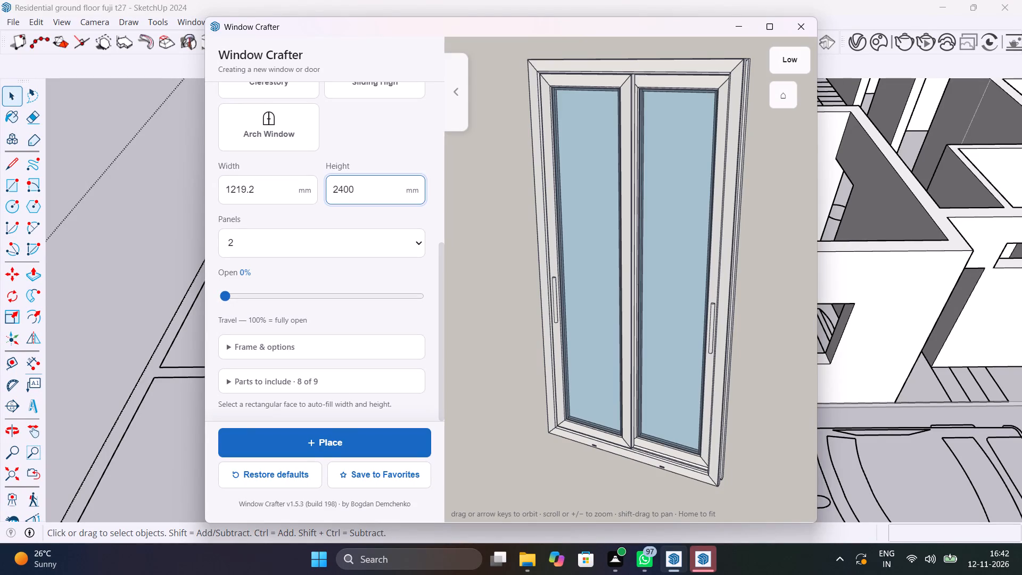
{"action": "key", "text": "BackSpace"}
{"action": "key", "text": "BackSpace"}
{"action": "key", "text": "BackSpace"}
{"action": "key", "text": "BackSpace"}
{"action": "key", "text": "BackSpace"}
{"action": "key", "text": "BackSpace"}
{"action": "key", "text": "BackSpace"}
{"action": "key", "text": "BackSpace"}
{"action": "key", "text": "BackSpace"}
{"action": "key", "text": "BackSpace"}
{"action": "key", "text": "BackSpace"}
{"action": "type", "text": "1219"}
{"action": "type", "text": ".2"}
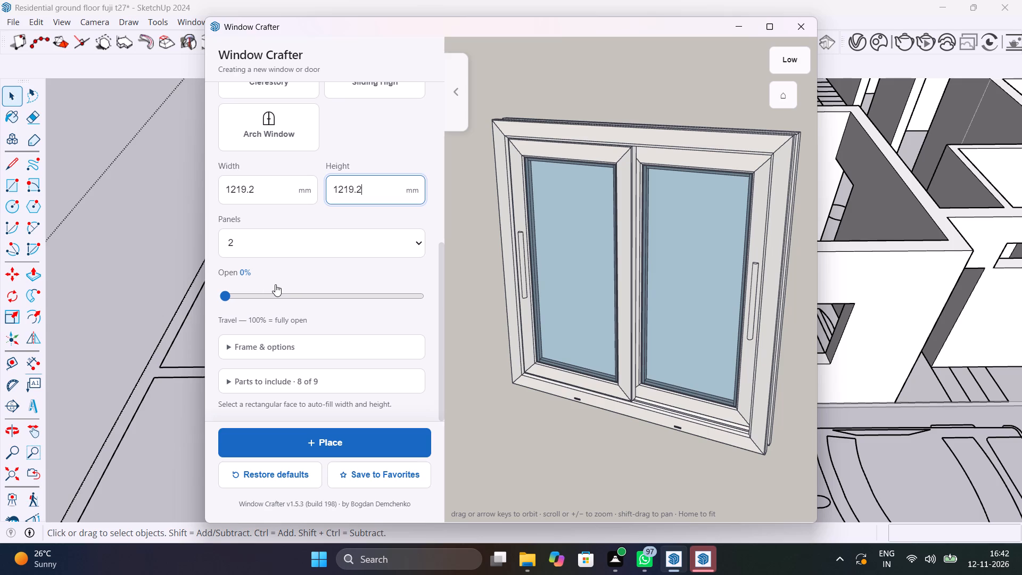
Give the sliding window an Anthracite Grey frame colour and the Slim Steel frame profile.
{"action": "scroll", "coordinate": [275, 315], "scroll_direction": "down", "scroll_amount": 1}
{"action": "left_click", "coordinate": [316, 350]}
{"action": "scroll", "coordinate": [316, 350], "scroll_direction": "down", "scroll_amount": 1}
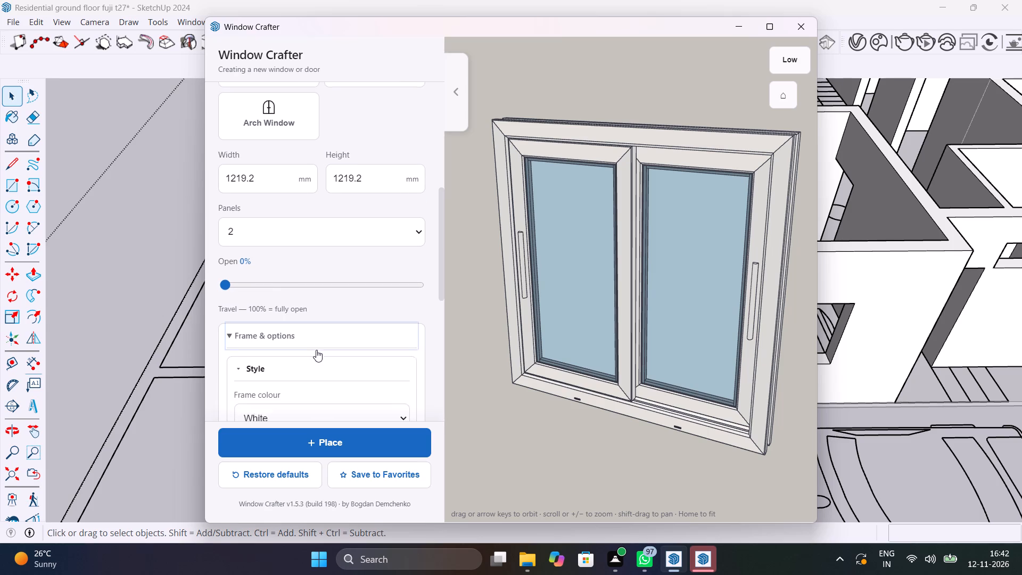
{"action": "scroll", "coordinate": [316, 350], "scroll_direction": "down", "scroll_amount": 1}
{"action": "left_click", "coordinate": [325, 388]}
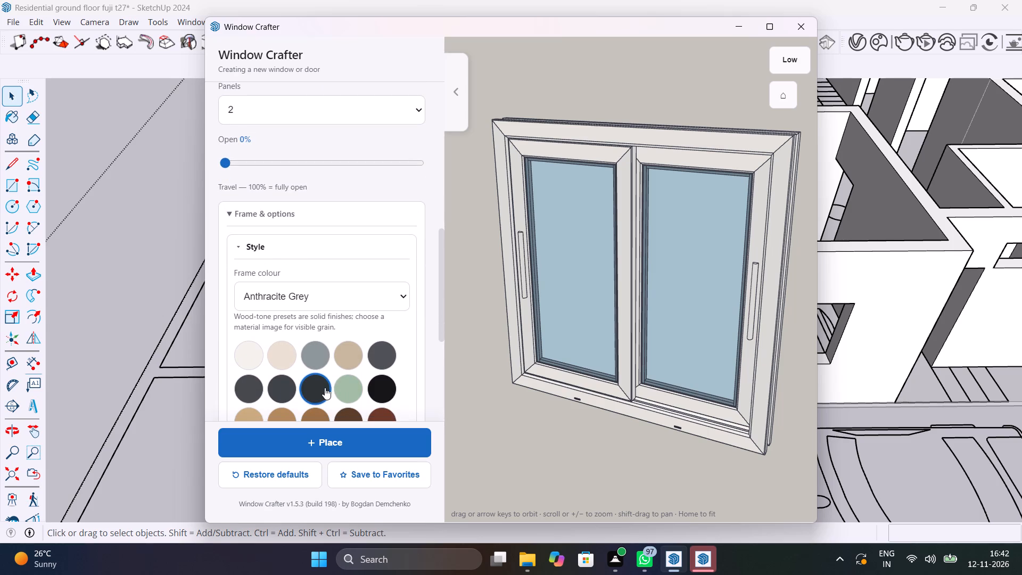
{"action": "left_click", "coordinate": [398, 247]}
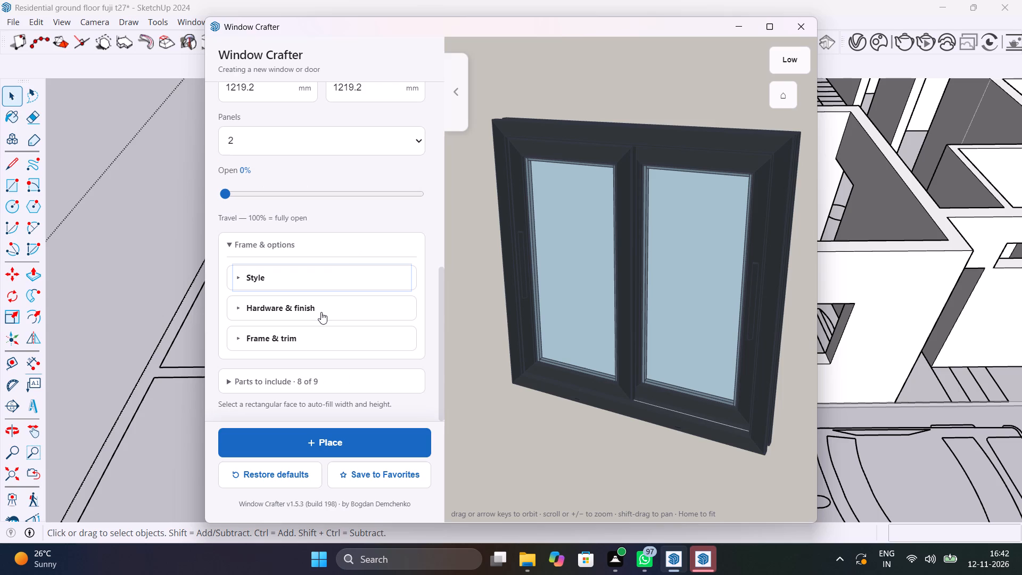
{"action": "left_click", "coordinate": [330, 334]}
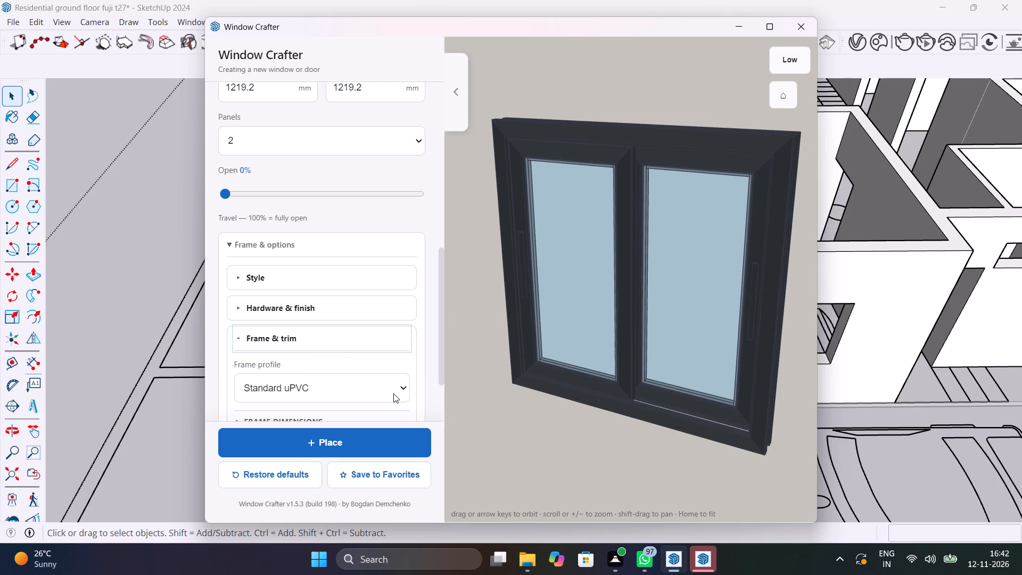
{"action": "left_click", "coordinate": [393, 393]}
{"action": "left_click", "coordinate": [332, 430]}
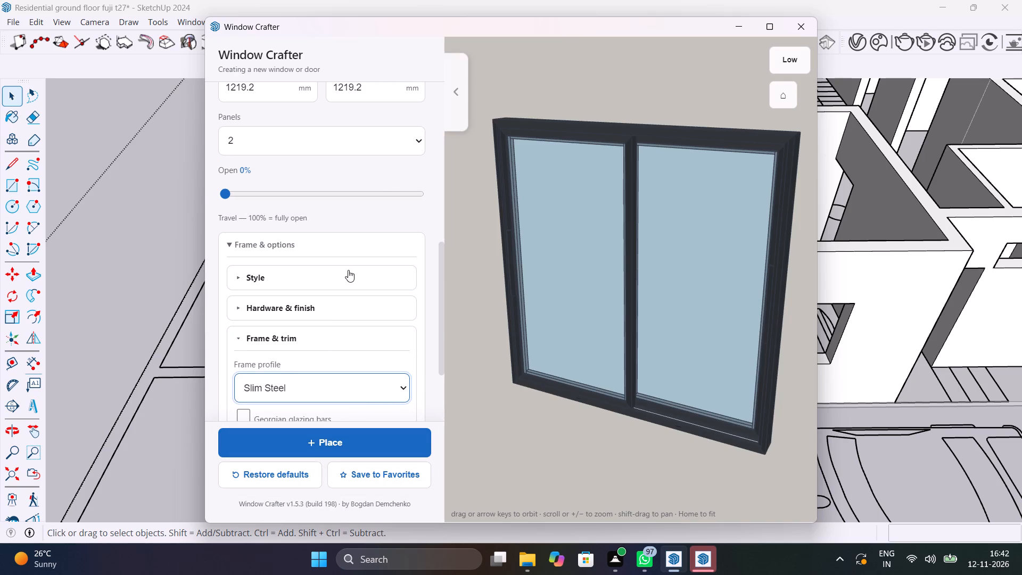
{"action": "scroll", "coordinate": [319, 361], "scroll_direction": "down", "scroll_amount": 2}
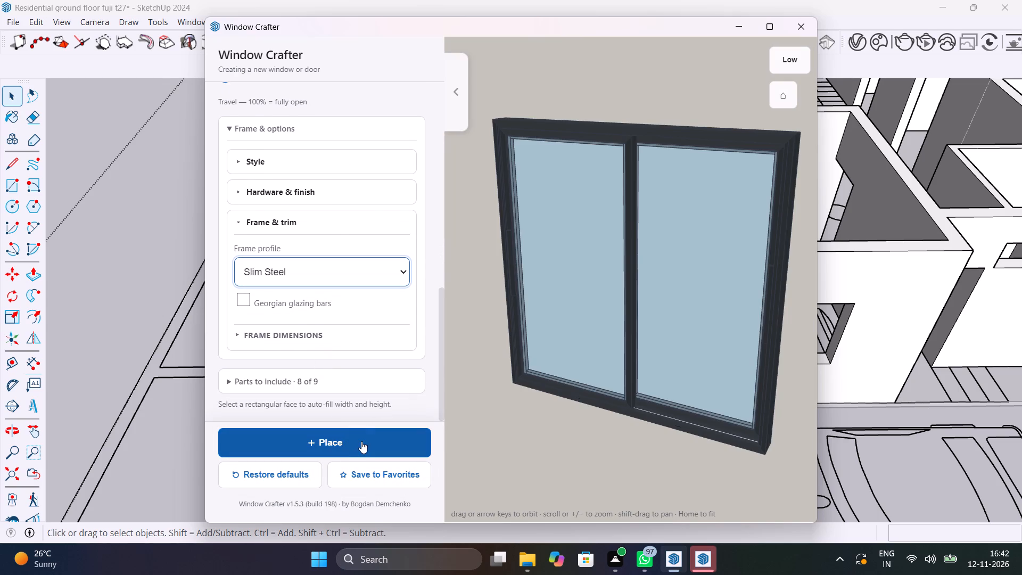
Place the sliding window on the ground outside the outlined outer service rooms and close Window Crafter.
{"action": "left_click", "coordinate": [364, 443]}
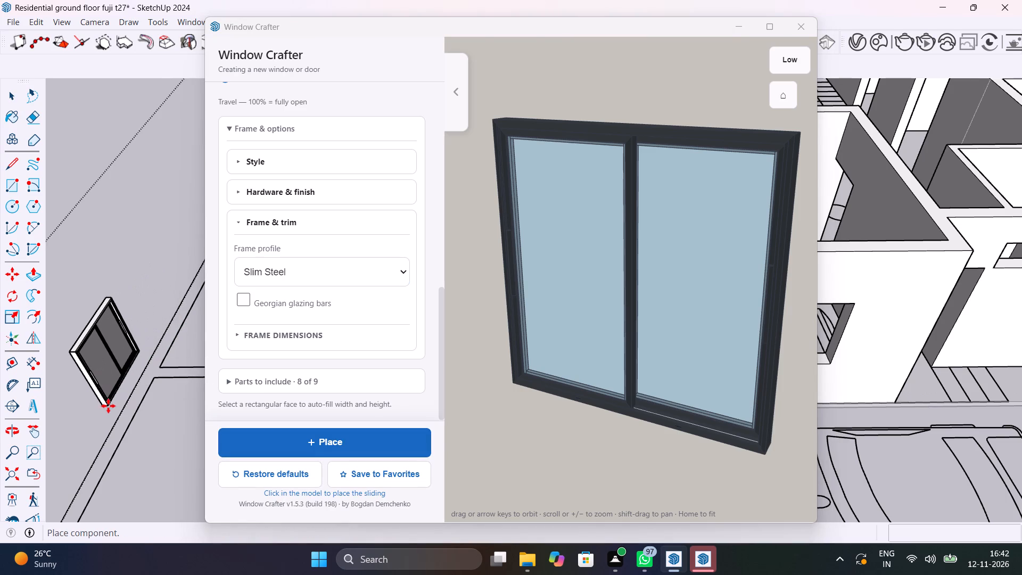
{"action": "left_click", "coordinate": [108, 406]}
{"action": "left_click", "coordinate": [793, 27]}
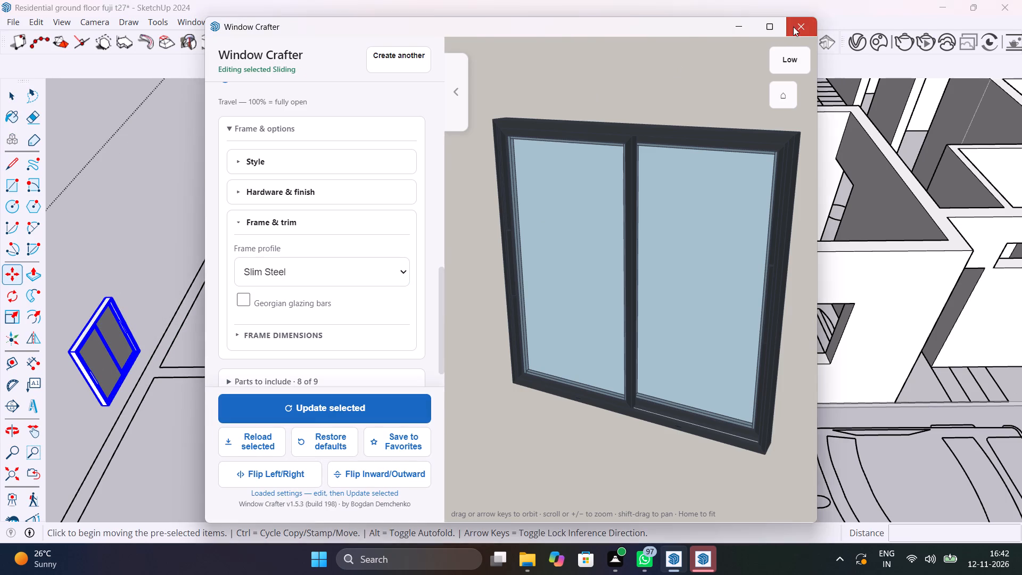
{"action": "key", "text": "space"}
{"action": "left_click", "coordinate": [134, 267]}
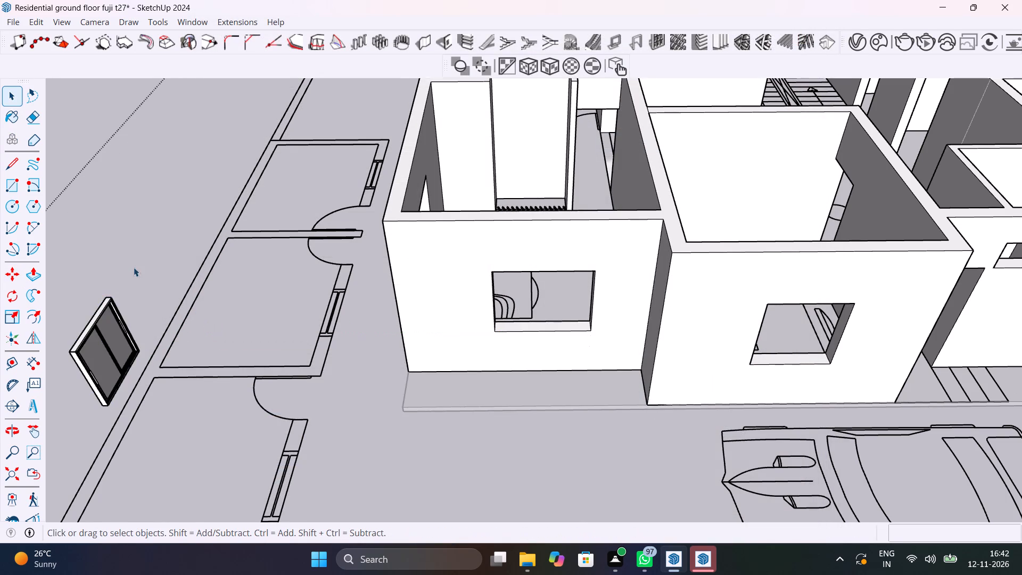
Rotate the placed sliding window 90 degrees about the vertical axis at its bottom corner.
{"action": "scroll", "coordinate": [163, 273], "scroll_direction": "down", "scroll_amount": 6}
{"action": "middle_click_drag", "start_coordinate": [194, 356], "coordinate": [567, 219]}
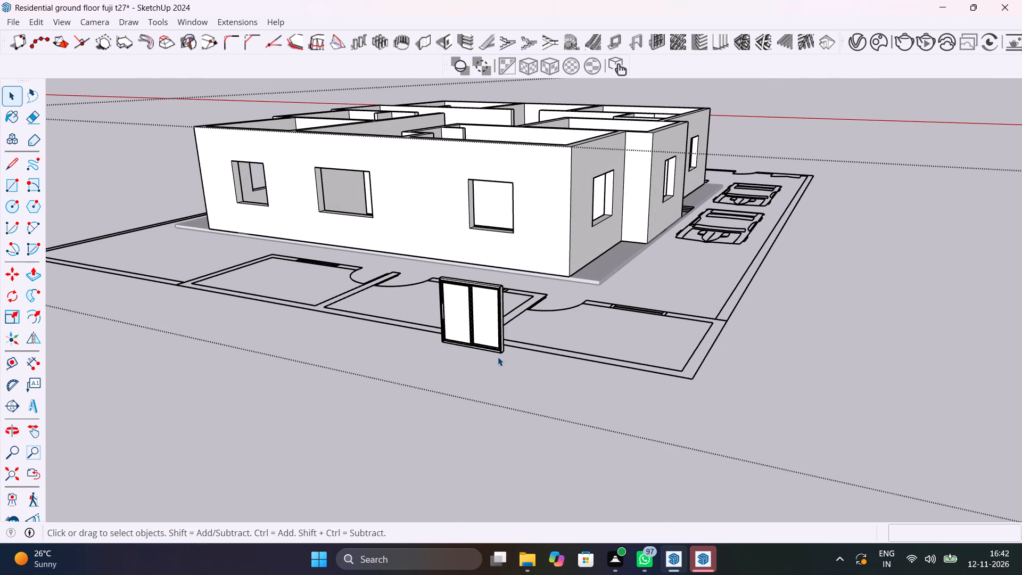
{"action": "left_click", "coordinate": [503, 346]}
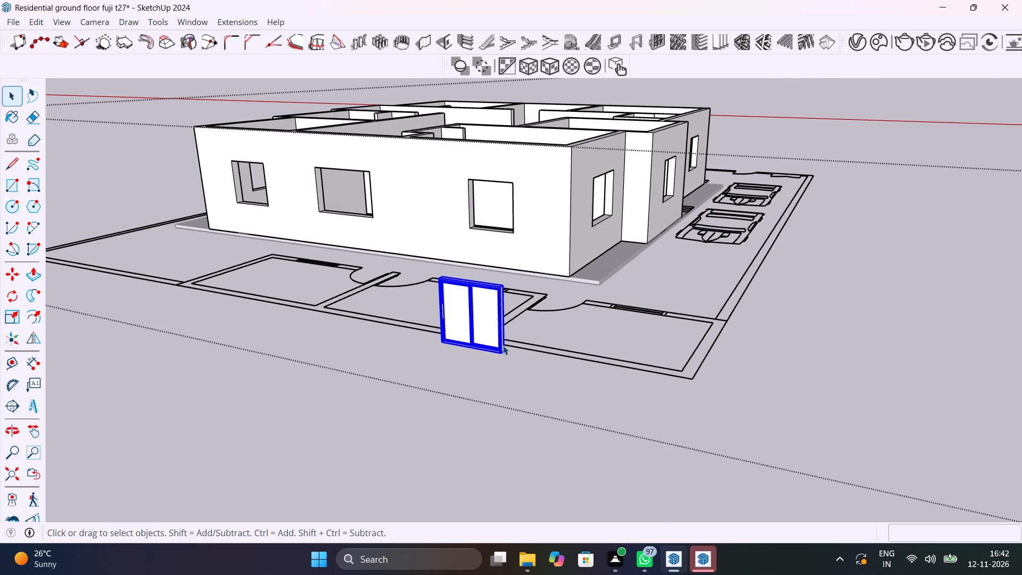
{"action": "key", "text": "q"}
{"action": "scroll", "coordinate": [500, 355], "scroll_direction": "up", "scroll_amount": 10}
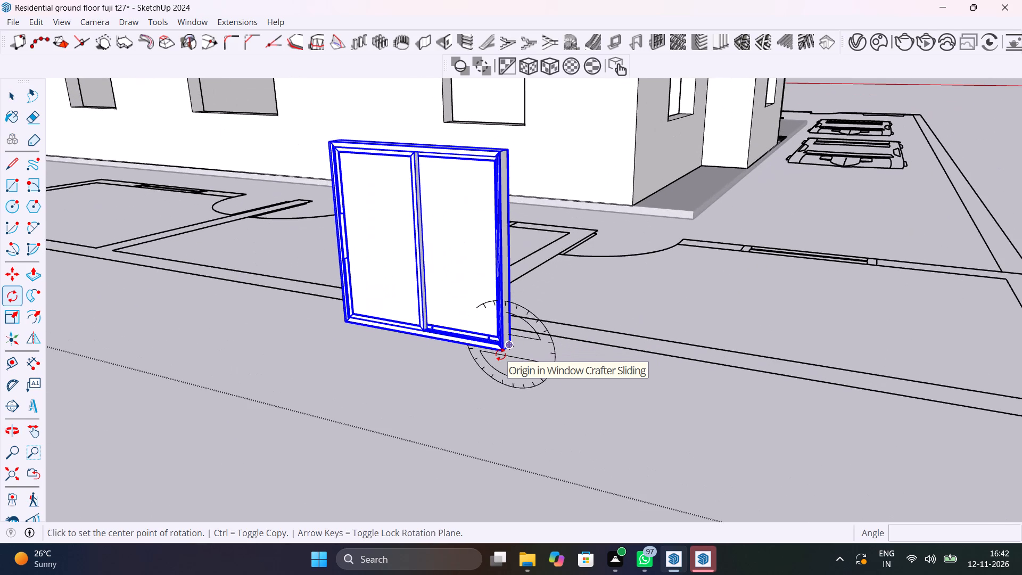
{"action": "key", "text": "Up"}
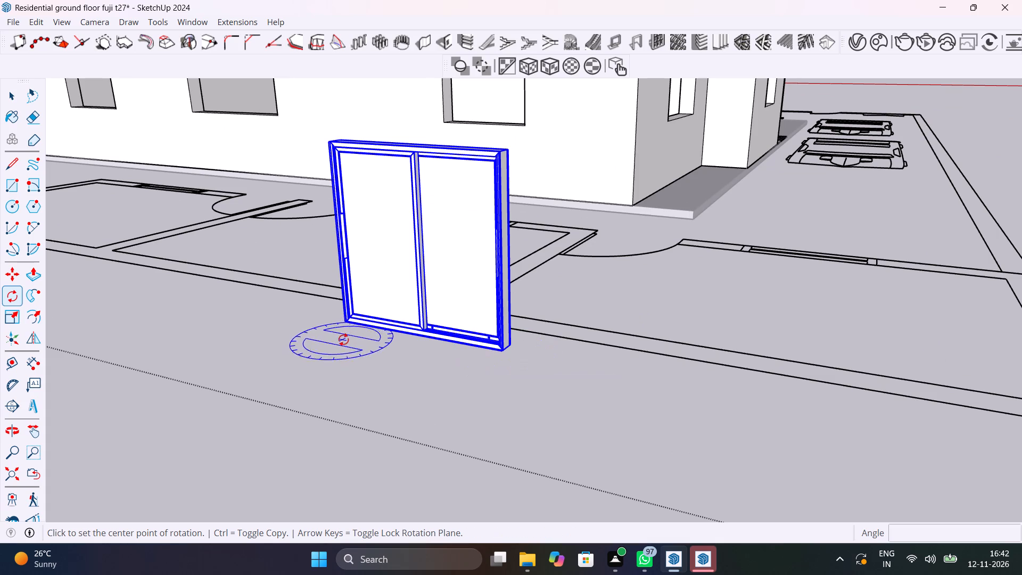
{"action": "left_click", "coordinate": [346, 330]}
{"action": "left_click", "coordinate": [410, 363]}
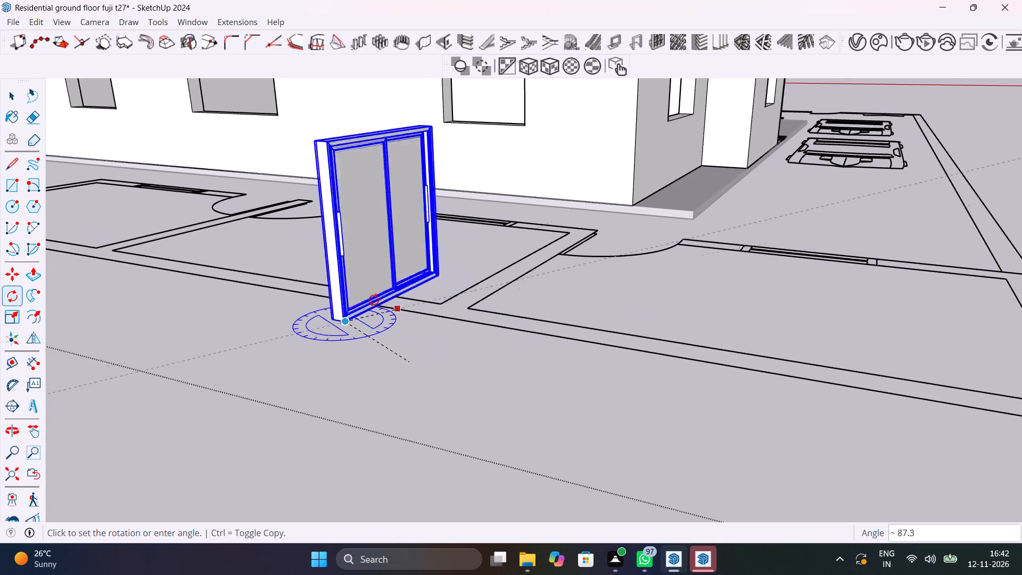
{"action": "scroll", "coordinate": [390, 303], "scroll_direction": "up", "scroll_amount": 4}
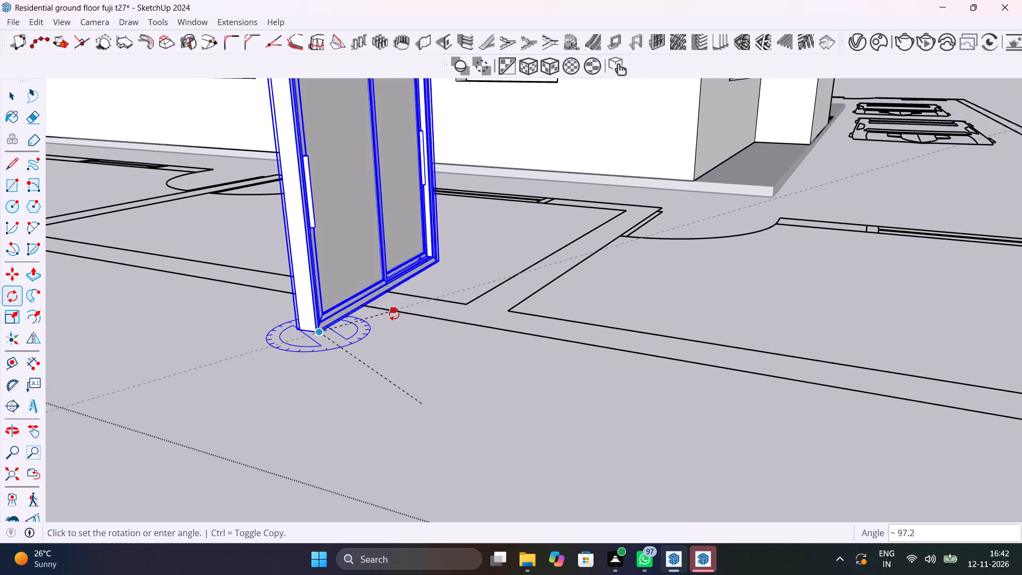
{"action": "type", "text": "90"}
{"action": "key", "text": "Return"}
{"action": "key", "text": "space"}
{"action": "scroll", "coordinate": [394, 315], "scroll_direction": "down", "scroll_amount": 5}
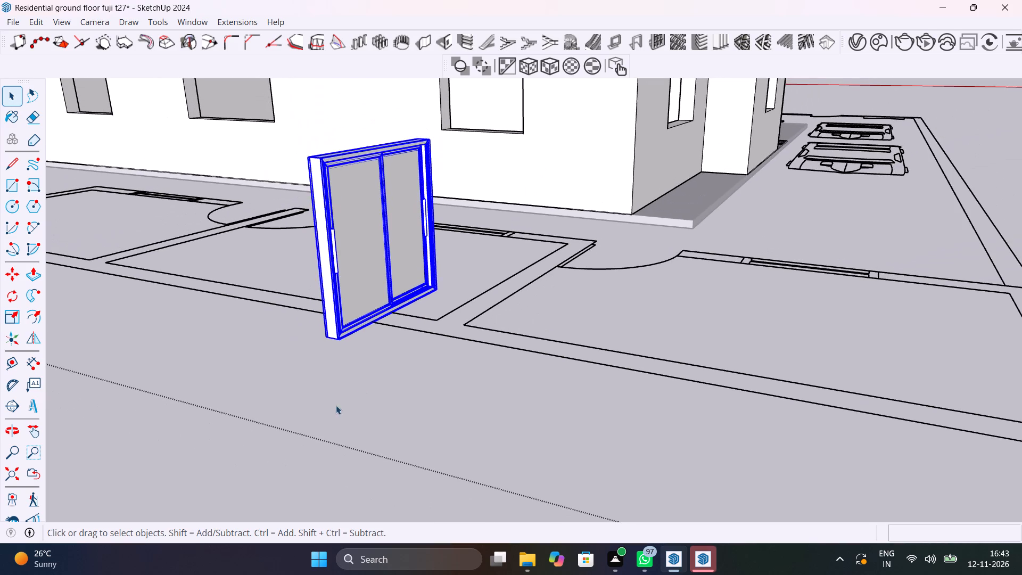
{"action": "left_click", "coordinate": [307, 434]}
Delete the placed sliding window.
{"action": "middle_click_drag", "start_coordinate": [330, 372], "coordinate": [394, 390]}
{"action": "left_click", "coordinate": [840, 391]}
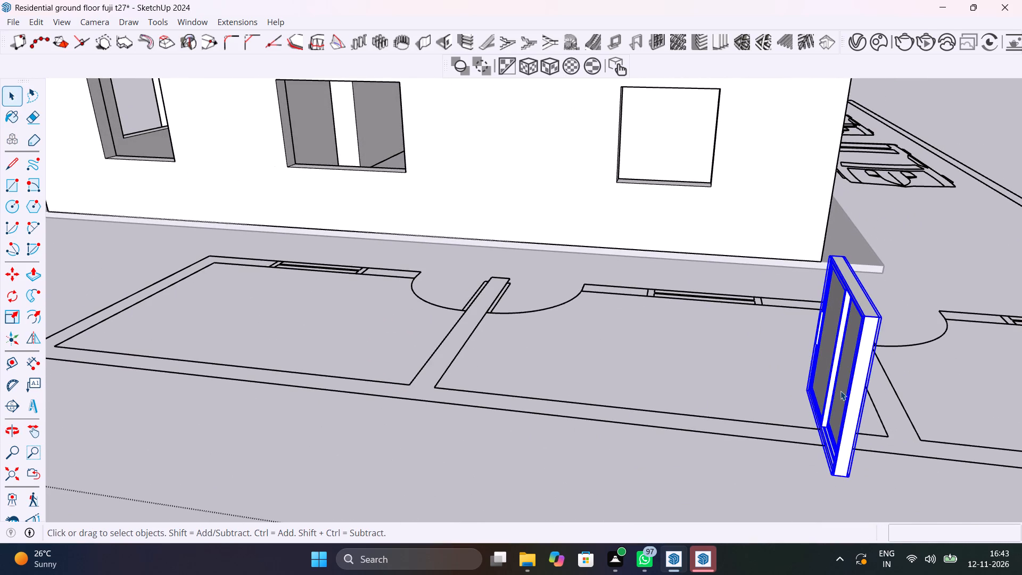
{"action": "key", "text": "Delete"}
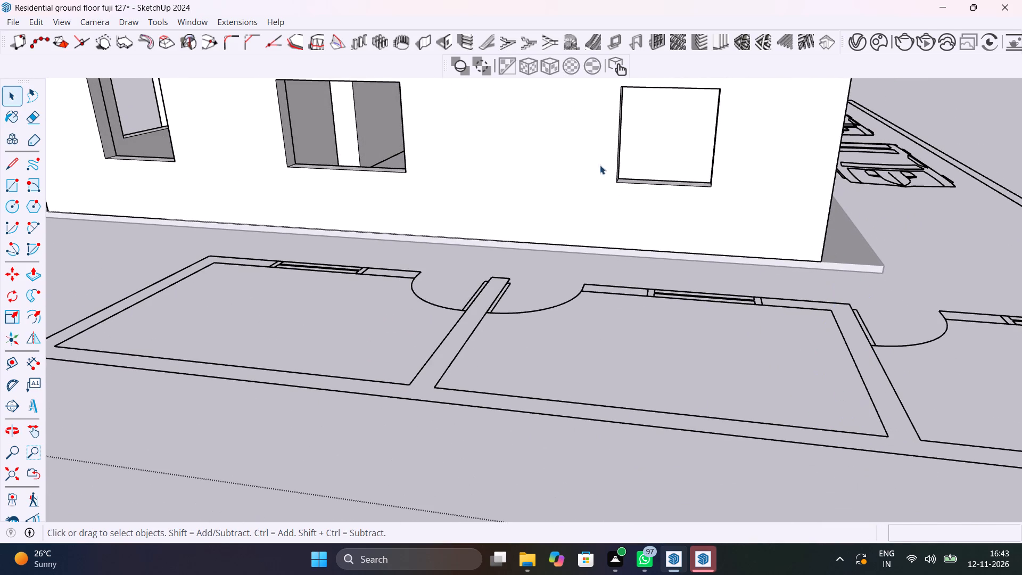
Start a new sliding window in Window Crafter and set its frame profile to Slim Steel.
{"action": "left_click", "coordinate": [222, 27]}
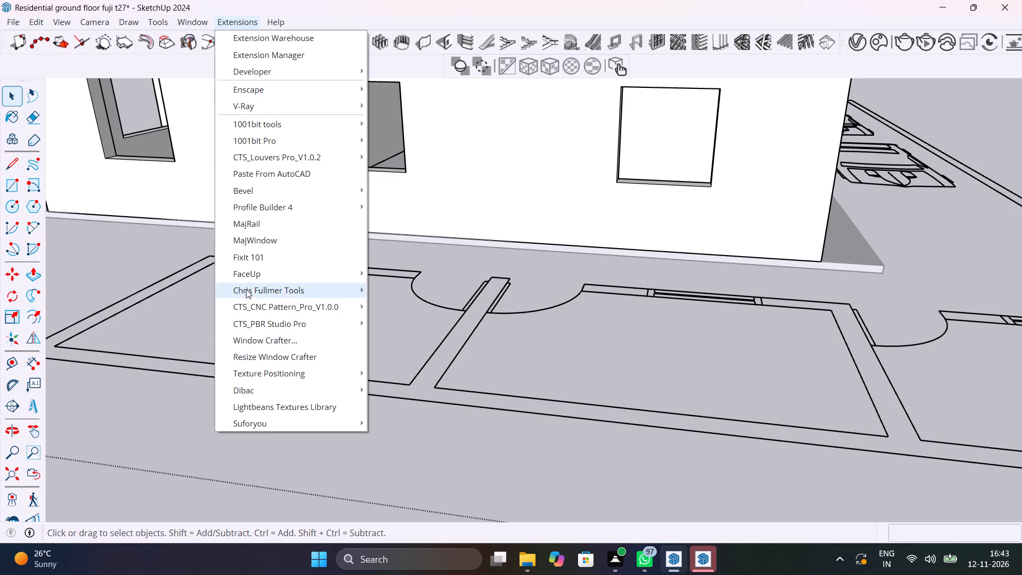
{"action": "left_click", "coordinate": [276, 340]}
{"action": "scroll", "coordinate": [359, 331], "scroll_direction": "down", "scroll_amount": 3}
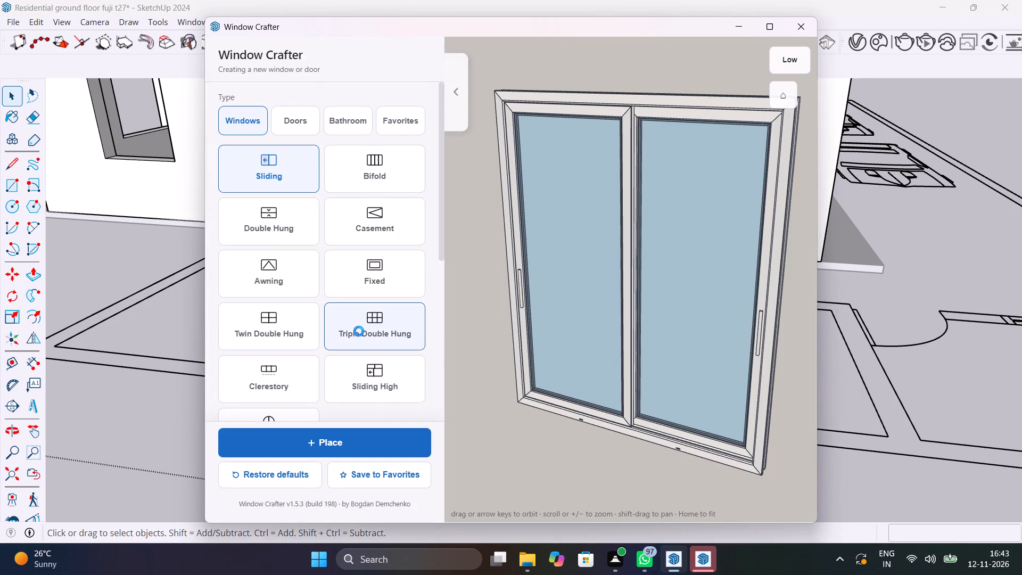
{"action": "scroll", "coordinate": [359, 331], "scroll_direction": "down", "scroll_amount": 2}
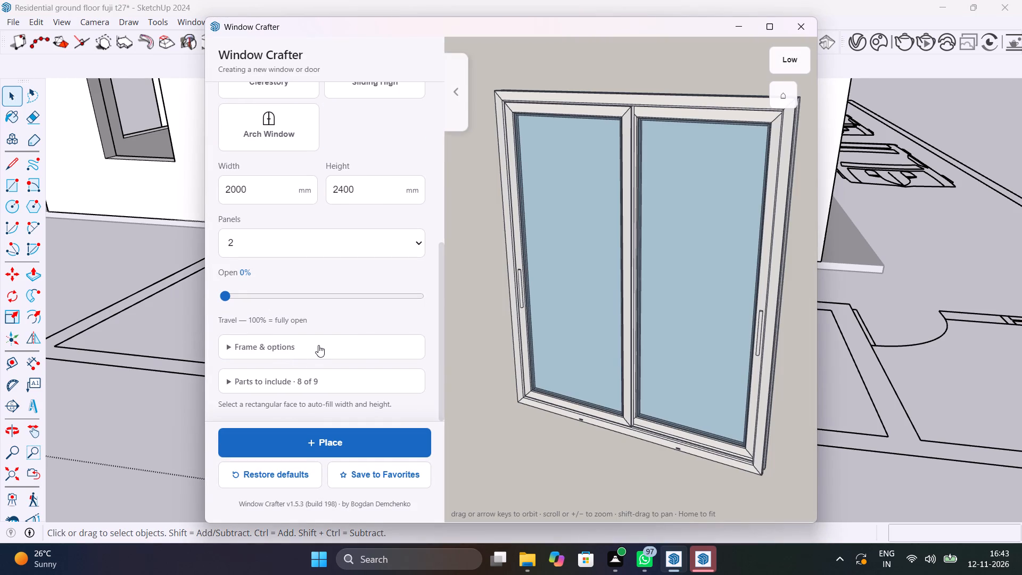
{"action": "left_click", "coordinate": [318, 344]}
{"action": "scroll", "coordinate": [318, 344], "scroll_direction": "down", "scroll_amount": 2}
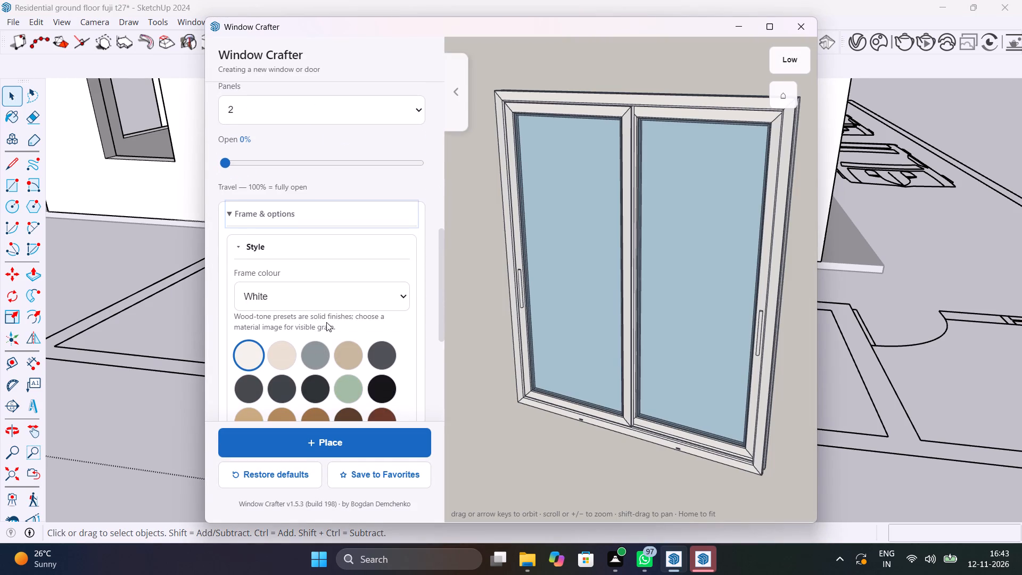
{"action": "left_click", "coordinate": [372, 242]}
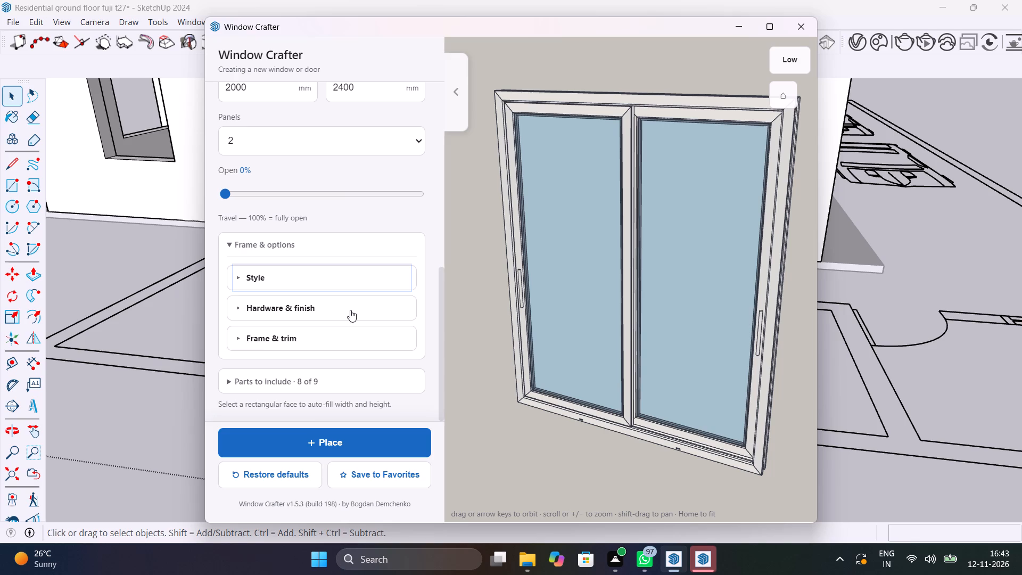
{"action": "left_click", "coordinate": [351, 309]}
{"action": "left_click", "coordinate": [351, 309]}
{"action": "left_click", "coordinate": [355, 336]}
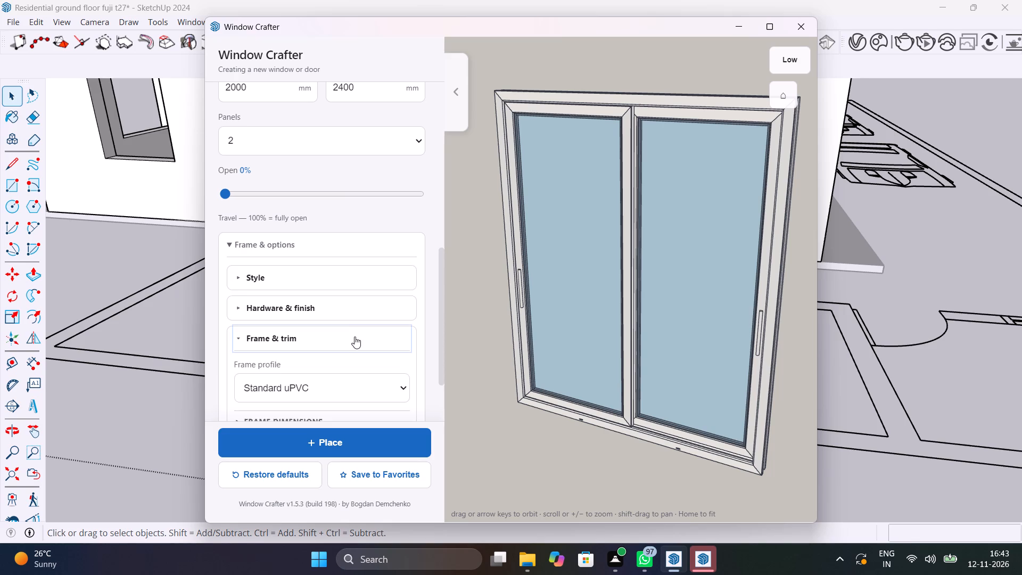
{"action": "scroll", "coordinate": [358, 348], "scroll_direction": "down", "scroll_amount": 2}
{"action": "left_click", "coordinate": [399, 302]}
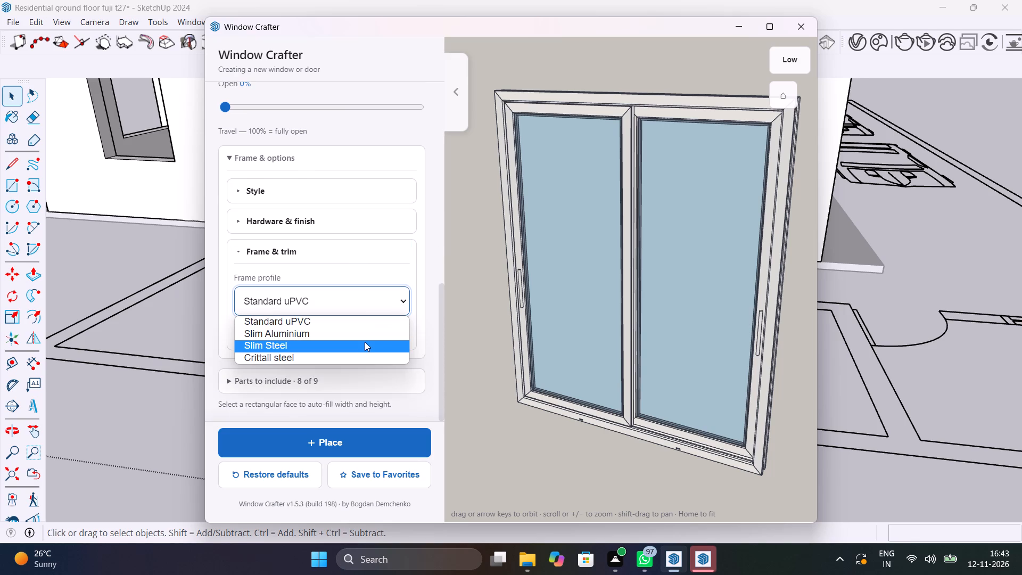
{"action": "left_click", "coordinate": [364, 343]}
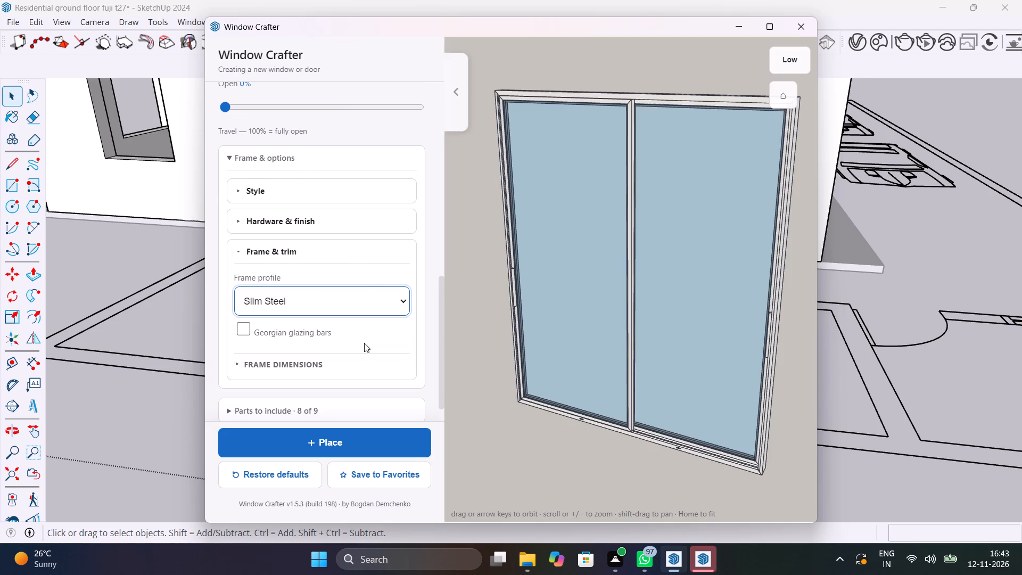
Set the sliding window's frame colour to Anthracite Grey.
{"action": "scroll", "coordinate": [355, 344], "scroll_direction": "down", "scroll_amount": 5}
{"action": "scroll", "coordinate": [355, 344], "scroll_direction": "up", "scroll_amount": 2}
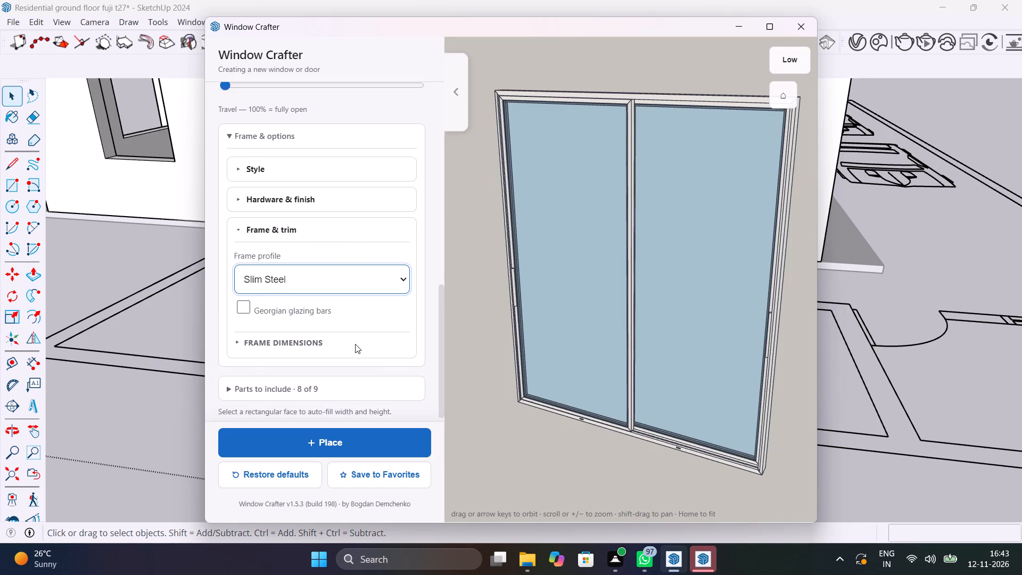
{"action": "scroll", "coordinate": [355, 344], "scroll_direction": "up", "scroll_amount": 1}
{"action": "scroll", "coordinate": [352, 338], "scroll_direction": "down", "scroll_amount": 2}
{"action": "left_click", "coordinate": [340, 226]}
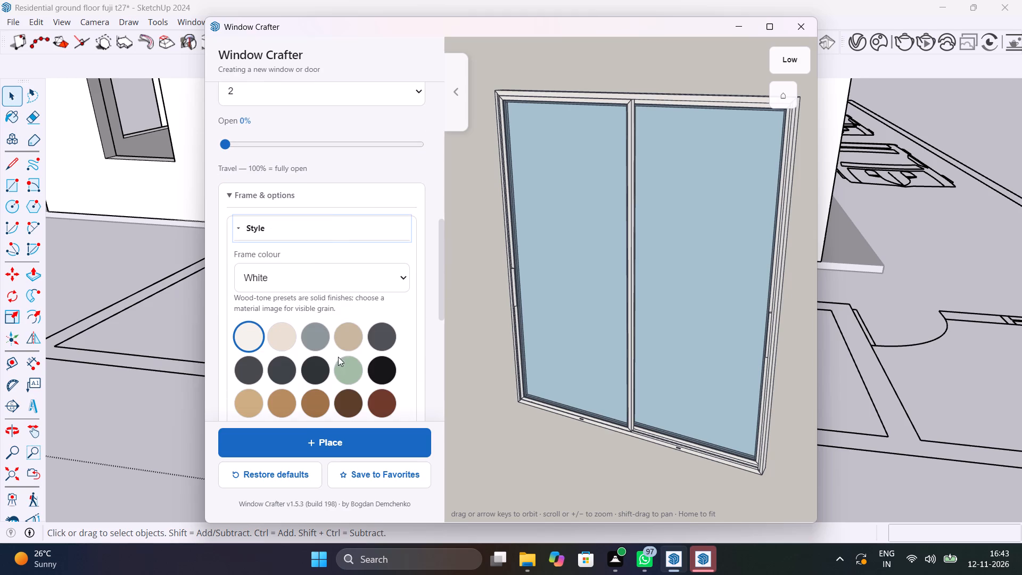
{"action": "left_click", "coordinate": [311, 373]}
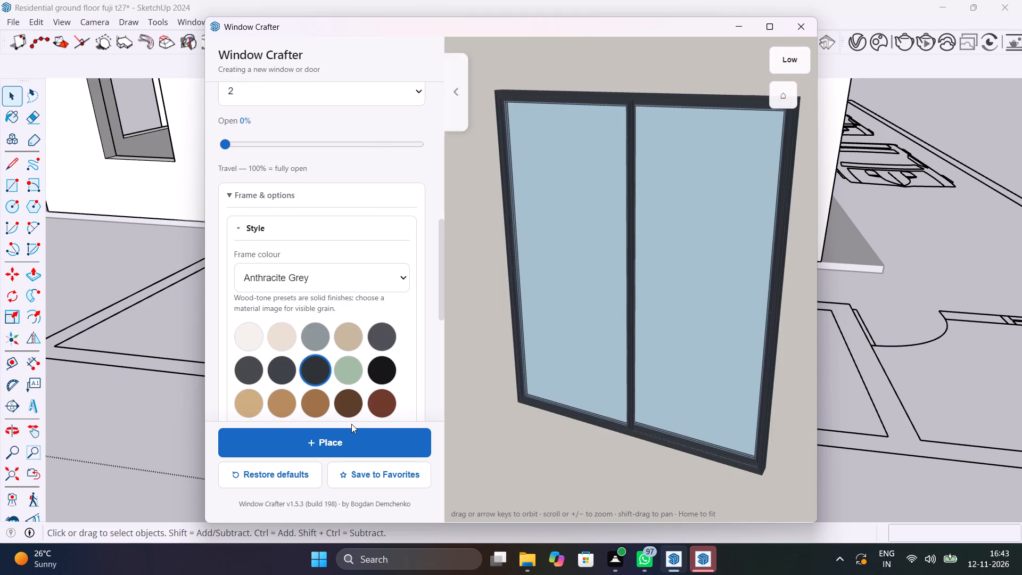
Set the sliding window's width to 1219.2 mm and its height to 1219.2 mm.
{"action": "scroll", "coordinate": [312, 219], "scroll_direction": "up", "scroll_amount": 4}
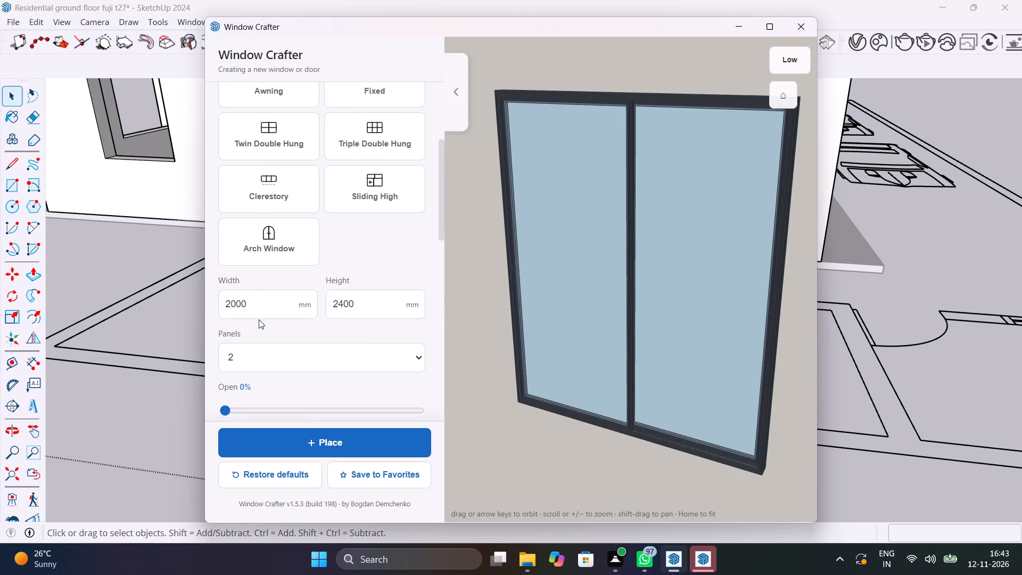
{"action": "left_click", "coordinate": [276, 300]}
{"action": "key", "text": "BackSpace"}
{"action": "key", "text": "BackSpace"}
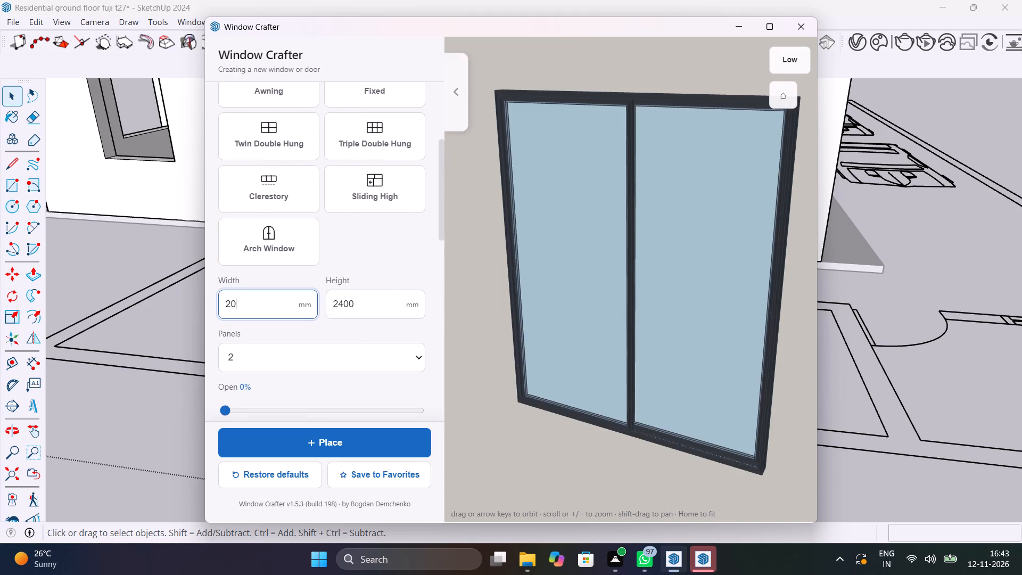
{"action": "key", "text": "BackSpace"}
{"action": "key", "text": "BackSpace"}
{"action": "type", "text": "1219.2"}
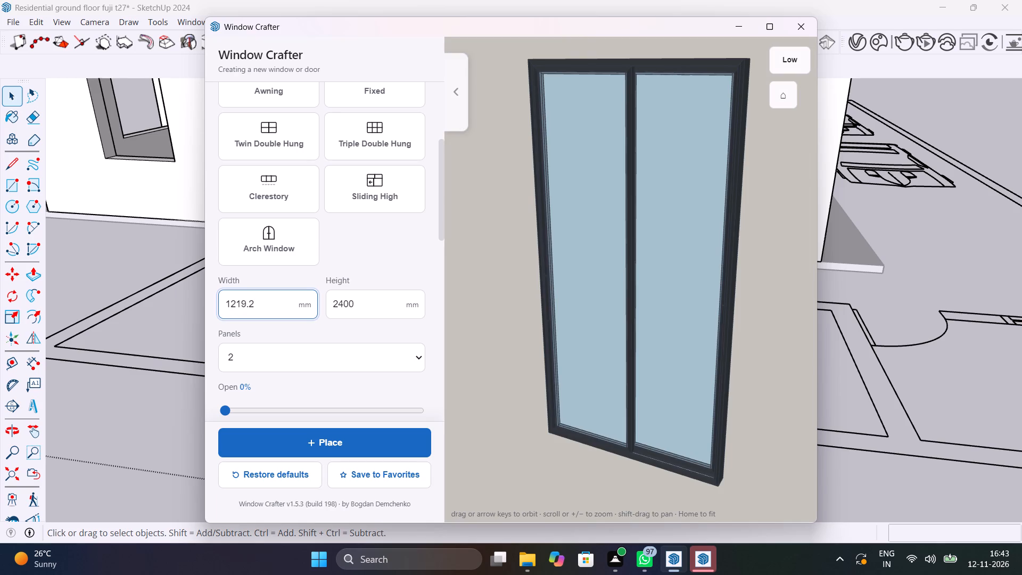
{"action": "left_click_drag", "start_coordinate": [355, 304], "coordinate": [311, 307]}
{"action": "type", "text": "1219.2"}
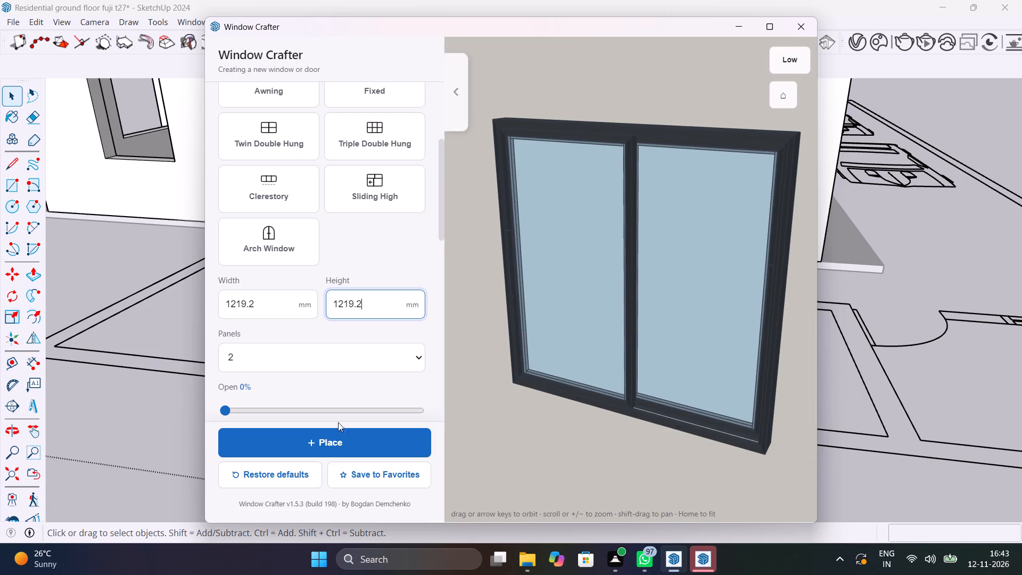
Review the sliding window's style, hardware and frame profile options before placing it.
{"action": "left_click", "coordinate": [350, 440]}
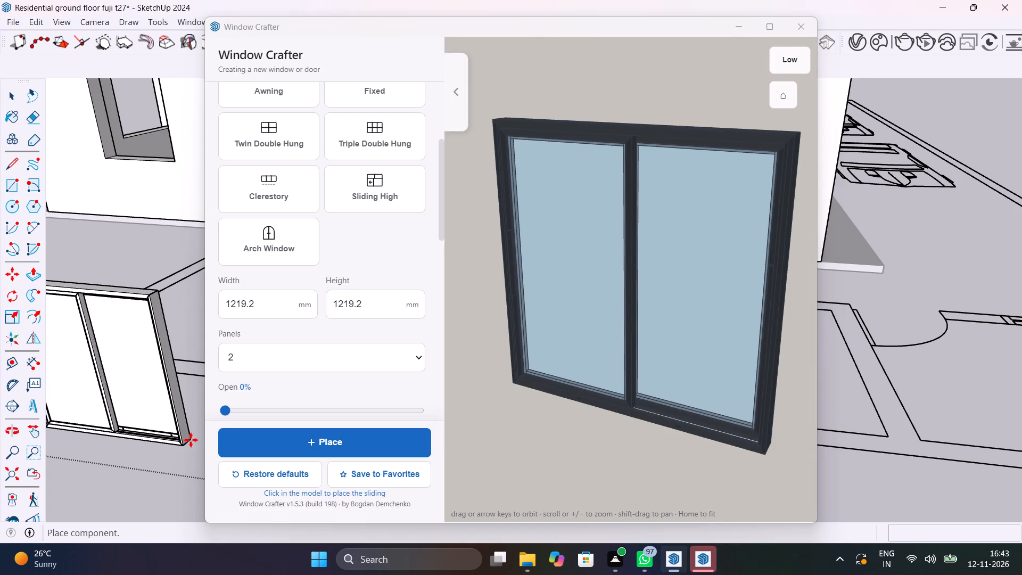
{"action": "scroll", "coordinate": [310, 392], "scroll_direction": "down", "scroll_amount": 4}
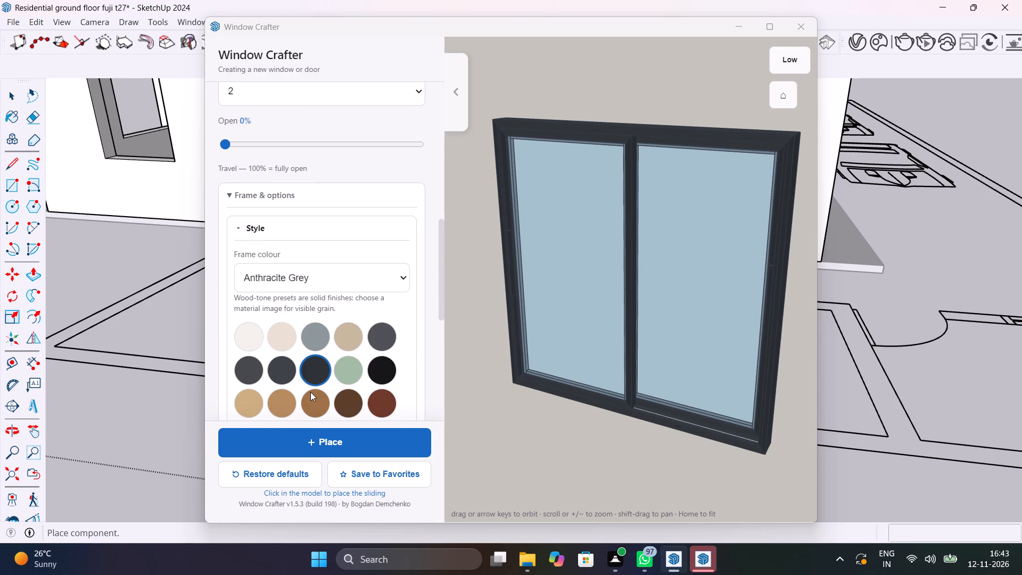
{"action": "scroll", "coordinate": [310, 392], "scroll_direction": "up", "scroll_amount": 4}
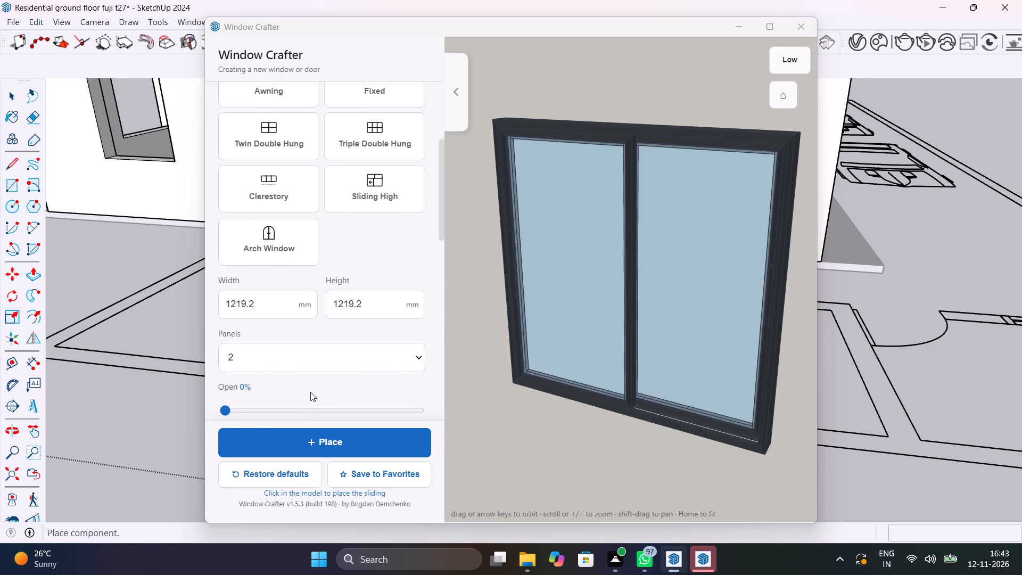
{"action": "scroll", "coordinate": [377, 358], "scroll_direction": "down", "scroll_amount": 3}
{"action": "left_click", "coordinate": [333, 298]}
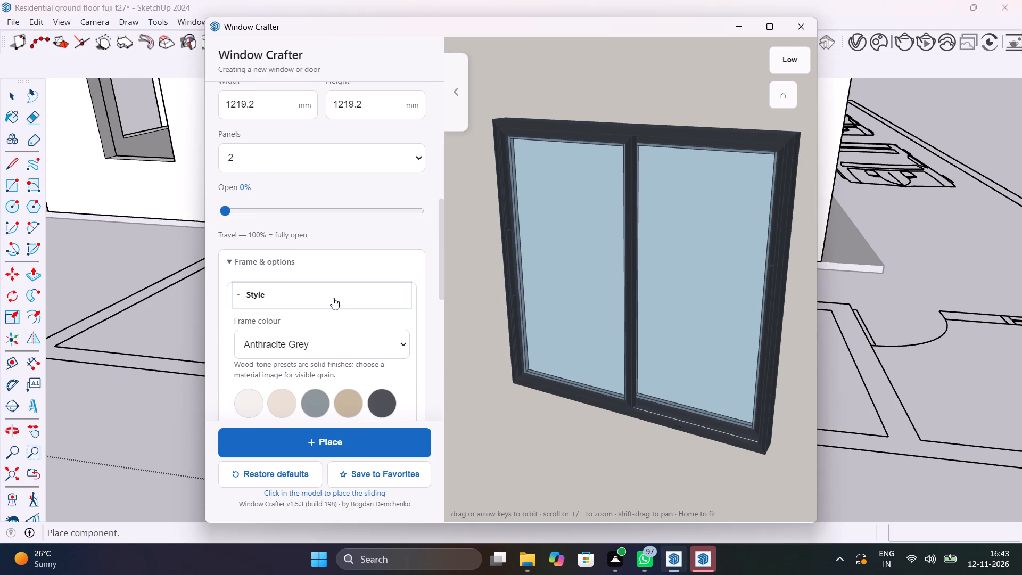
{"action": "left_click", "coordinate": [354, 350]}
{"action": "scroll", "coordinate": [354, 350], "scroll_direction": "down", "scroll_amount": 2}
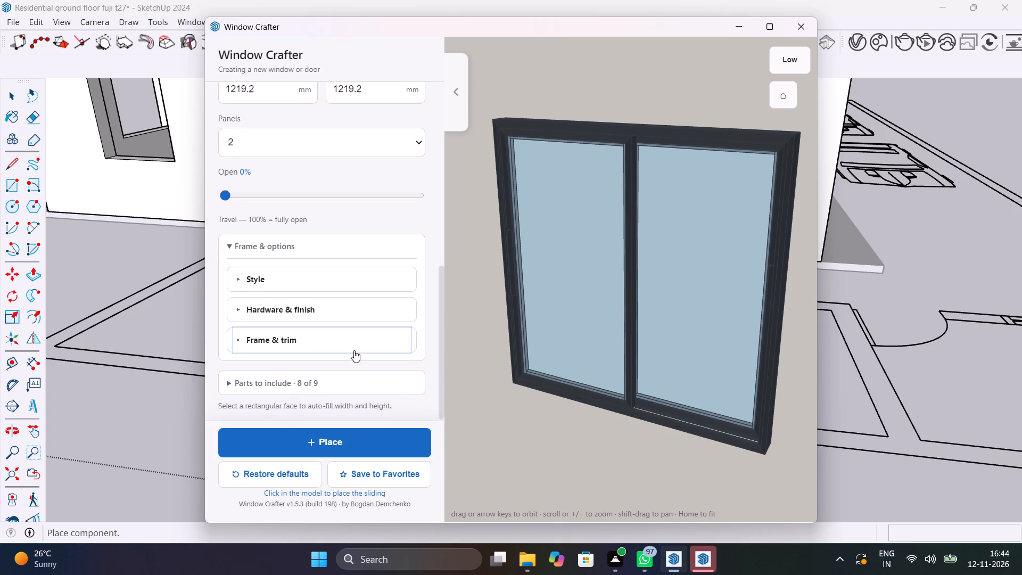
{"action": "left_click", "coordinate": [378, 309]}
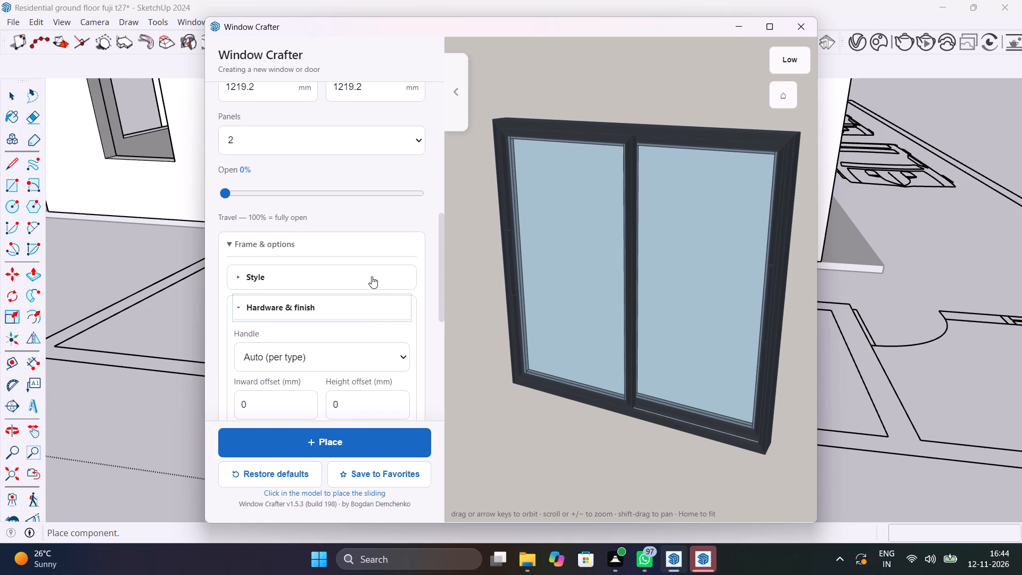
{"action": "left_click", "coordinate": [372, 276]}
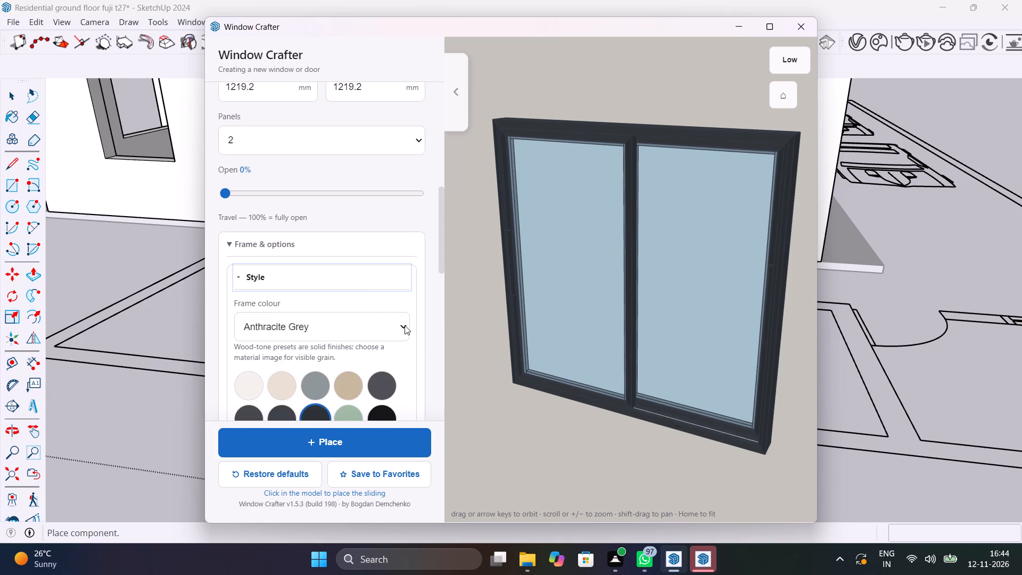
{"action": "left_click", "coordinate": [380, 275]}
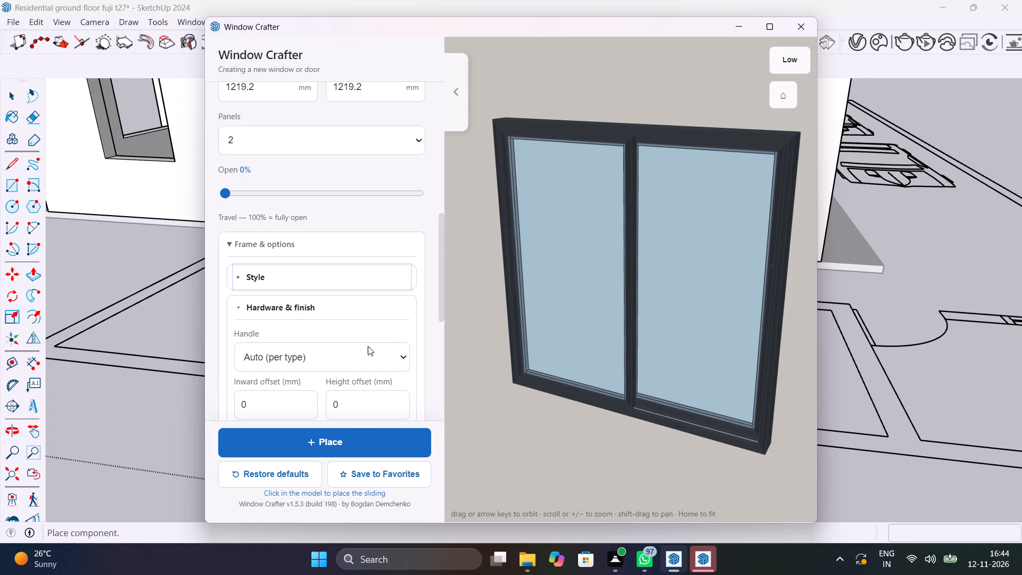
{"action": "left_click", "coordinate": [400, 355]}
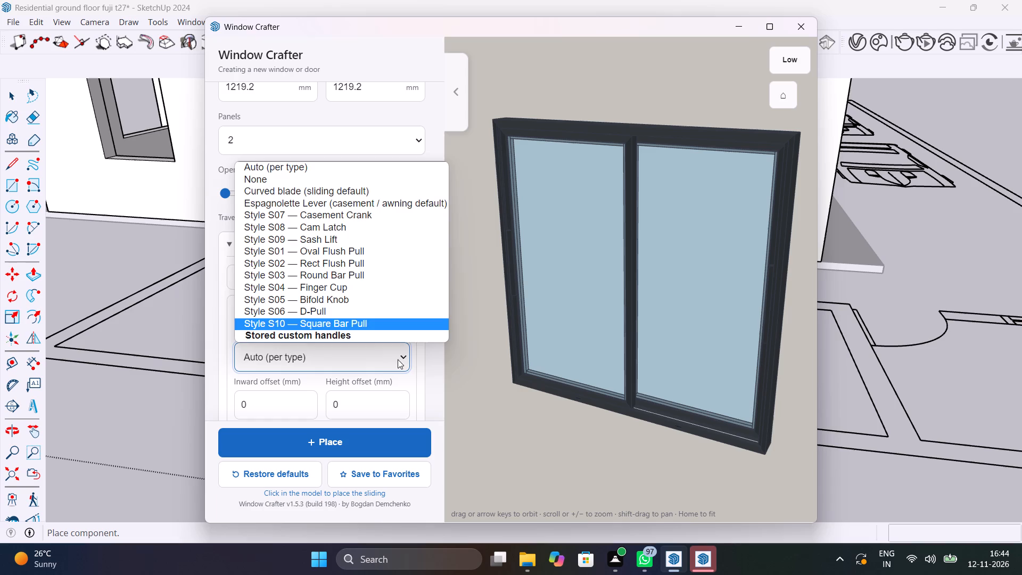
{"action": "left_click", "coordinate": [400, 357]}
{"action": "left_click", "coordinate": [326, 305]}
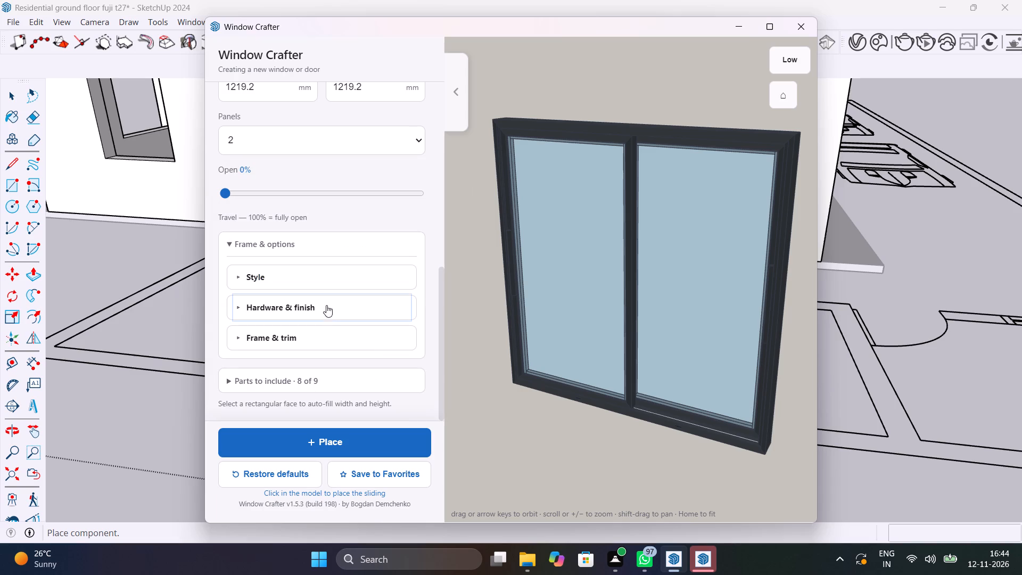
{"action": "left_click", "coordinate": [375, 336]}
{"action": "scroll", "coordinate": [375, 336], "scroll_direction": "down", "scroll_amount": 1}
{"action": "left_click", "coordinate": [402, 320]}
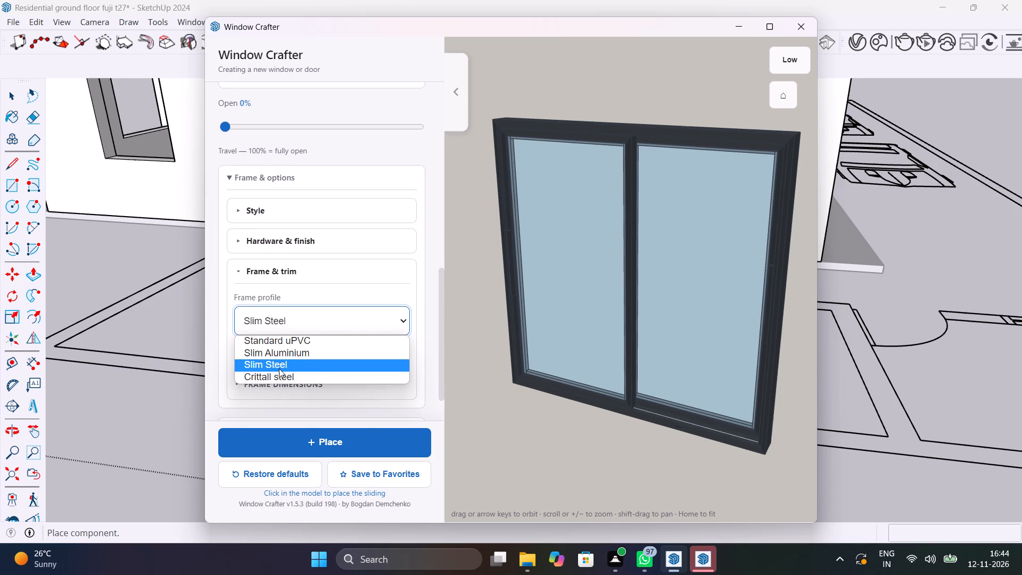
{"action": "left_click", "coordinate": [279, 368]}
{"action": "scroll", "coordinate": [333, 383], "scroll_direction": "down", "scroll_amount": 3}
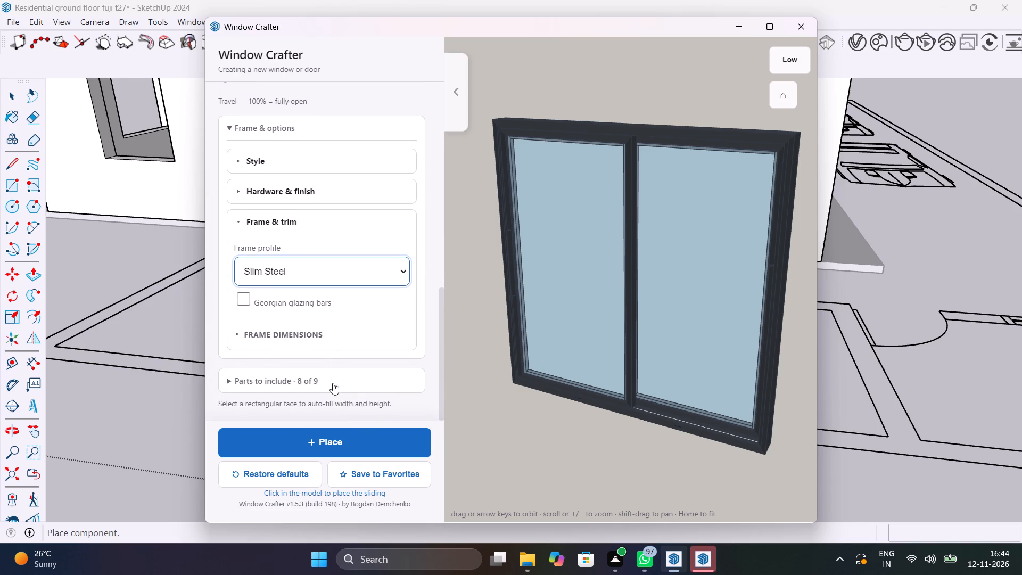
Place the sliding window on the ground just outside the outlined rooms and close Window Crafter.
{"action": "left_click", "coordinate": [362, 444]}
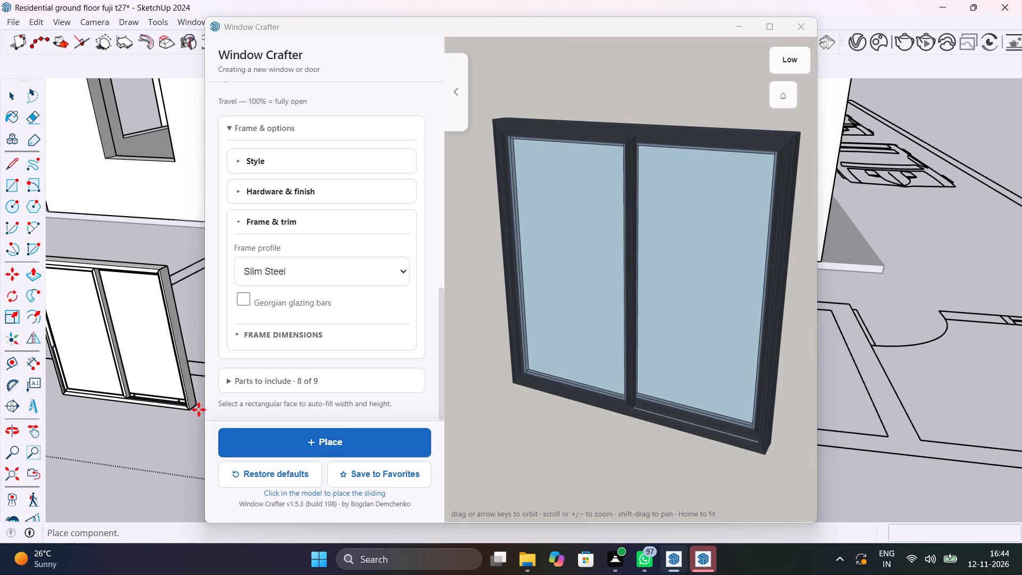
{"action": "left_click", "coordinate": [200, 419]}
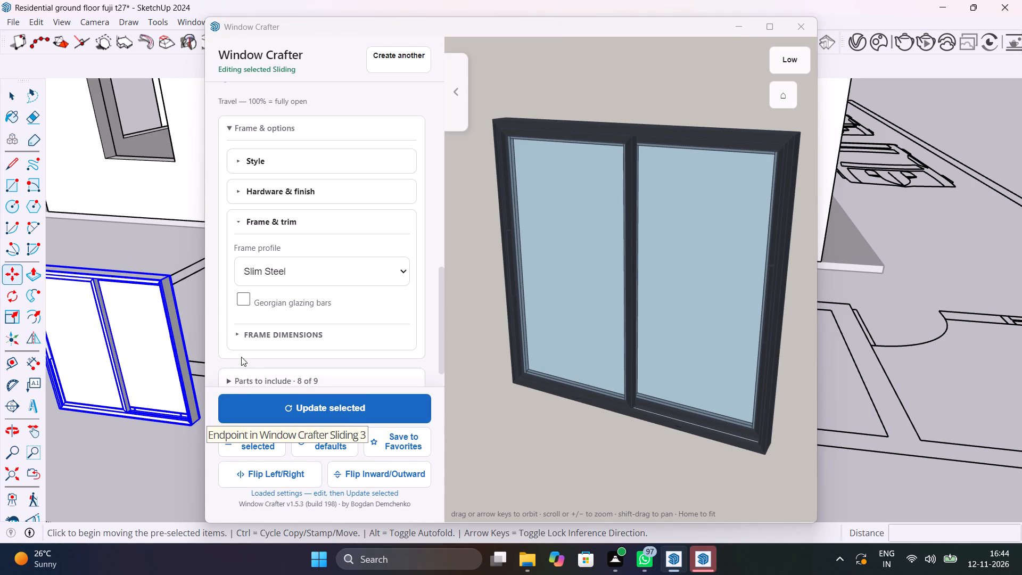
{"action": "key", "text": "space"}
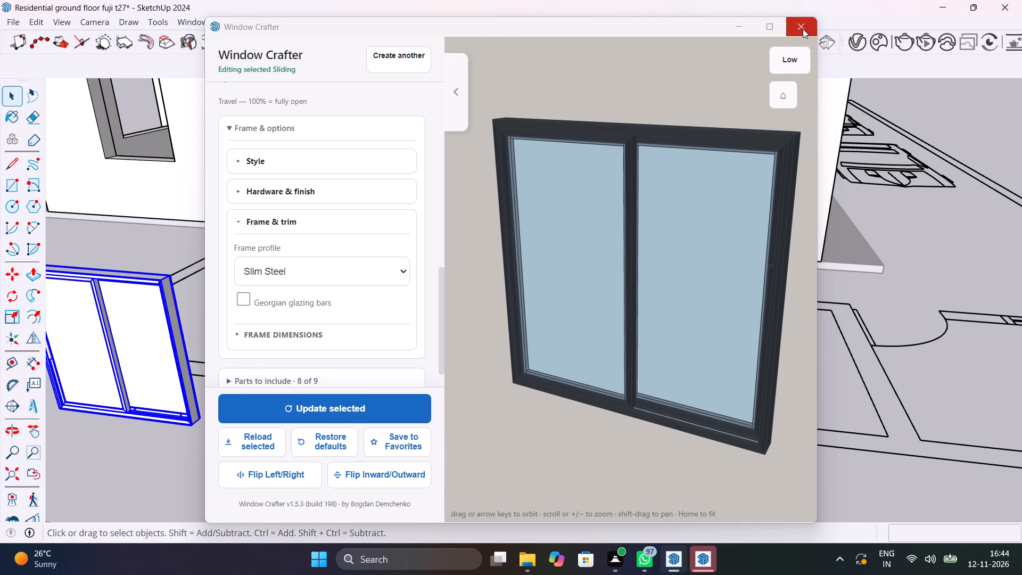
{"action": "left_click", "coordinate": [803, 28]}
{"action": "left_click", "coordinate": [367, 434]}
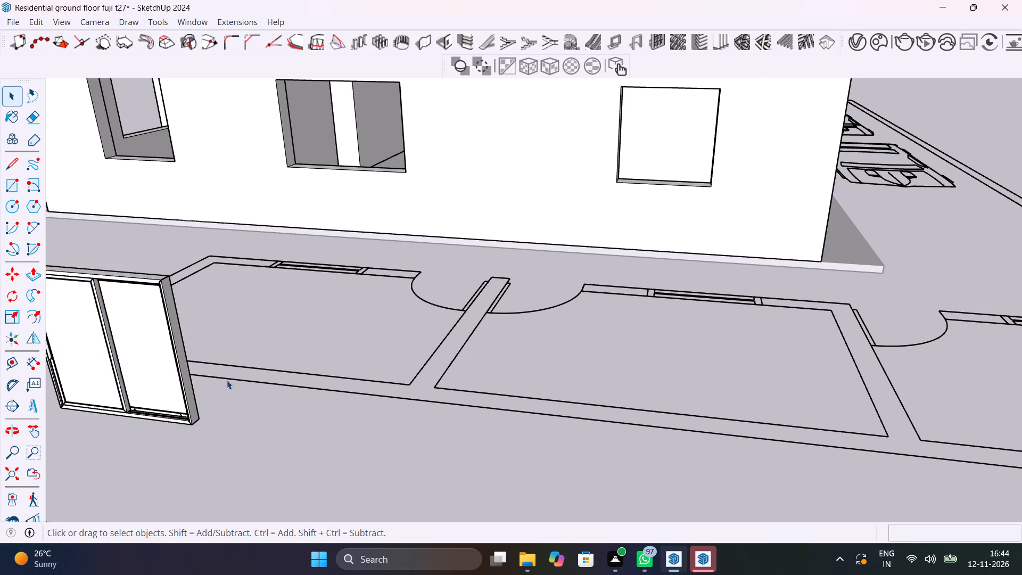
Examine the placed sliding window from the front, side and back, and compare it with the nearby wall openings.
{"action": "scroll", "coordinate": [227, 380], "scroll_direction": "down", "scroll_amount": 4}
{"action": "scroll", "coordinate": [202, 388], "scroll_direction": "up", "scroll_amount": 5}
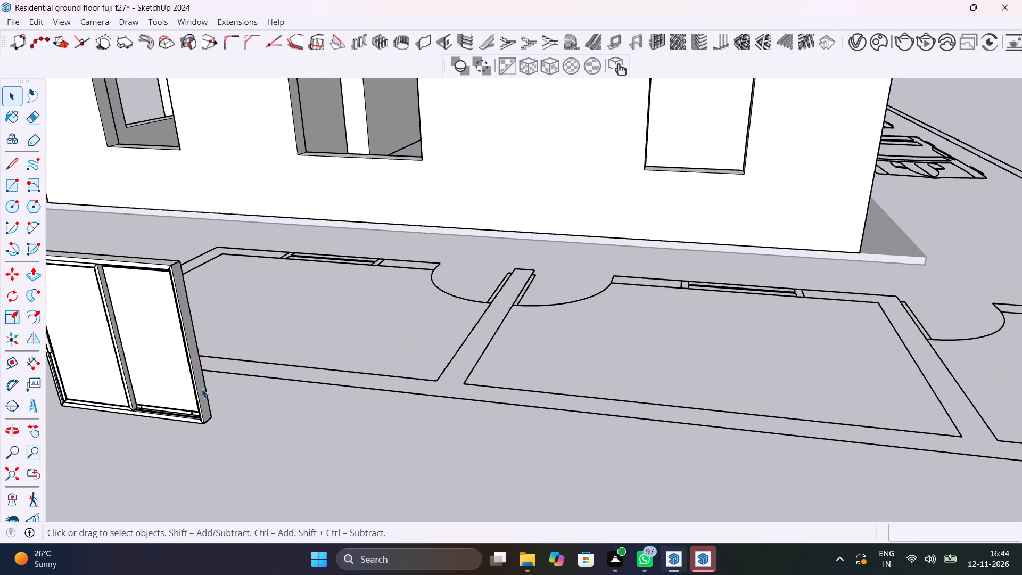
{"action": "middle_click", "coordinate": [202, 388]}
{"action": "scroll", "coordinate": [202, 388], "scroll_direction": "up", "scroll_amount": 1}
{"action": "left_click", "coordinate": [202, 388]}
{"action": "scroll", "coordinate": [202, 388], "scroll_direction": "down", "scroll_amount": 6}
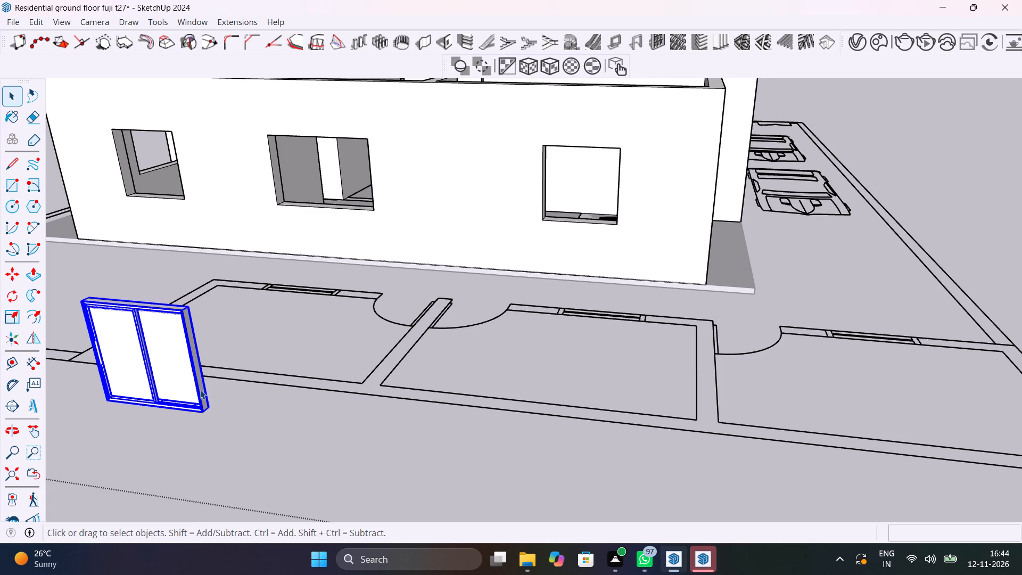
{"action": "middle_click_drag", "start_coordinate": [187, 380], "coordinate": [630, 378]}
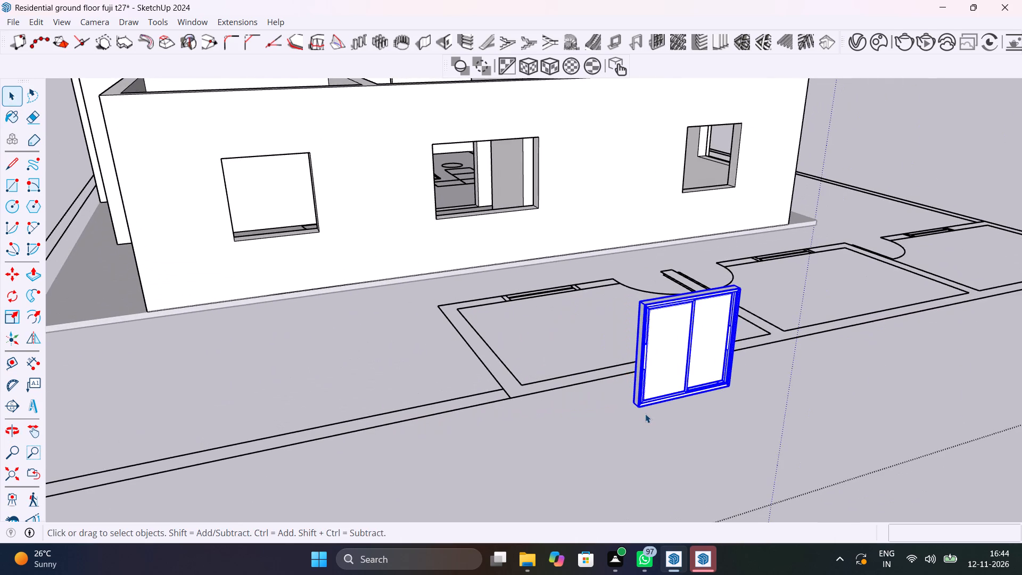
{"action": "scroll", "coordinate": [647, 414], "scroll_direction": "up", "scroll_amount": 16}
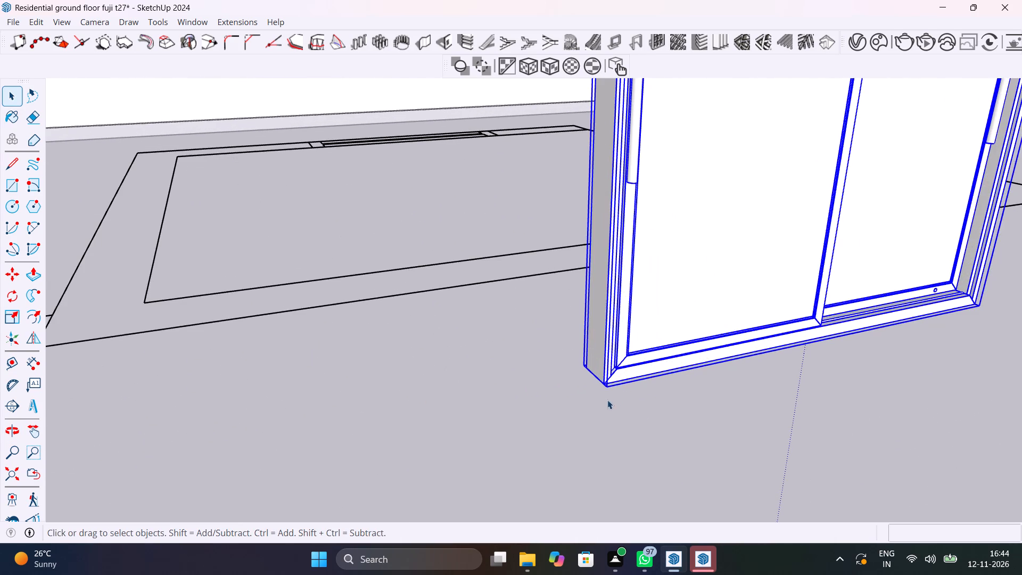
{"action": "middle_click_drag", "start_coordinate": [604, 404], "coordinate": [554, 430]}
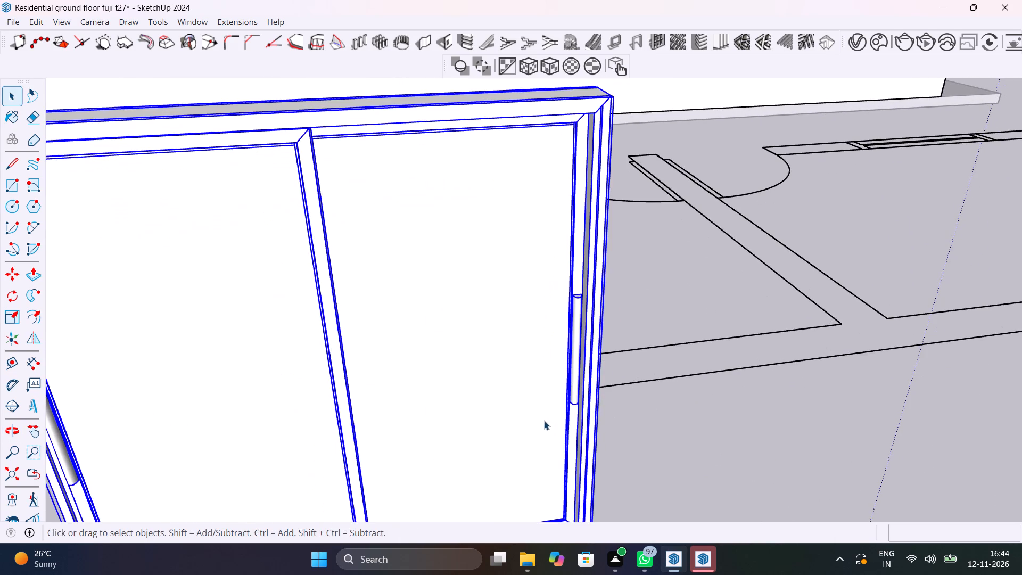
{"action": "scroll", "coordinate": [541, 416], "scroll_direction": "down", "scroll_amount": 4}
{"action": "middle_click_drag", "start_coordinate": [543, 415], "coordinate": [36, 473]}
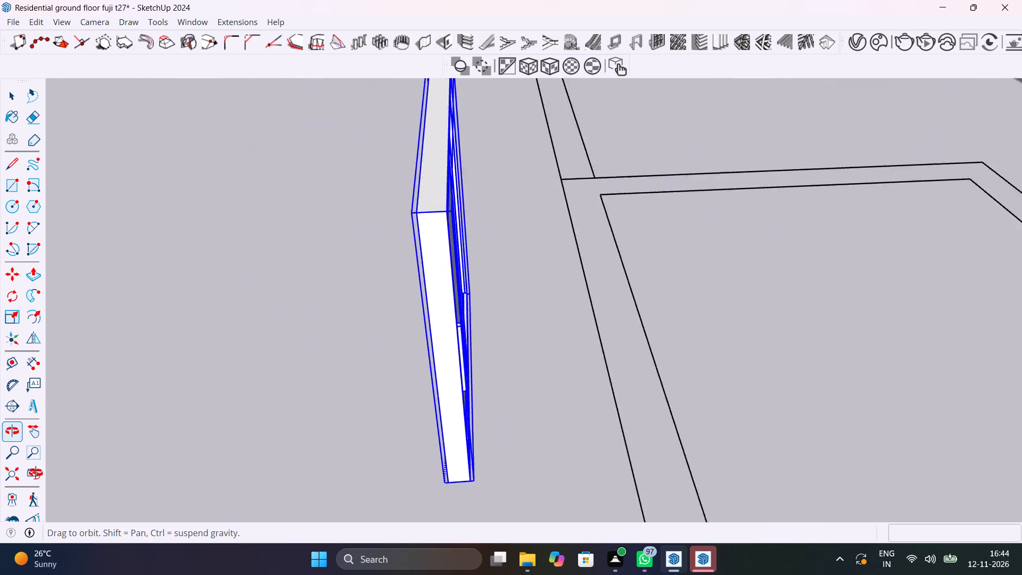
{"action": "middle_click_drag", "start_coordinate": [36, 473], "coordinate": [764, 358]}
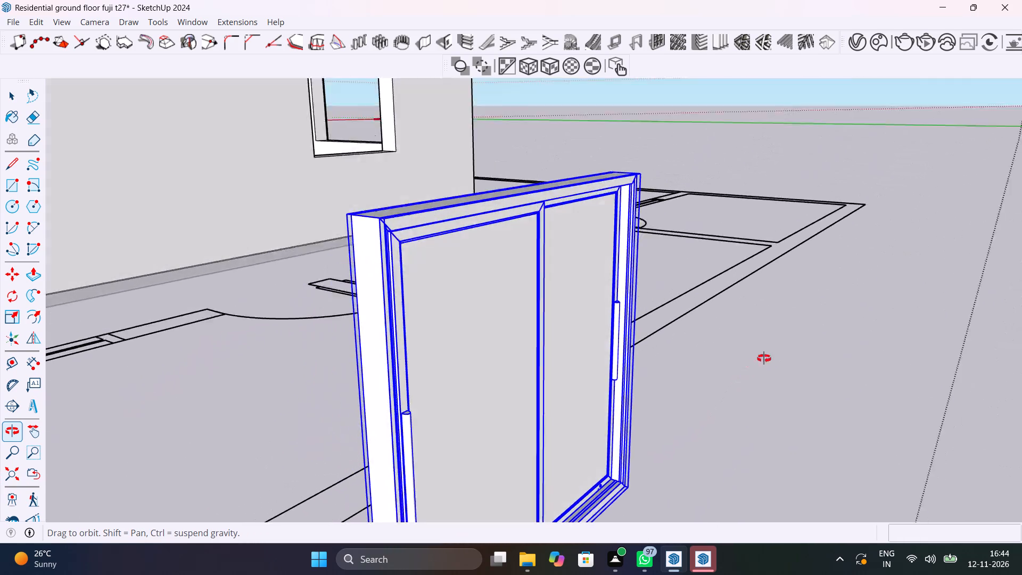
{"action": "middle_click_drag", "start_coordinate": [764, 358], "coordinate": [770, 354]}
{"action": "left_click", "coordinate": [773, 377]}
{"action": "scroll", "coordinate": [601, 395], "scroll_direction": "down", "scroll_amount": 7}
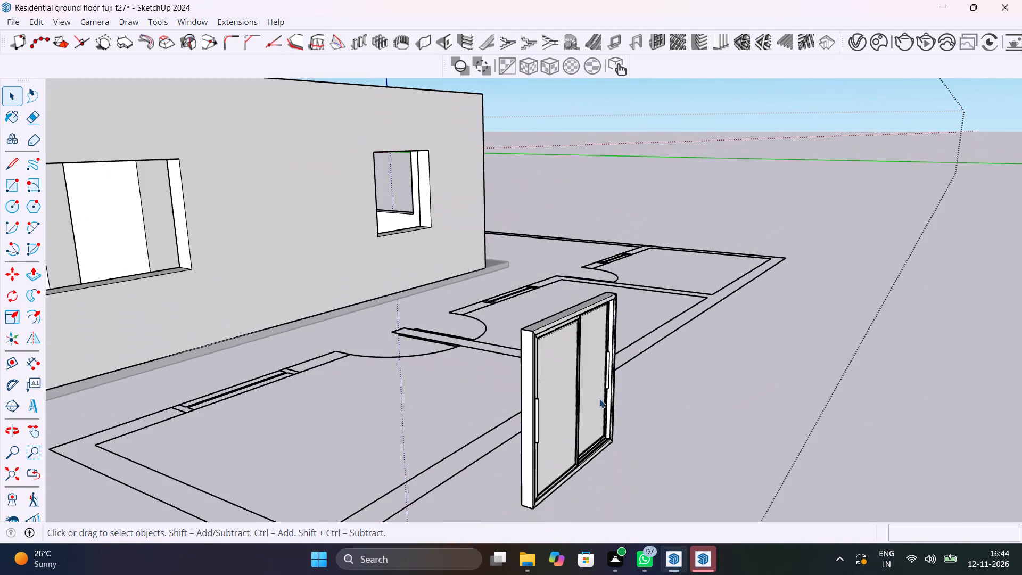
{"action": "scroll", "coordinate": [599, 399], "scroll_direction": "down", "scroll_amount": 1}
{"action": "middle_click_drag", "start_coordinate": [628, 451], "coordinate": [513, 434]}
{"action": "scroll", "coordinate": [504, 421], "scroll_direction": "down", "scroll_amount": 15}
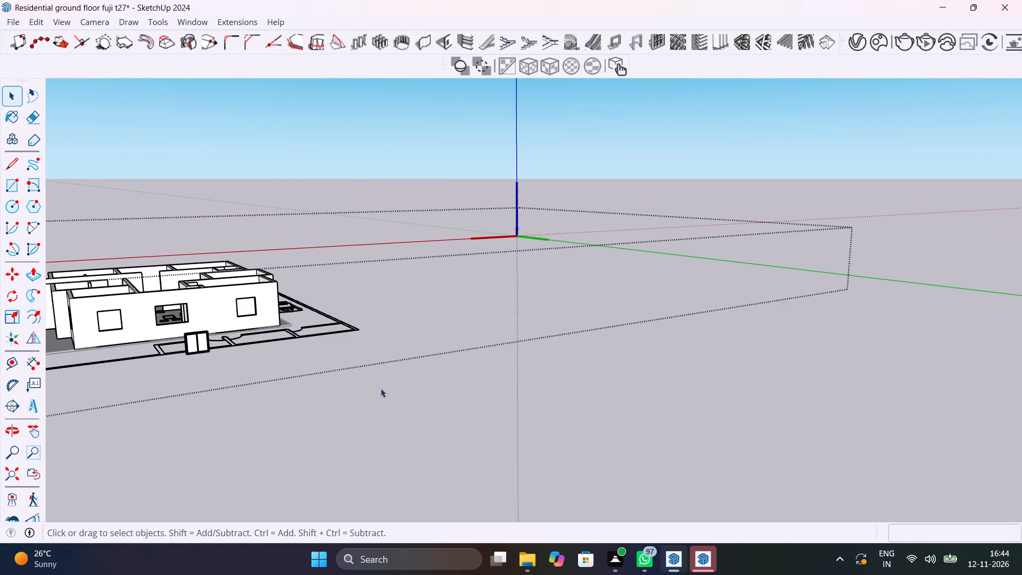
Render the long wall with the sliding window in front of it in V-Ray, inspect the result, and close the frame buffer.
{"action": "scroll", "coordinate": [223, 339], "scroll_direction": "up", "scroll_amount": 1, "text": "shift"}
{"action": "middle_click_drag", "start_coordinate": [234, 344], "coordinate": [453, 428], "text": "shift"}
{"action": "scroll", "coordinate": [434, 430], "scroll_direction": "up", "scroll_amount": 9}
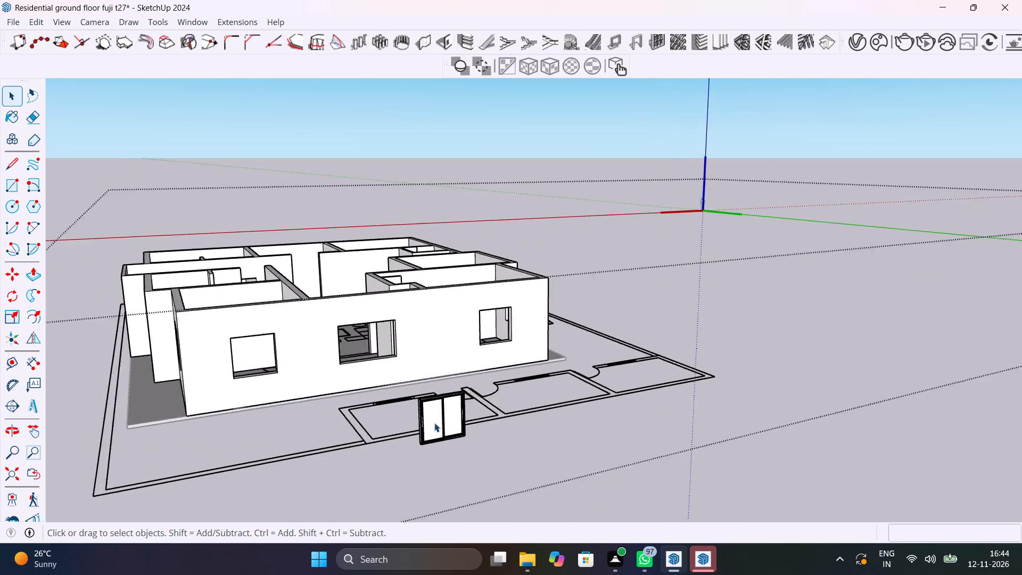
{"action": "scroll", "coordinate": [434, 423], "scroll_direction": "up", "scroll_amount": 2}
{"action": "scroll", "coordinate": [451, 422], "scroll_direction": "down", "scroll_amount": 7}
{"action": "left_click", "coordinate": [836, 423]}
{"action": "scroll", "coordinate": [434, 437], "scroll_direction": "up", "scroll_amount": 3}
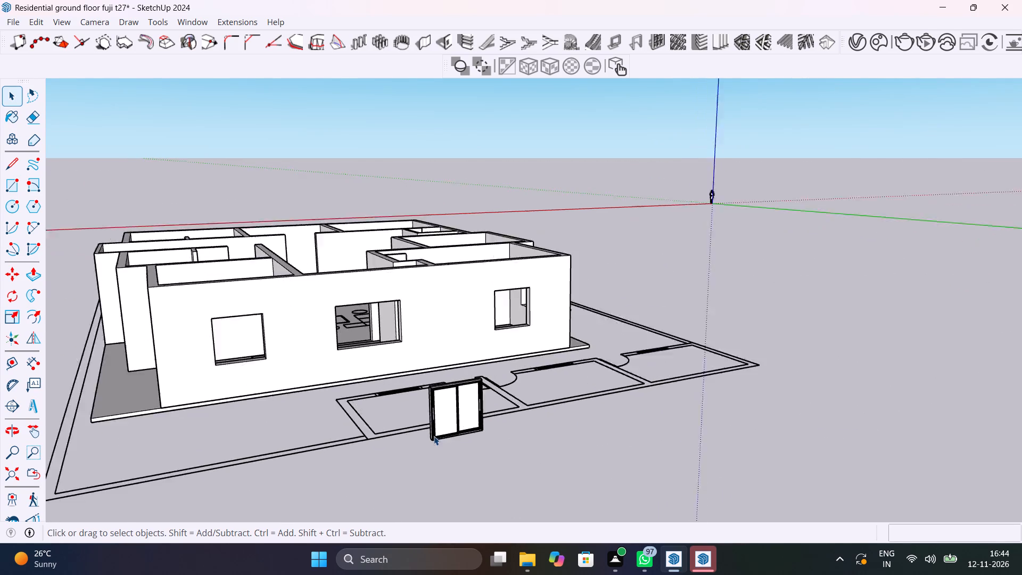
{"action": "scroll", "coordinate": [434, 436], "scroll_direction": "up", "scroll_amount": 14}
{"action": "middle_click_drag", "start_coordinate": [488, 429], "coordinate": [405, 428]}
{"action": "scroll", "coordinate": [410, 421], "scroll_direction": "down", "scroll_amount": 6}
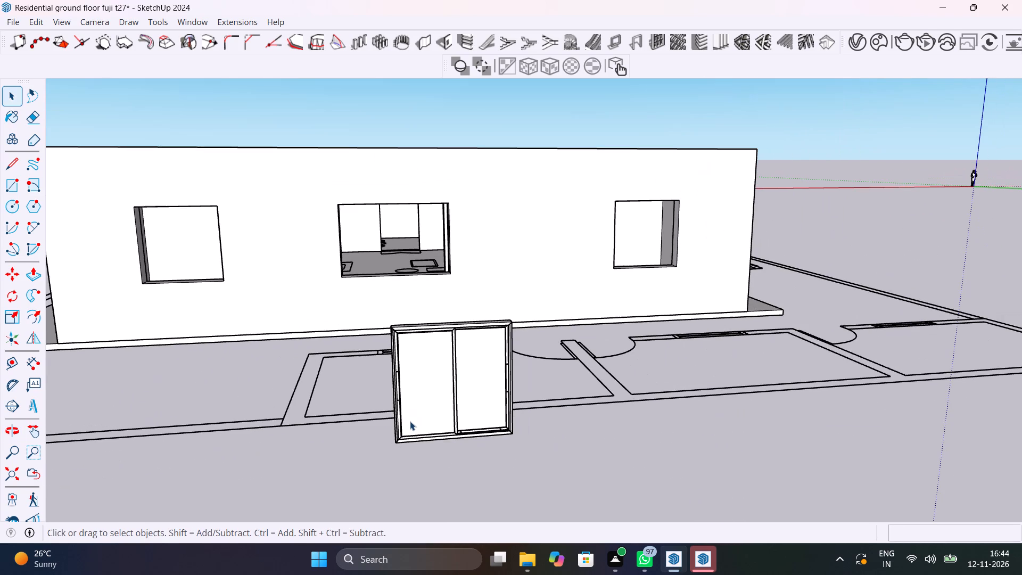
{"action": "left_click", "coordinate": [896, 43]}
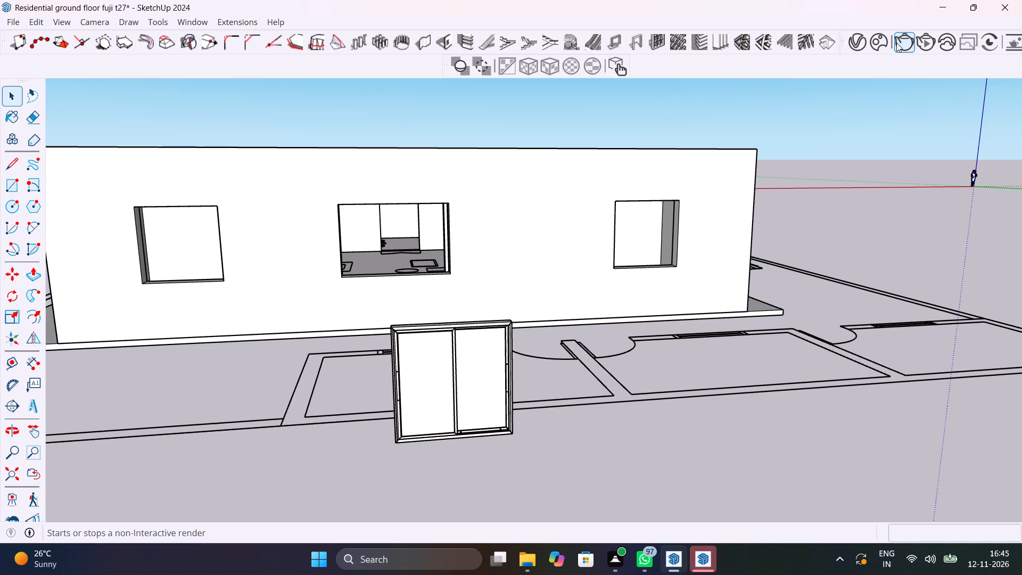
{"action": "left_click", "coordinate": [902, 38]}
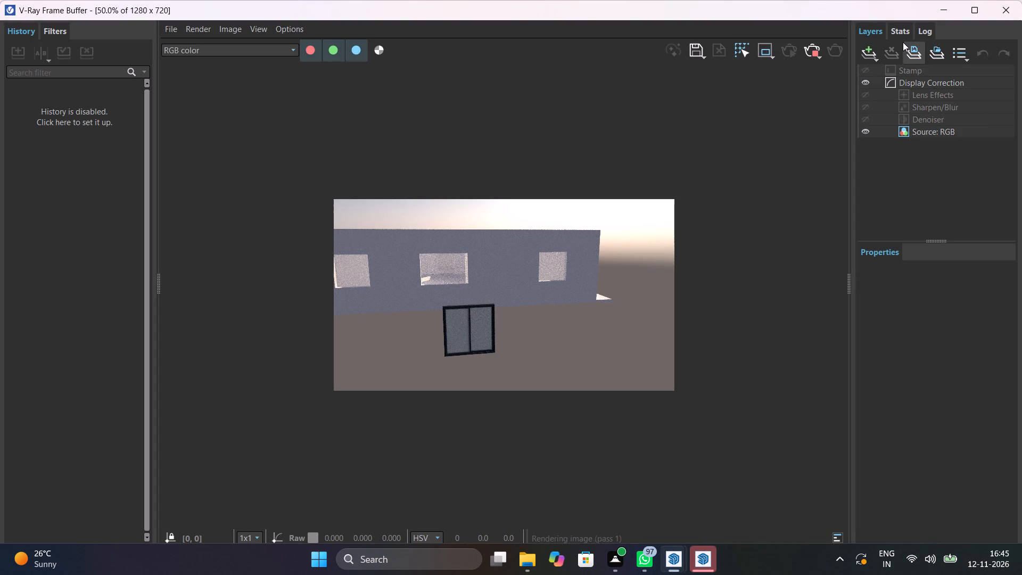
{"action": "scroll", "coordinate": [447, 330], "scroll_direction": "up", "scroll_amount": 2}
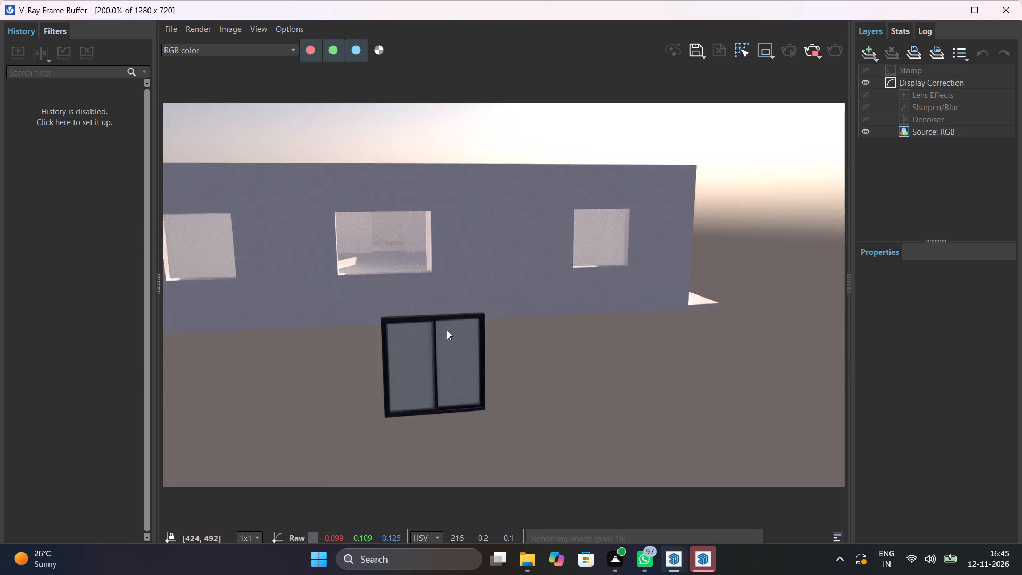
{"action": "scroll", "coordinate": [447, 330], "scroll_direction": "down", "scroll_amount": 1}
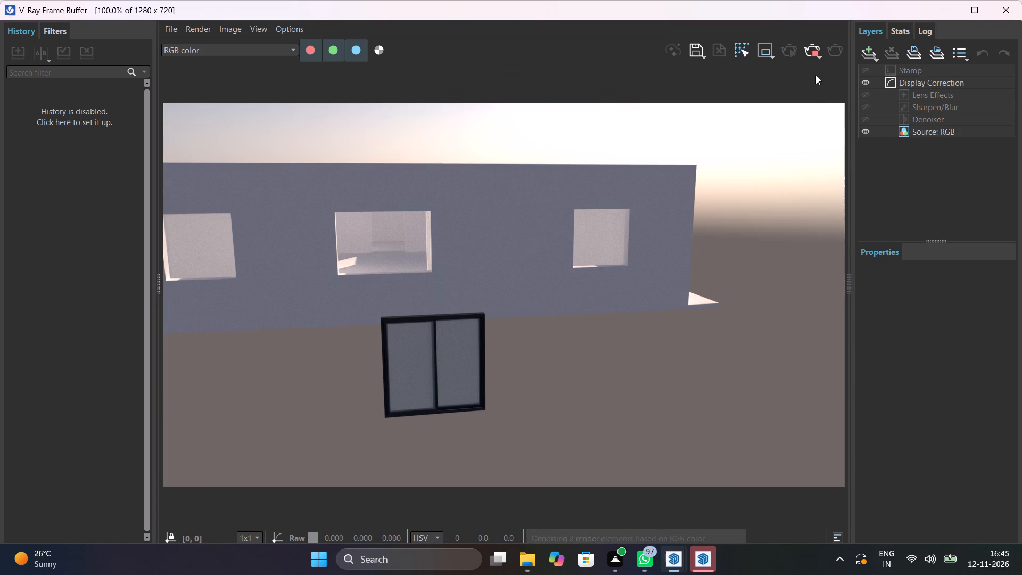
{"action": "left_click", "coordinate": [788, 52]}
{"action": "left_click", "coordinate": [1007, 12]}
Move the sliding window by its bottom corner into the long wall's end opening farthest from the origin, matching the opening's lower corner.
{"action": "scroll", "coordinate": [427, 332], "scroll_direction": "down", "scroll_amount": 1}
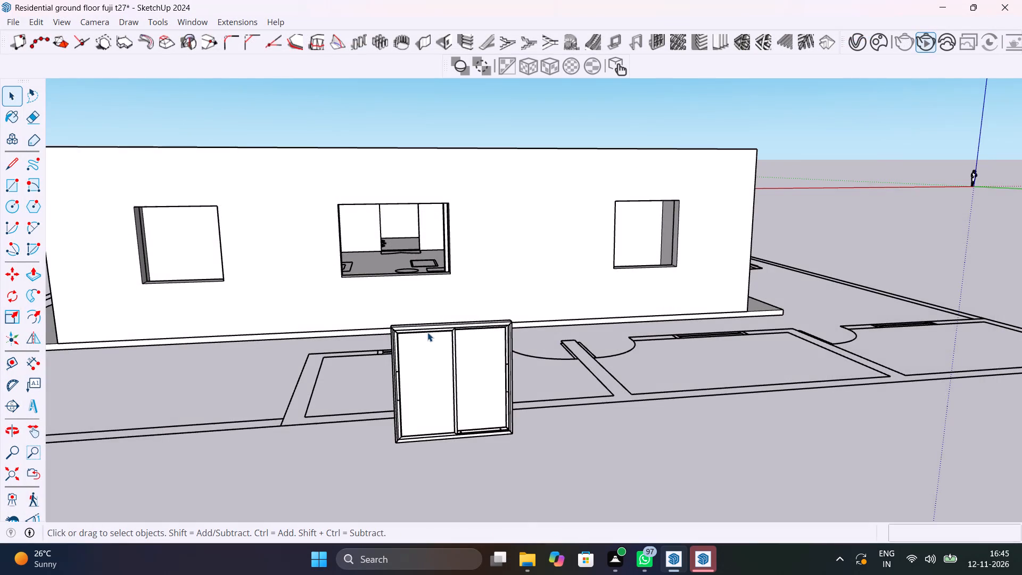
{"action": "left_click", "coordinate": [421, 407]}
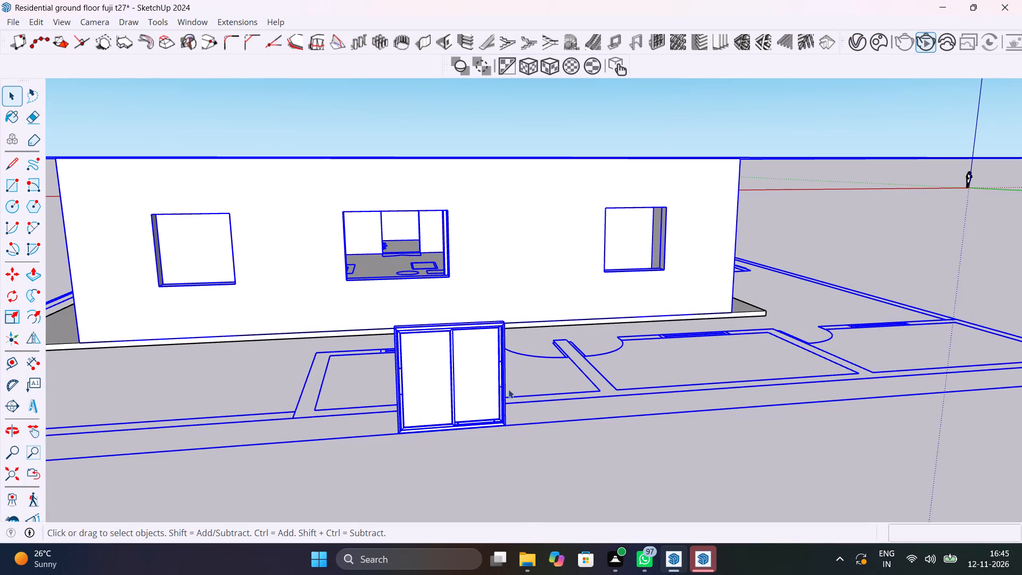
{"action": "left_click", "coordinate": [618, 483]}
{"action": "left_click", "coordinate": [476, 379]}
{"action": "double_click", "coordinate": [464, 382]}
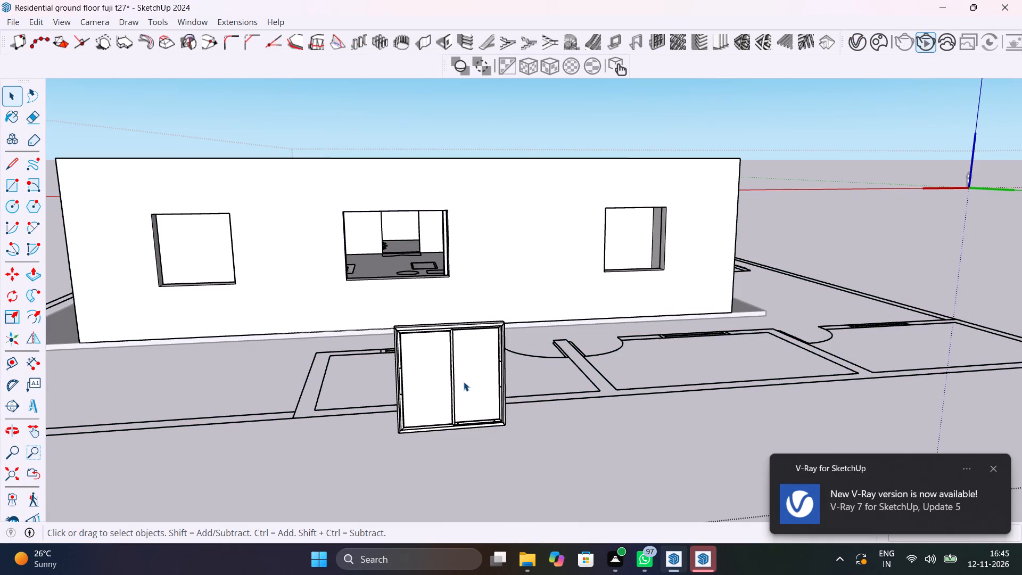
{"action": "middle_click_drag", "start_coordinate": [464, 381], "coordinate": [517, 416]}
{"action": "scroll", "coordinate": [521, 394], "scroll_direction": "down", "scroll_amount": 5}
{"action": "left_click", "coordinate": [523, 418]}
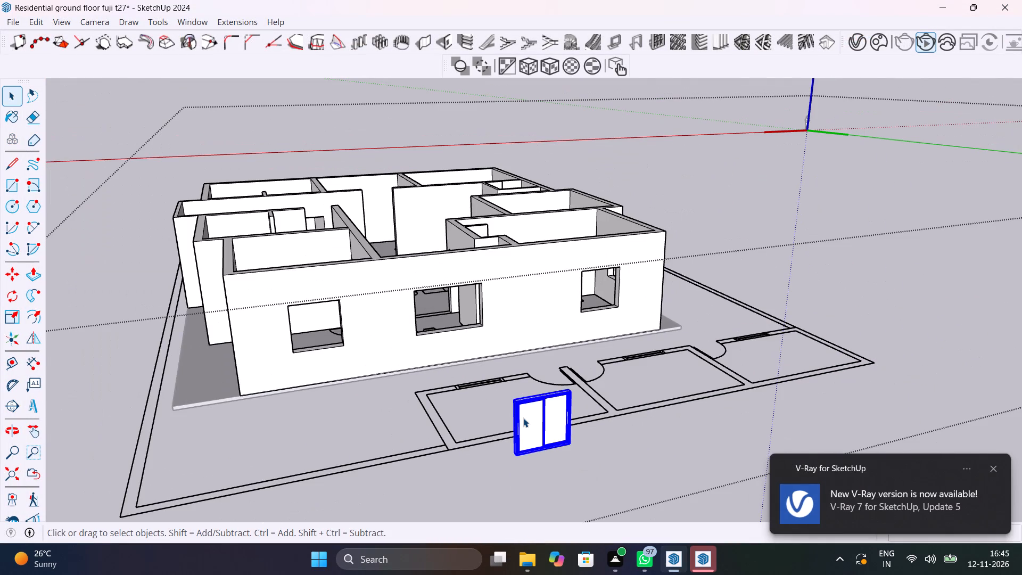
{"action": "key", "text": "m"}
{"action": "scroll", "coordinate": [515, 463], "scroll_direction": "up", "scroll_amount": 7}
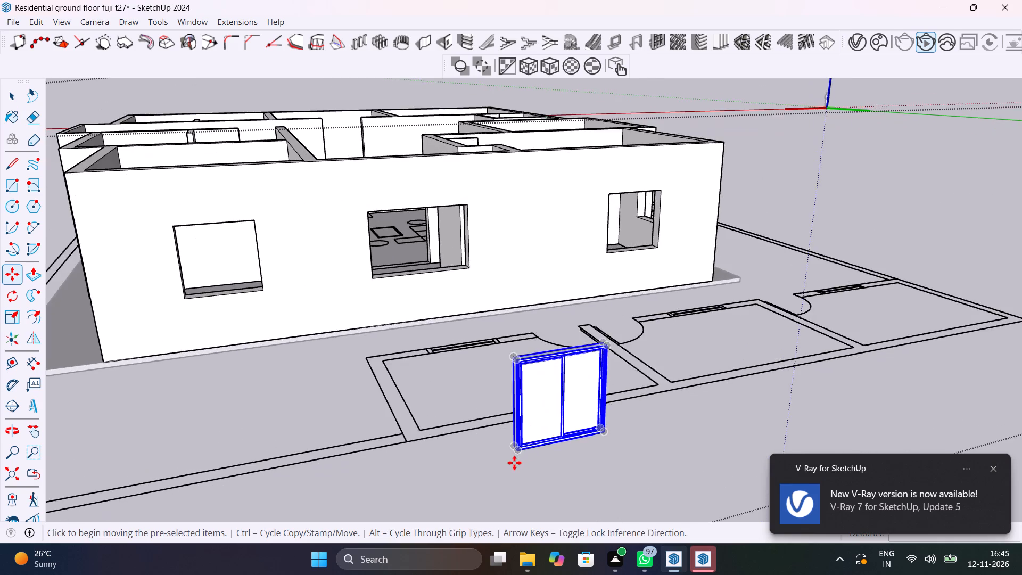
{"action": "scroll", "coordinate": [514, 463], "scroll_direction": "up", "scroll_amount": 15}
{"action": "left_click", "coordinate": [516, 399]}
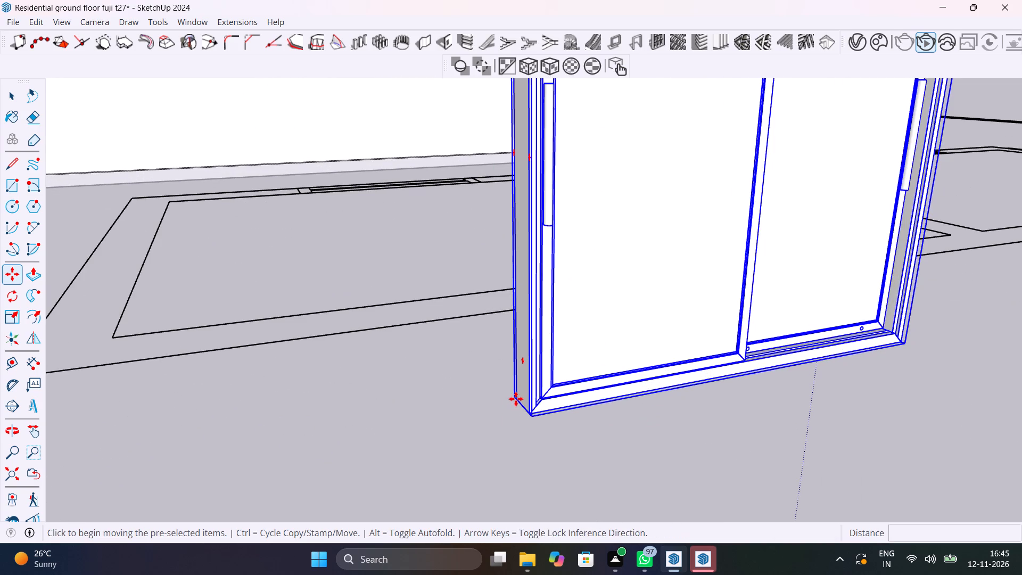
{"action": "scroll", "coordinate": [299, 323], "scroll_direction": "down", "scroll_amount": 14}
{"action": "middle_click_drag", "start_coordinate": [212, 289], "coordinate": [418, 398], "text": "shift"}
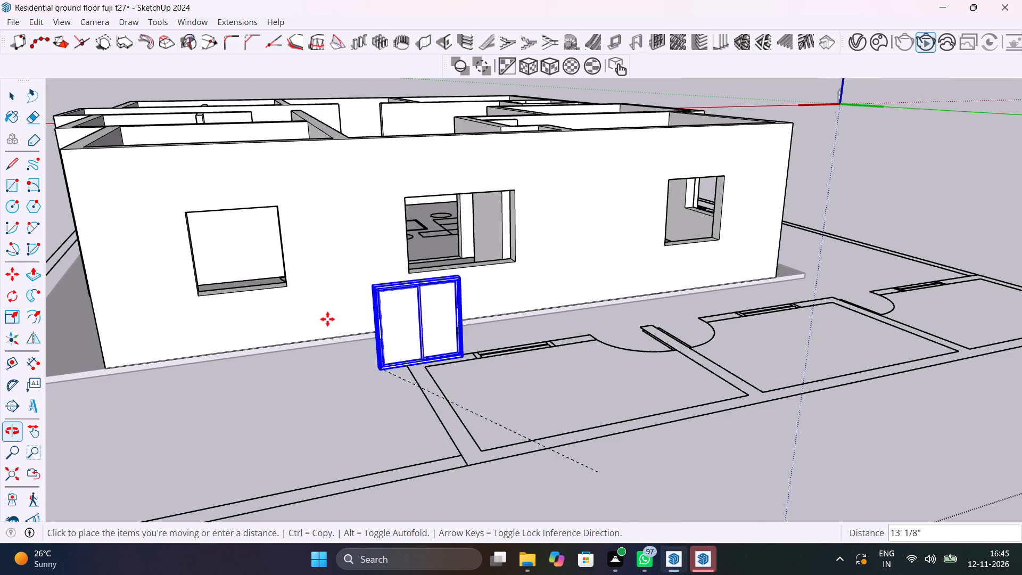
{"action": "scroll", "coordinate": [223, 282], "scroll_direction": "up", "scroll_amount": 10}
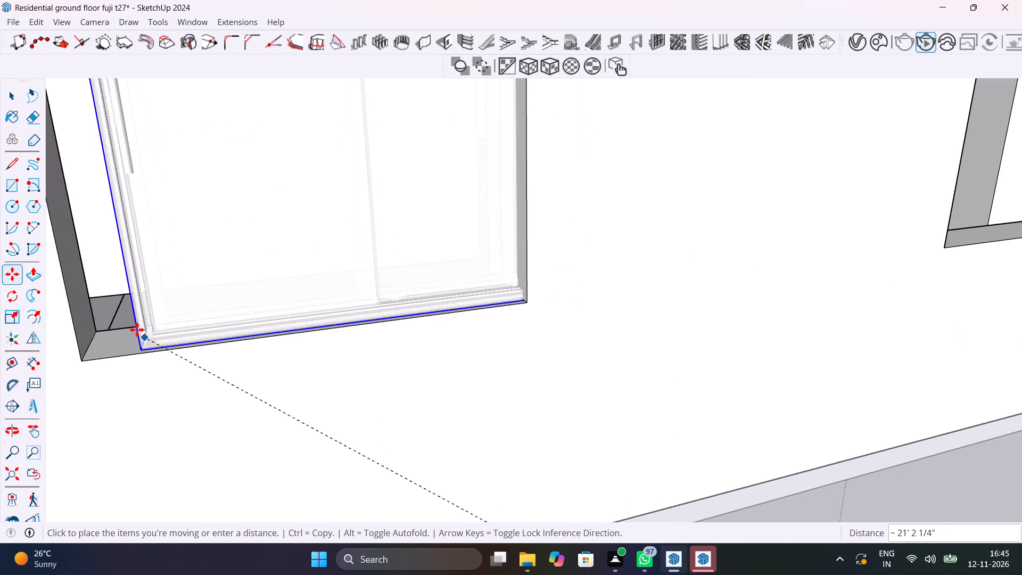
{"action": "scroll", "coordinate": [89, 335], "scroll_direction": "up", "scroll_amount": 5}
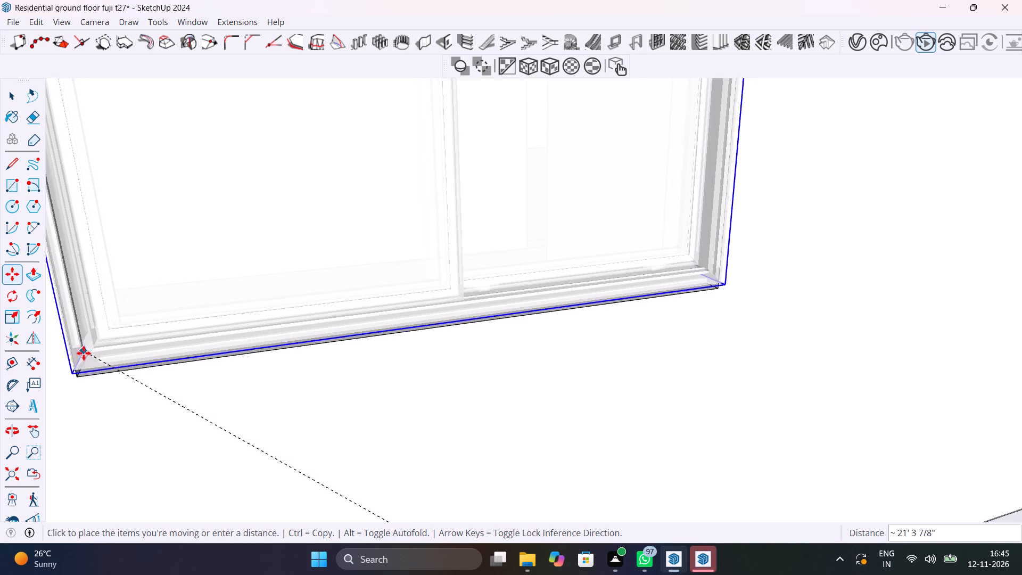
{"action": "left_click", "coordinate": [85, 354]}
{"action": "scroll", "coordinate": [192, 355], "scroll_direction": "down", "scroll_amount": 18}
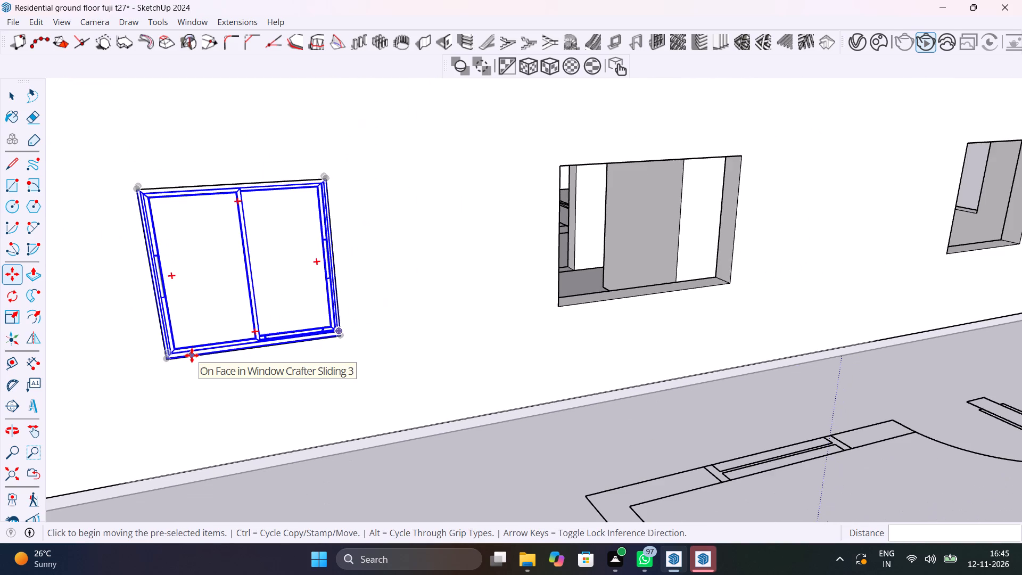
{"action": "key", "text": "space"}
{"action": "left_click", "coordinate": [548, 440]}
Copy the fitted sliding window by its bottom corner about 25' 10" along the long wall into the opening at its other end.
{"action": "scroll", "coordinate": [408, 398], "scroll_direction": "down", "scroll_amount": 4}
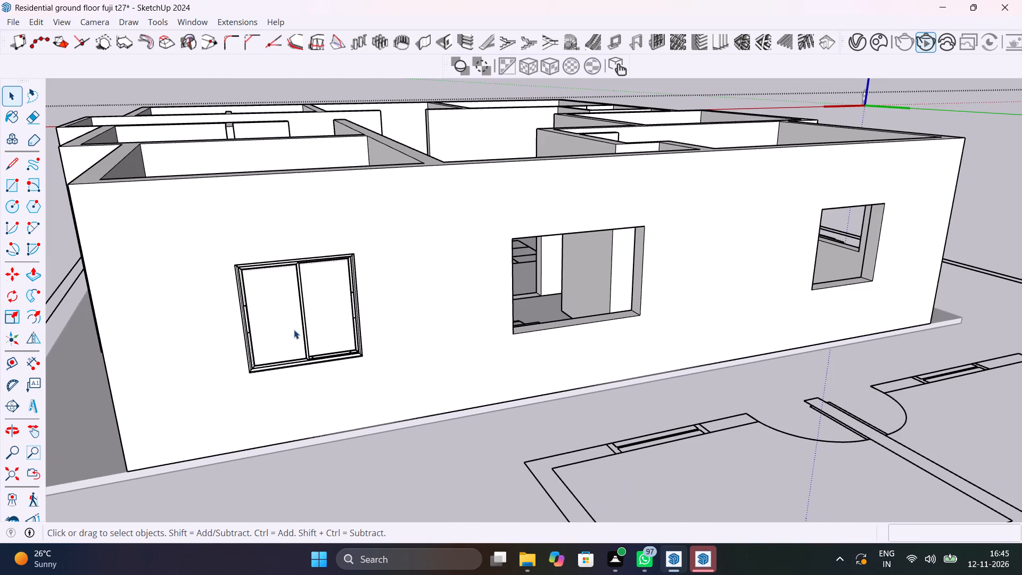
{"action": "middle_click_drag", "start_coordinate": [294, 330], "coordinate": [451, 345]}
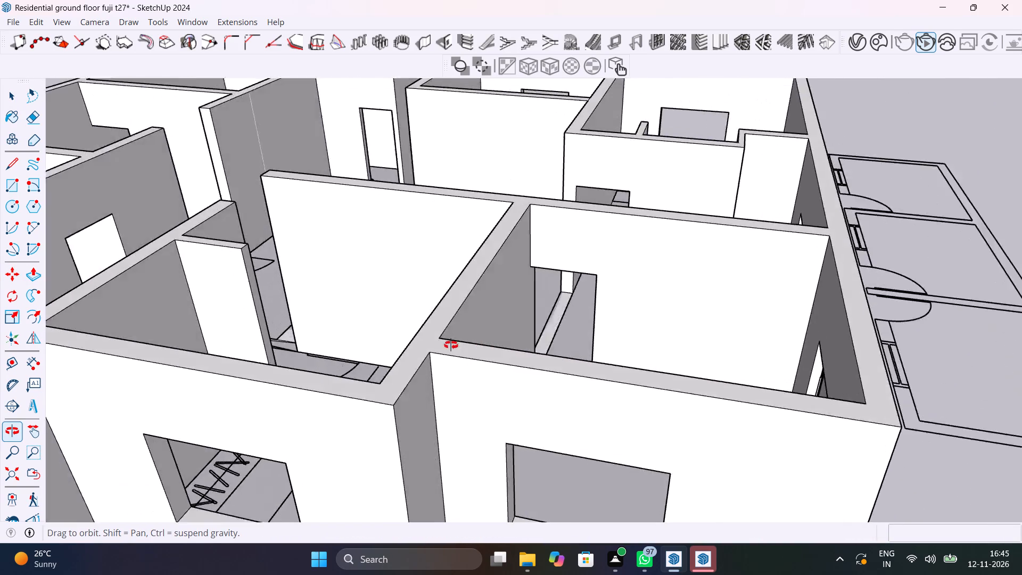
{"action": "middle_click_drag", "start_coordinate": [451, 345], "coordinate": [389, 335]}
{"action": "scroll", "coordinate": [397, 331], "scroll_direction": "down", "scroll_amount": 12}
{"action": "scroll", "coordinate": [509, 369], "scroll_direction": "up", "scroll_amount": 7}
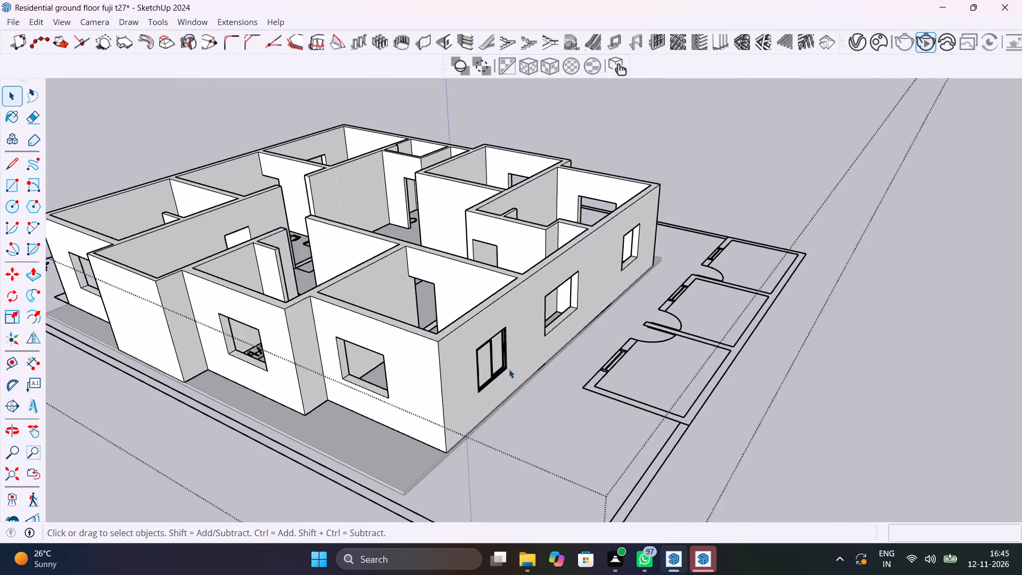
{"action": "scroll", "coordinate": [509, 369], "scroll_direction": "up", "scroll_amount": 11}
{"action": "middle_click_drag", "start_coordinate": [503, 369], "coordinate": [394, 365]}
{"action": "left_click", "coordinate": [394, 366]}
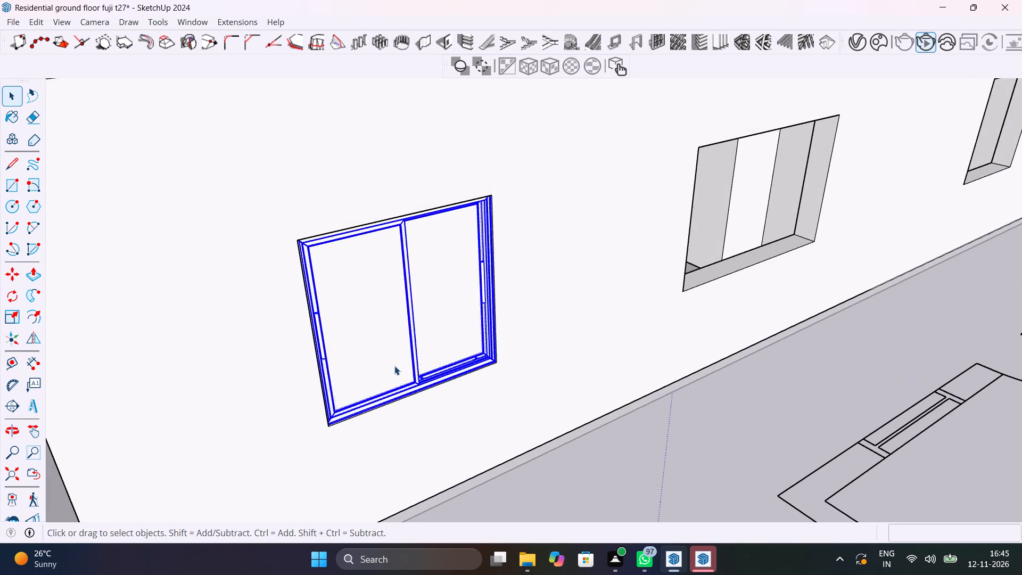
{"action": "scroll", "coordinate": [394, 366], "scroll_direction": "up", "scroll_amount": 4}
{"action": "key", "text": "m"}
{"action": "scroll", "coordinate": [302, 469], "scroll_direction": "up", "scroll_amount": 2}
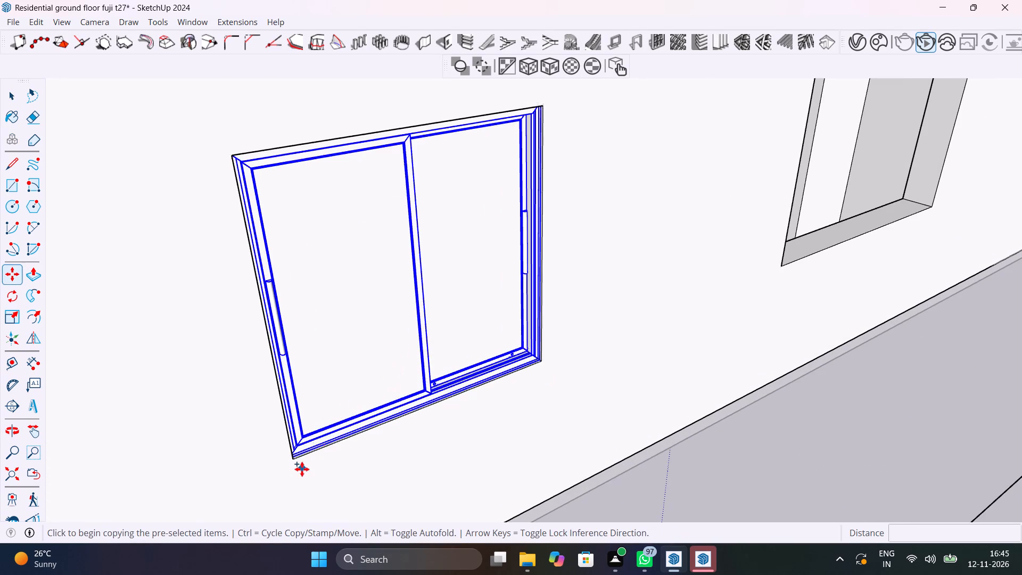
{"action": "scroll", "coordinate": [302, 469], "scroll_direction": "up", "scroll_amount": 10}
{"action": "middle_click_drag", "start_coordinate": [334, 439], "coordinate": [257, 472]}
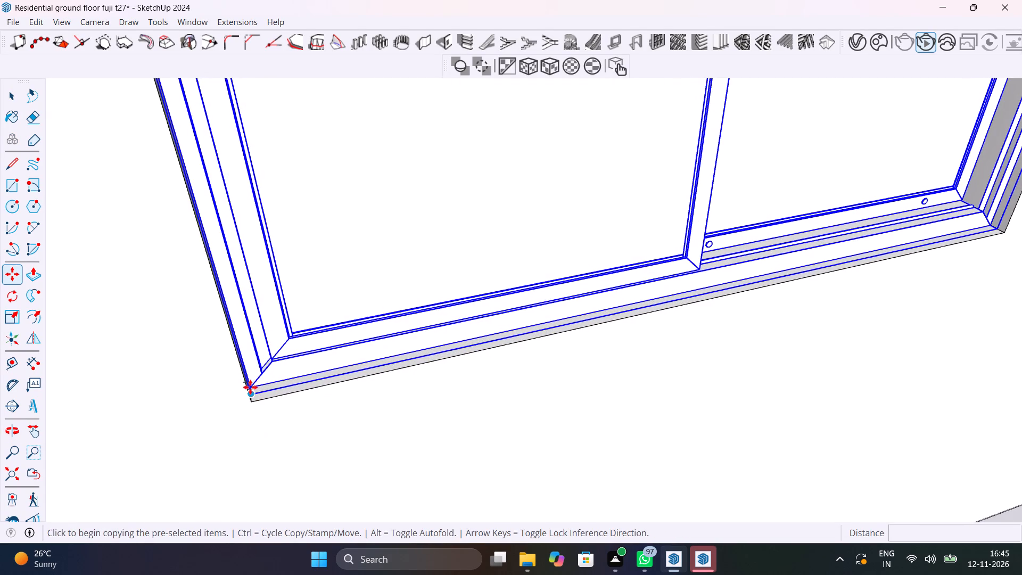
{"action": "scroll", "coordinate": [254, 386], "scroll_direction": "up", "scroll_amount": 10}
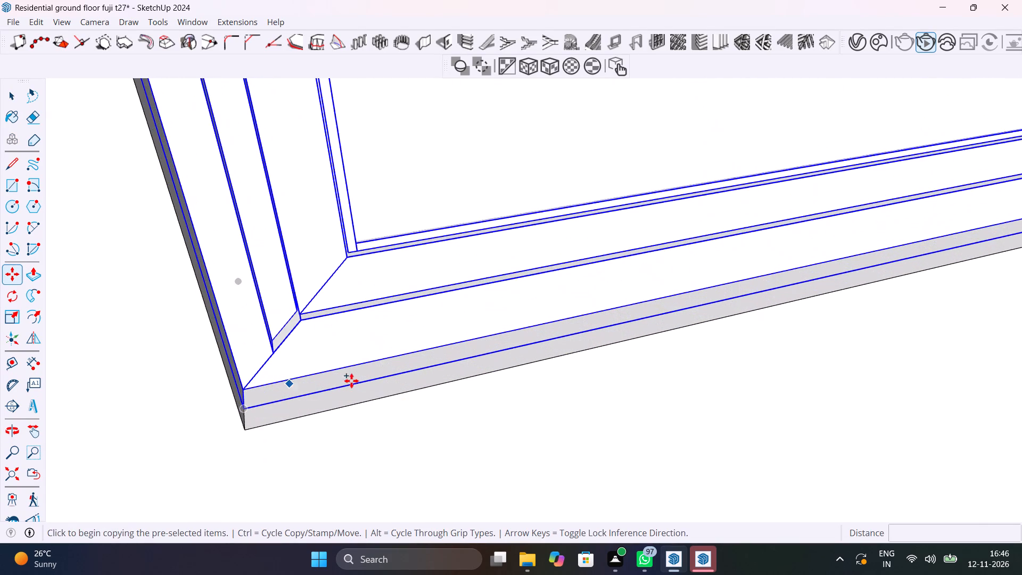
{"action": "left_click_drag", "start_coordinate": [246, 391], "coordinate": [258, 393]}
{"action": "scroll", "coordinate": [493, 376], "scroll_direction": "down", "scroll_amount": 4}
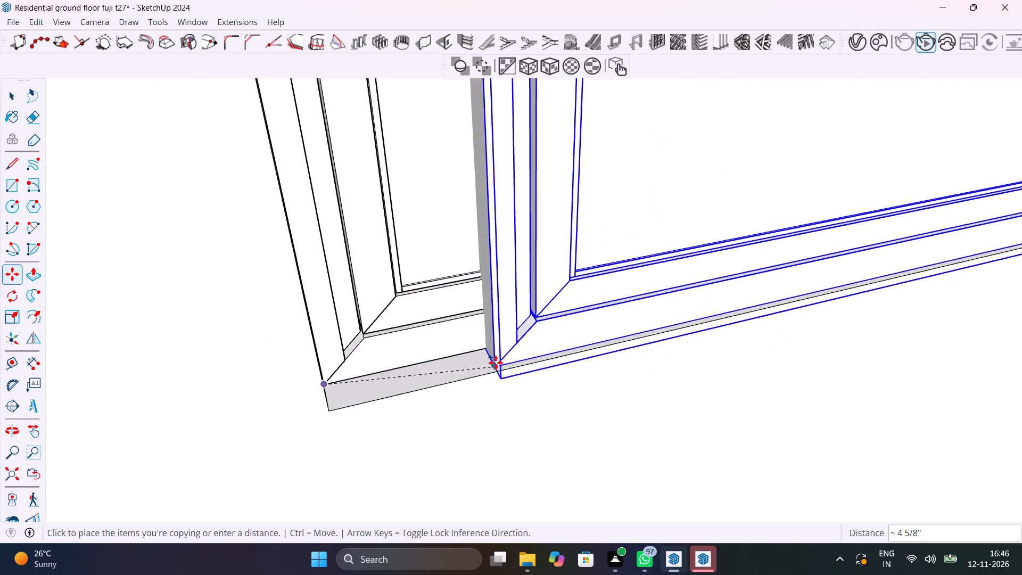
{"action": "scroll", "coordinate": [496, 363], "scroll_direction": "down", "scroll_amount": 20}
{"action": "scroll", "coordinate": [496, 363], "scroll_direction": "down", "scroll_amount": 16}
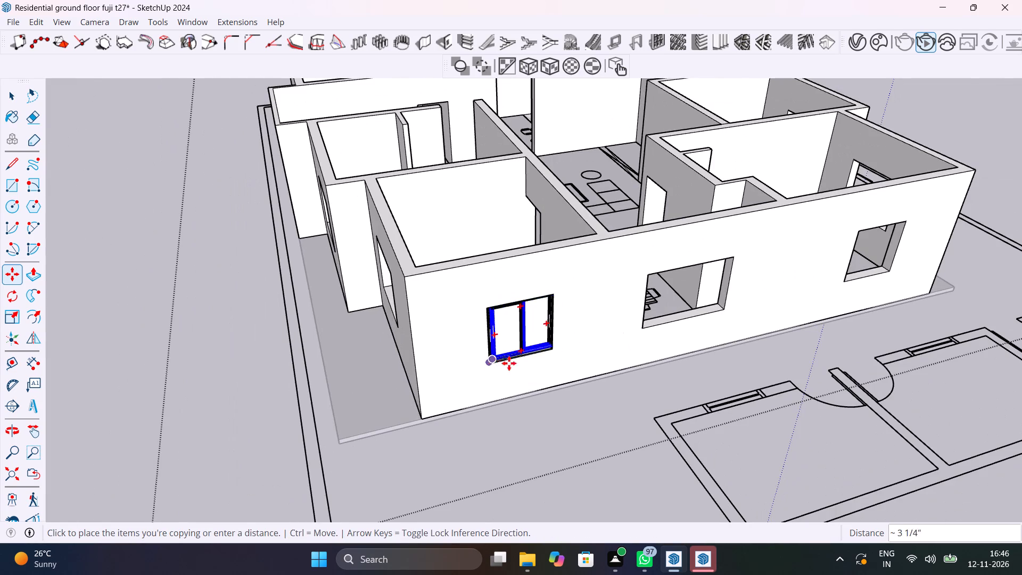
{"action": "middle_click_drag", "start_coordinate": [645, 340], "coordinate": [351, 393]}
{"action": "scroll", "coordinate": [587, 328], "scroll_direction": "up", "scroll_amount": 6}
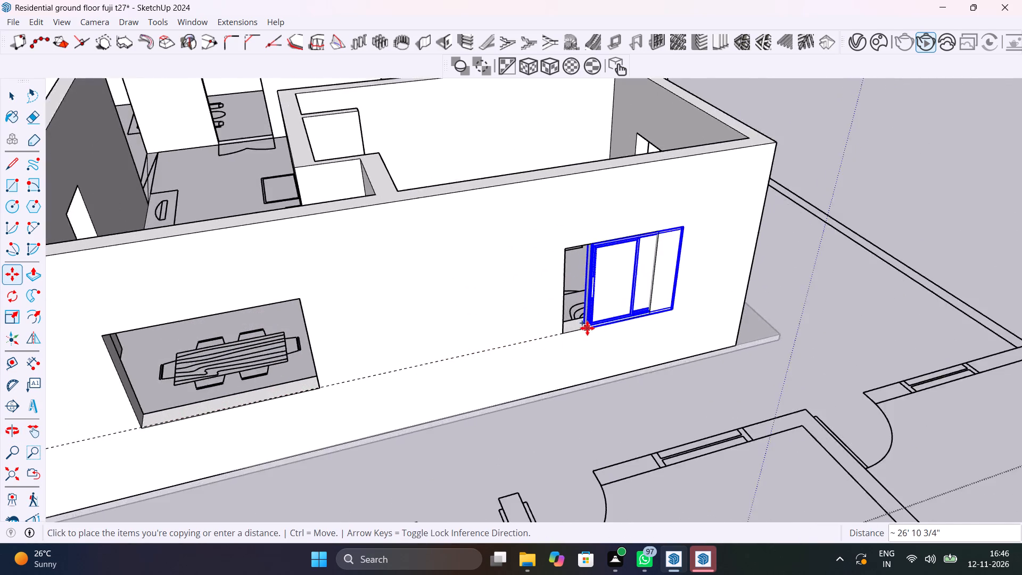
{"action": "scroll", "coordinate": [587, 328], "scroll_direction": "up", "scroll_amount": 9}
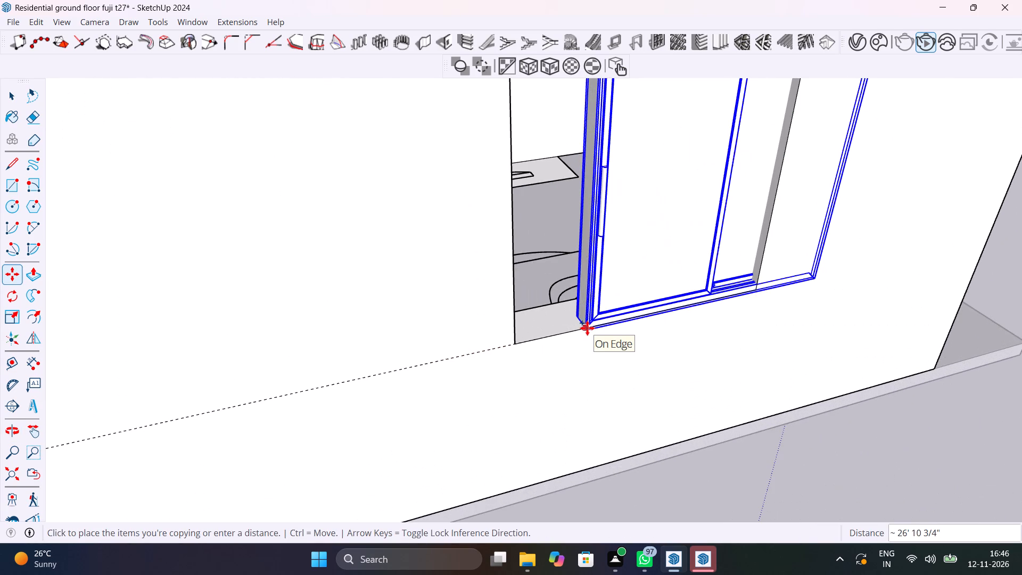
{"action": "scroll", "coordinate": [586, 327], "scroll_direction": "up", "scroll_amount": 7}
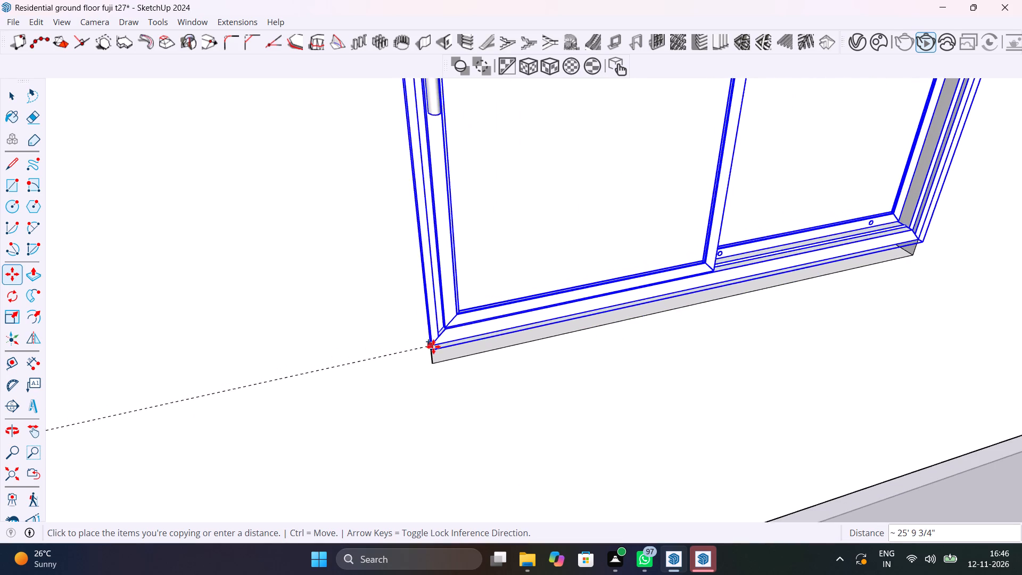
{"action": "middle_click_drag", "start_coordinate": [436, 347], "coordinate": [309, 336]}
{"action": "scroll", "coordinate": [434, 307], "scroll_direction": "up", "scroll_amount": 11}
{"action": "left_click", "coordinate": [406, 306]}
{"action": "scroll", "coordinate": [414, 332], "scroll_direction": "down", "scroll_amount": 20}
{"action": "scroll", "coordinate": [414, 332], "scroll_direction": "down", "scroll_amount": 20}
{"action": "scroll", "coordinate": [414, 332], "scroll_direction": "down", "scroll_amount": 4}
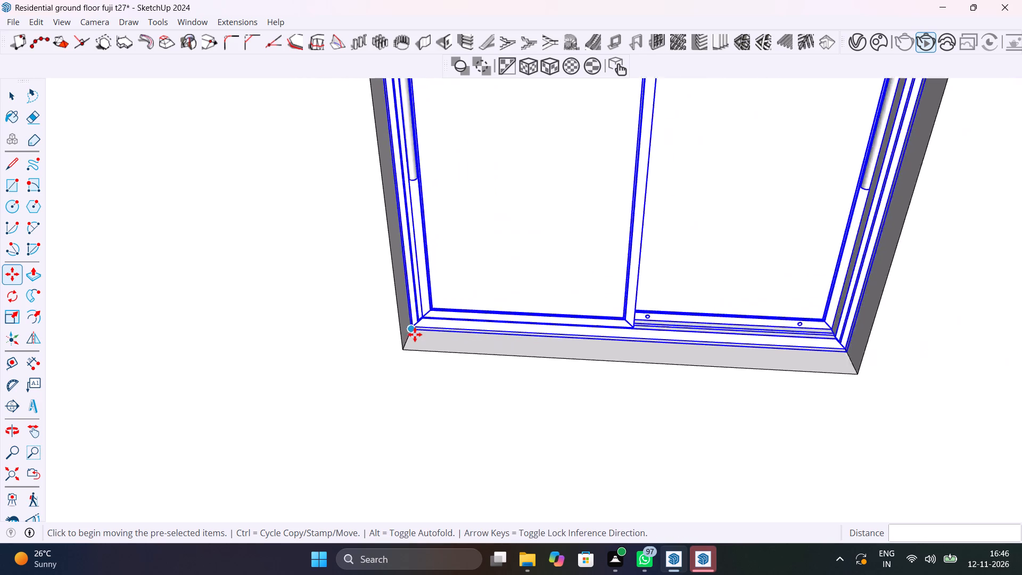
Copy the sliding window by its bottom corner onto the empty ground beyond the parked cars, about 54' 10" away.
{"action": "scroll", "coordinate": [415, 334], "scroll_direction": "down", "scroll_amount": 8}
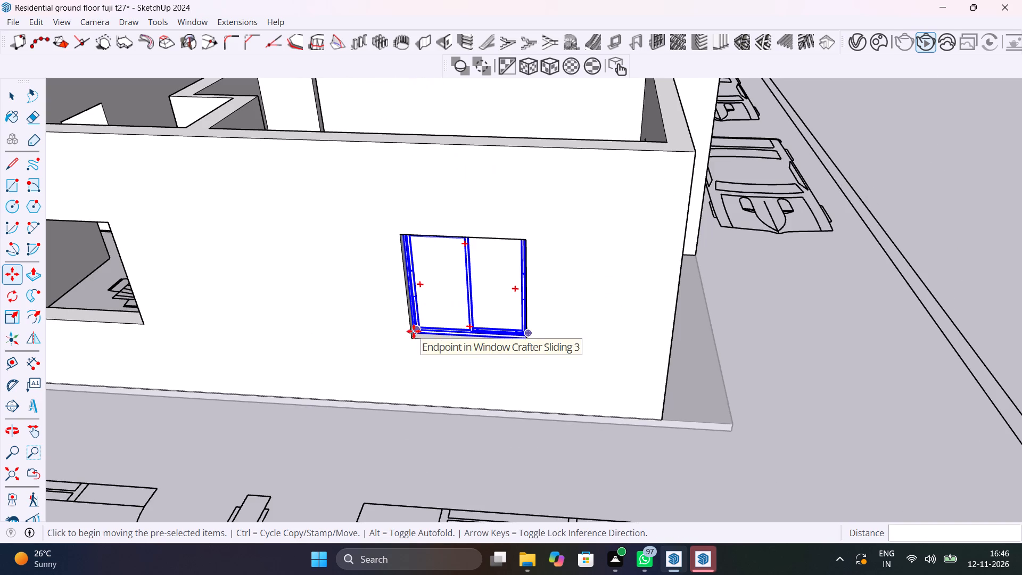
{"action": "left_click", "coordinate": [414, 334]}
{"action": "scroll", "coordinate": [484, 293], "scroll_direction": "down", "scroll_amount": 9}
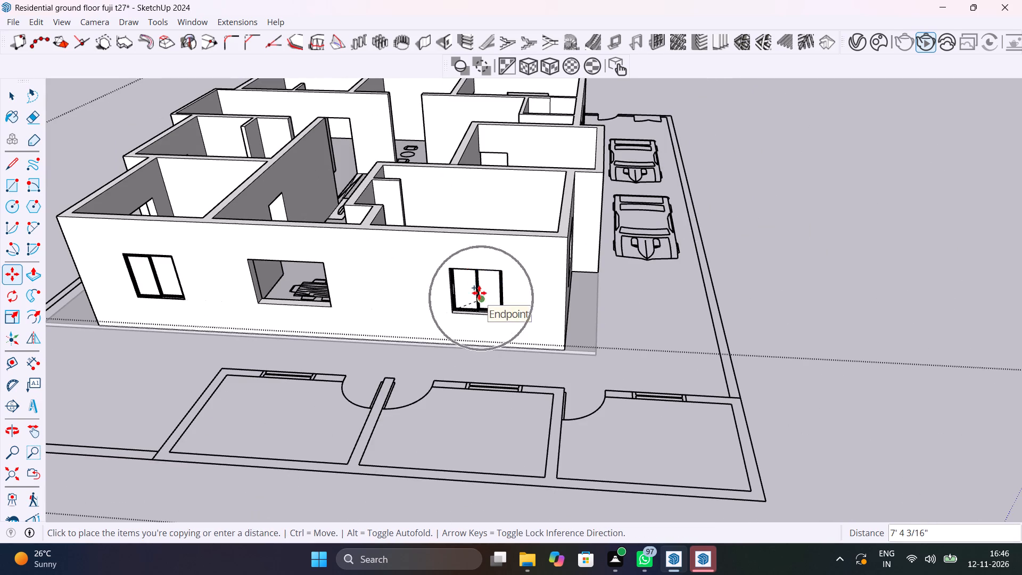
{"action": "scroll", "coordinate": [472, 267], "scroll_direction": "down", "scroll_amount": 7}
{"action": "middle_click_drag", "start_coordinate": [472, 267], "coordinate": [476, 495], "text": "shift"}
{"action": "scroll", "coordinate": [500, 332], "scroll_direction": "up", "scroll_amount": 2}
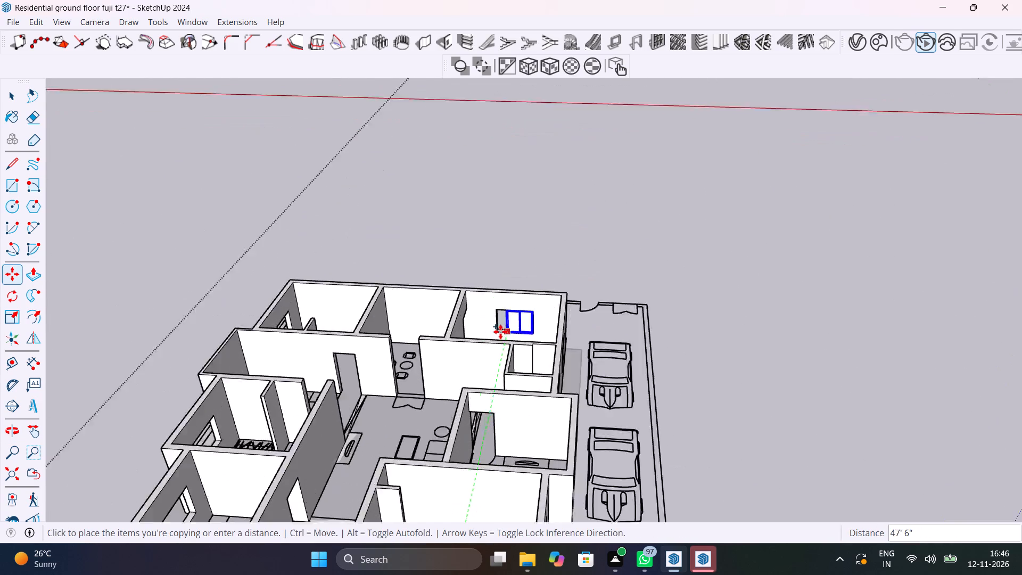
{"action": "scroll", "coordinate": [500, 332], "scroll_direction": "up", "scroll_amount": 16}
{"action": "scroll", "coordinate": [508, 322], "scroll_direction": "up", "scroll_amount": 7}
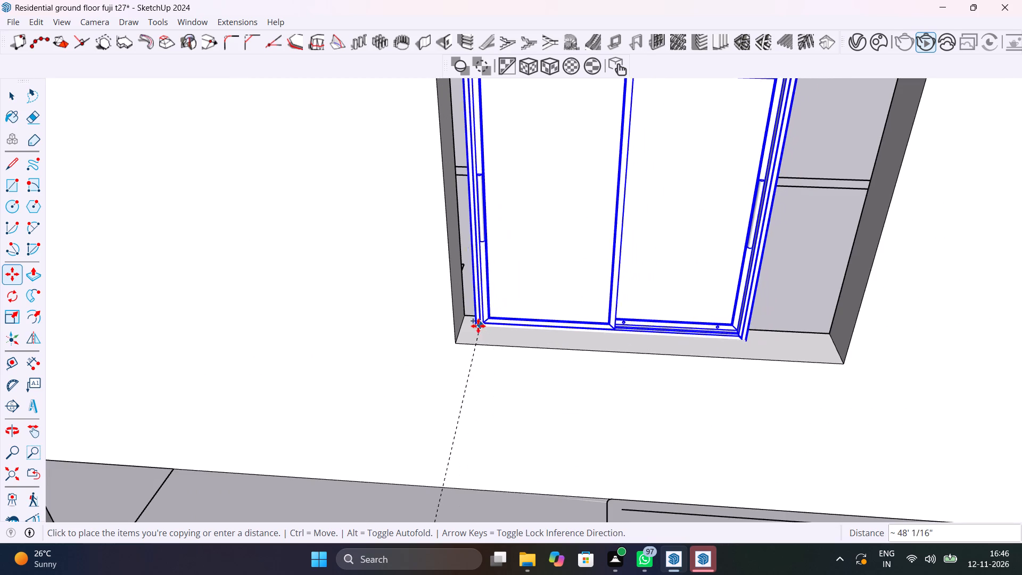
{"action": "scroll", "coordinate": [546, 338], "scroll_direction": "down", "scroll_amount": 20}
{"action": "scroll", "coordinate": [546, 338], "scroll_direction": "down", "scroll_amount": 2}
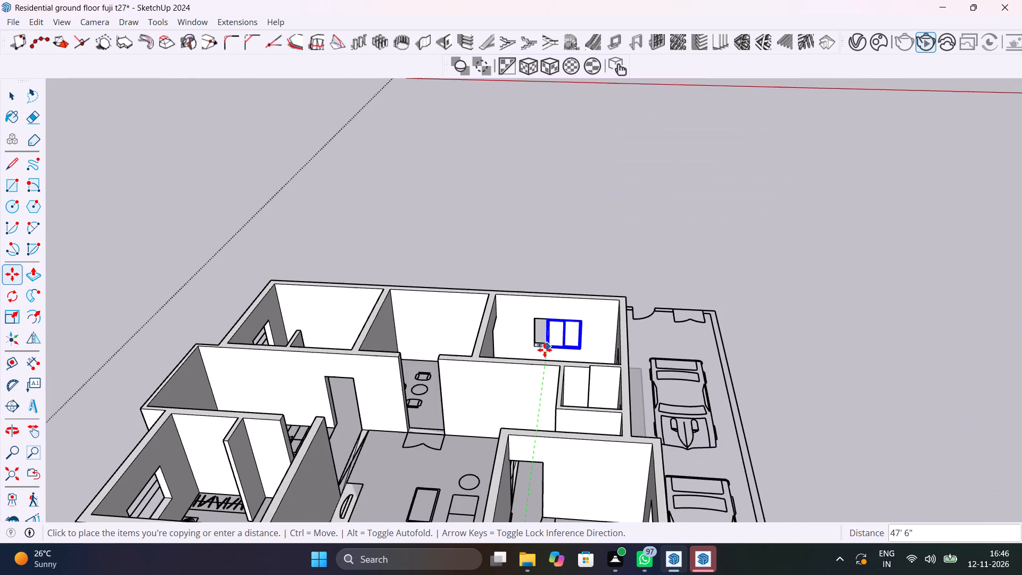
{"action": "scroll", "coordinate": [489, 400], "scroll_direction": "down", "scroll_amount": 7}
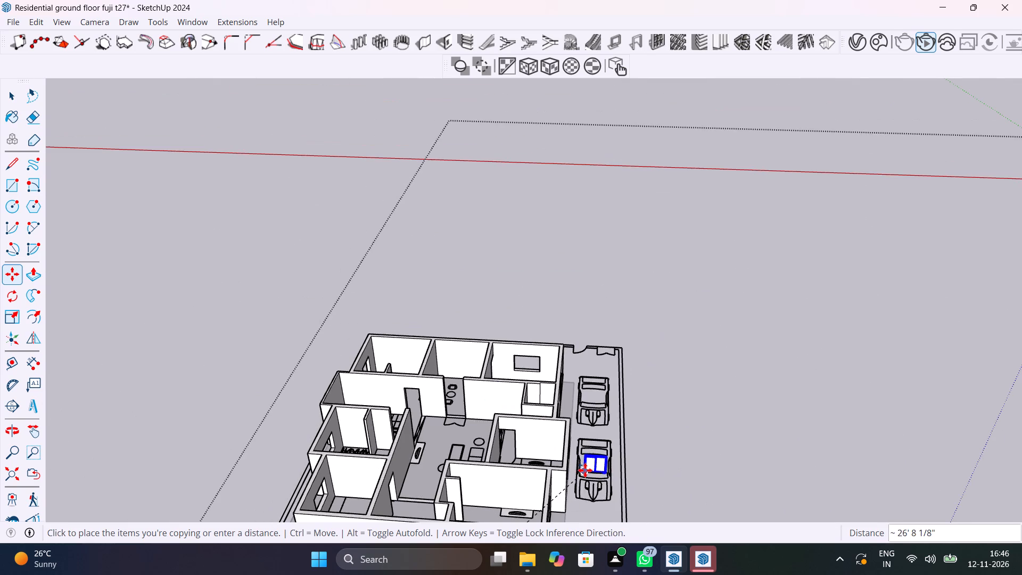
{"action": "middle_click_drag", "start_coordinate": [585, 470], "coordinate": [220, 418]}
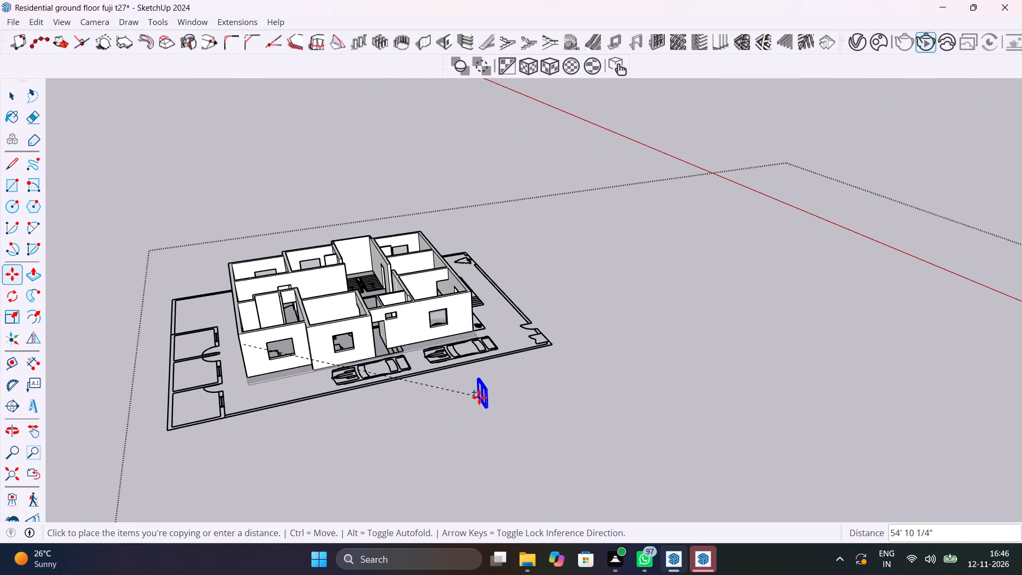
{"action": "left_click", "coordinate": [479, 397]}
Rotate the window copy on the ground by 90 degrees about its bottom corner.
{"action": "scroll", "coordinate": [502, 407], "scroll_direction": "up", "scroll_amount": 4}
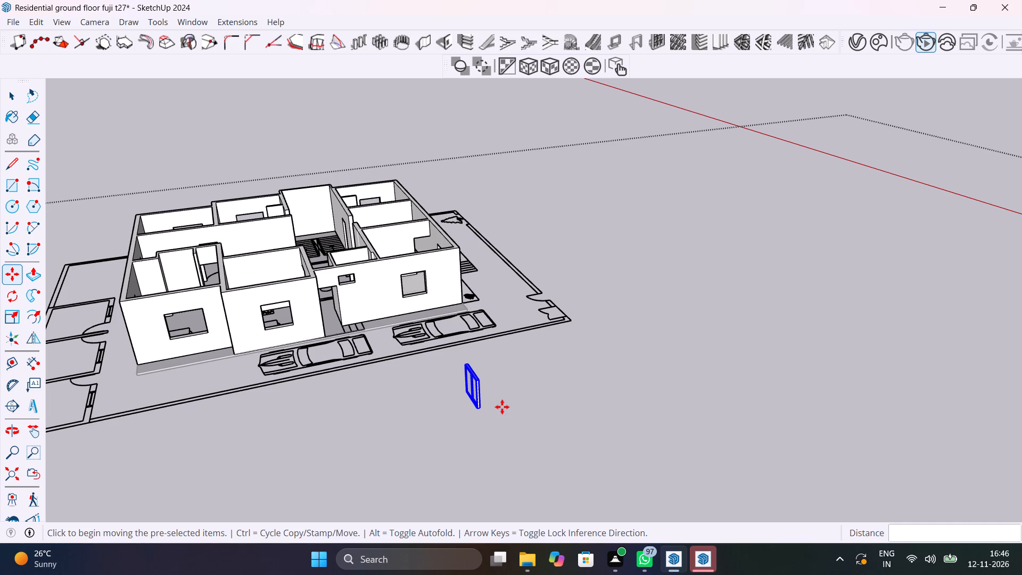
{"action": "key", "text": "q"}
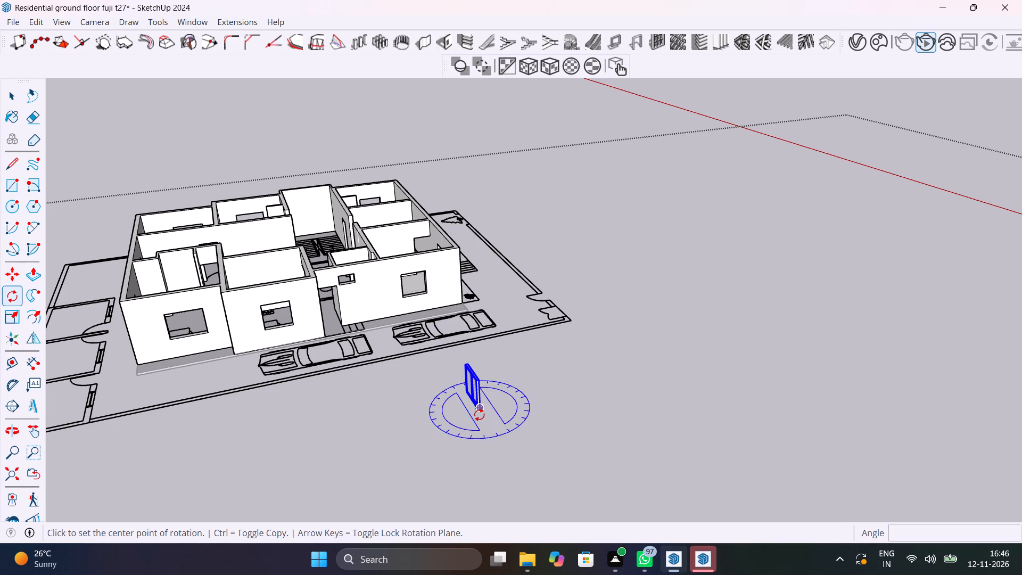
{"action": "left_click", "coordinate": [479, 414]}
{"action": "left_click", "coordinate": [537, 418]}
{"action": "type", "text": "90"}
{"action": "key", "text": "Return"}
{"action": "key", "text": "space"}
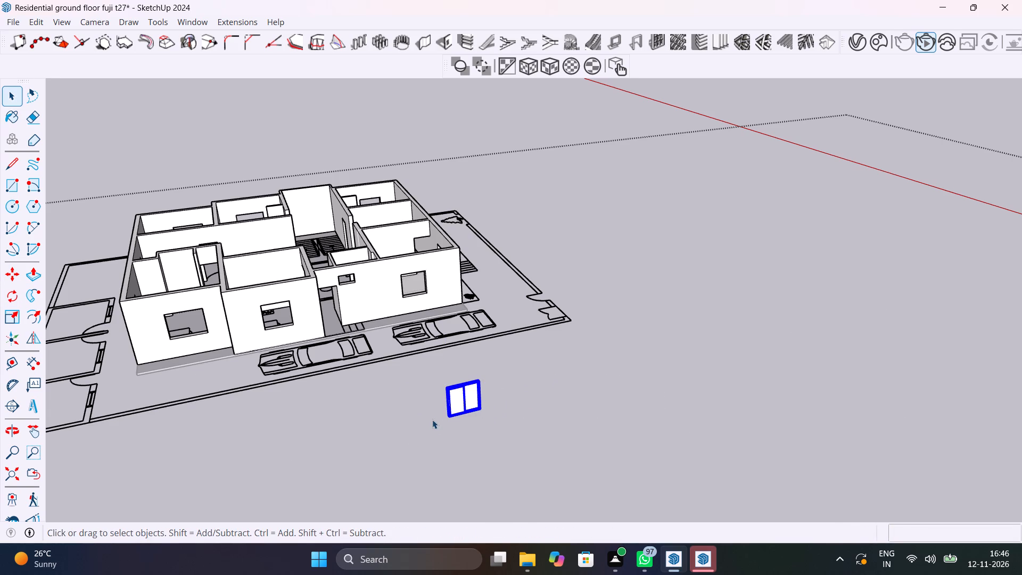
Move the rotated window by its bottom corner about 34' 7" into the large opening of the car-side wall, at the opening's lower corner.
{"action": "scroll", "coordinate": [463, 407], "scroll_direction": "up", "scroll_amount": 11}
{"action": "middle_click_drag", "start_coordinate": [470, 418], "coordinate": [564, 393]}
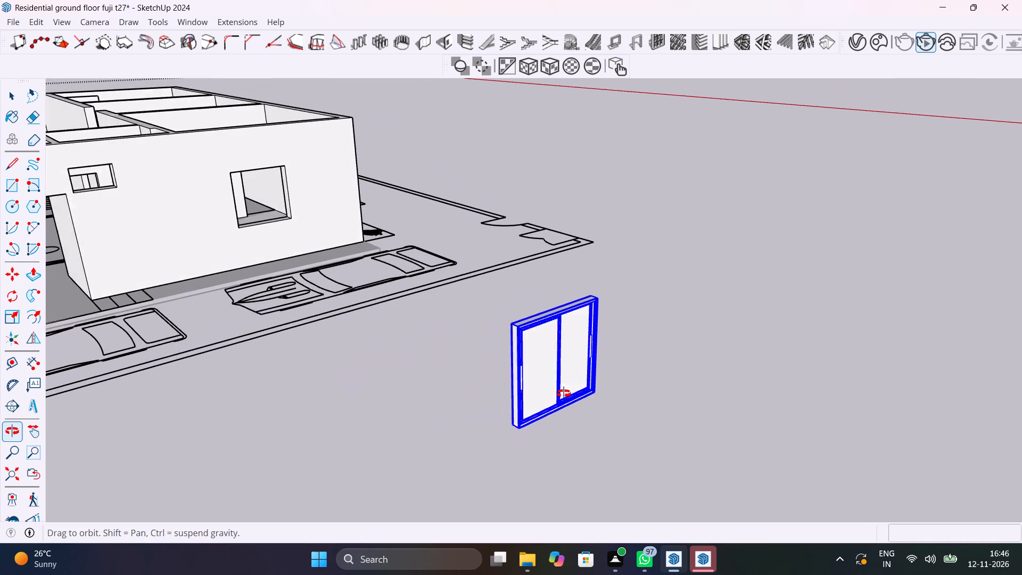
{"action": "middle_click_drag", "start_coordinate": [564, 393], "coordinate": [567, 397]}
{"action": "key", "text": "m"}
{"action": "scroll", "coordinate": [515, 439], "scroll_direction": "up", "scroll_amount": 4}
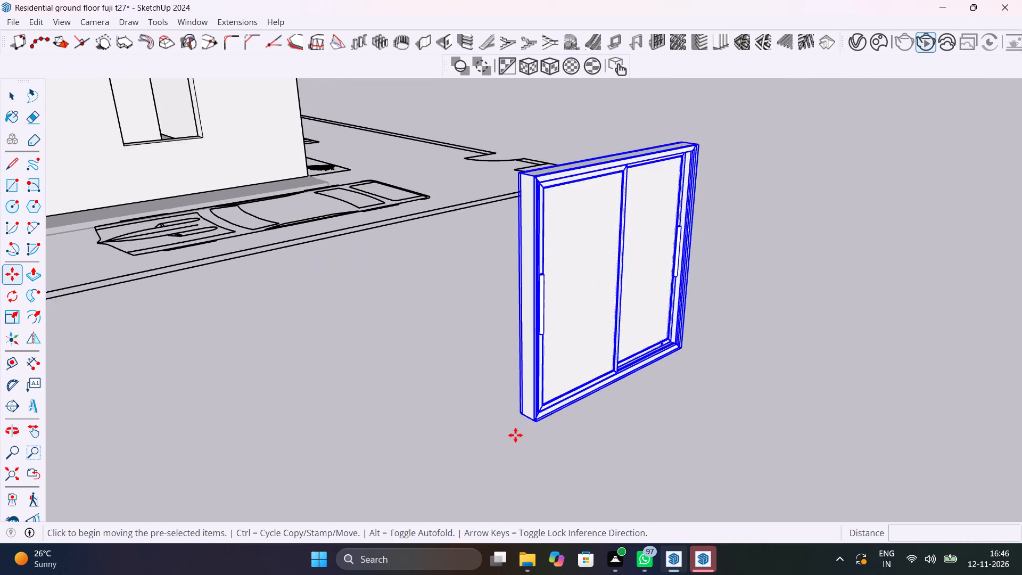
{"action": "scroll", "coordinate": [515, 435], "scroll_direction": "up", "scroll_amount": 6}
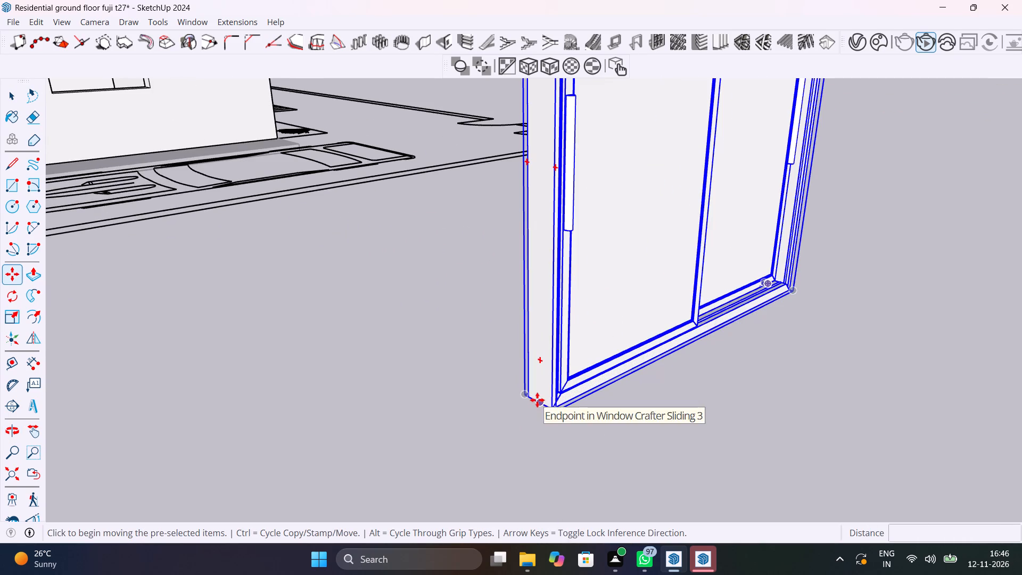
{"action": "left_click", "coordinate": [537, 400]}
{"action": "scroll", "coordinate": [420, 297], "scroll_direction": "down", "scroll_amount": 13}
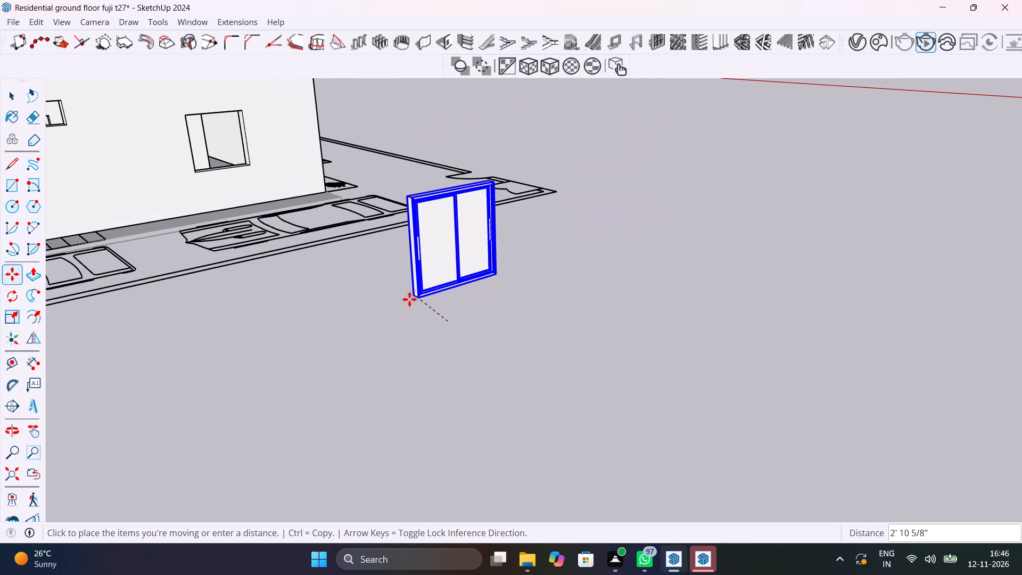
{"action": "middle_click_drag", "start_coordinate": [207, 181], "coordinate": [285, 375], "text": "shift"}
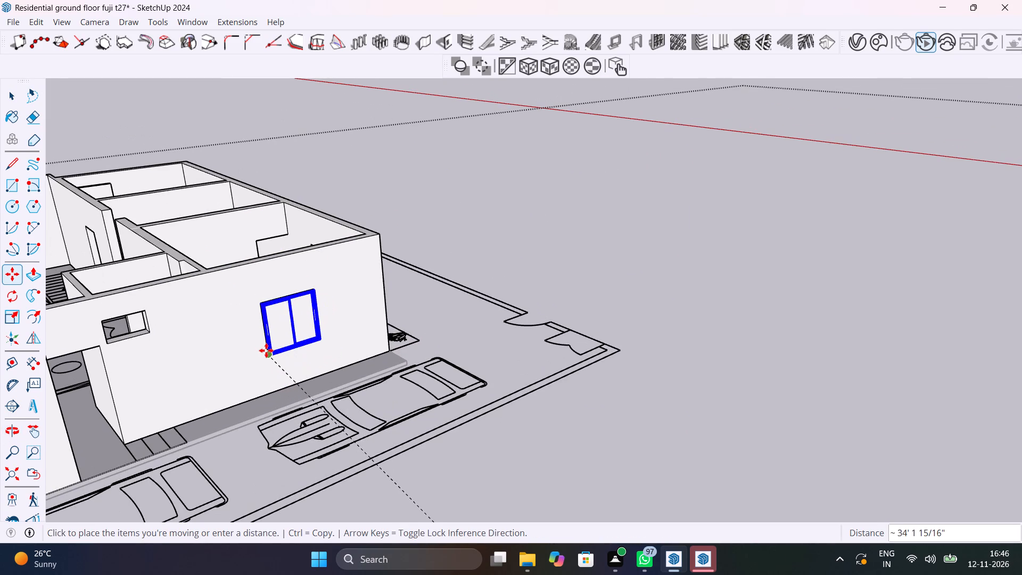
{"action": "scroll", "coordinate": [266, 349], "scroll_direction": "up", "scroll_amount": 11}
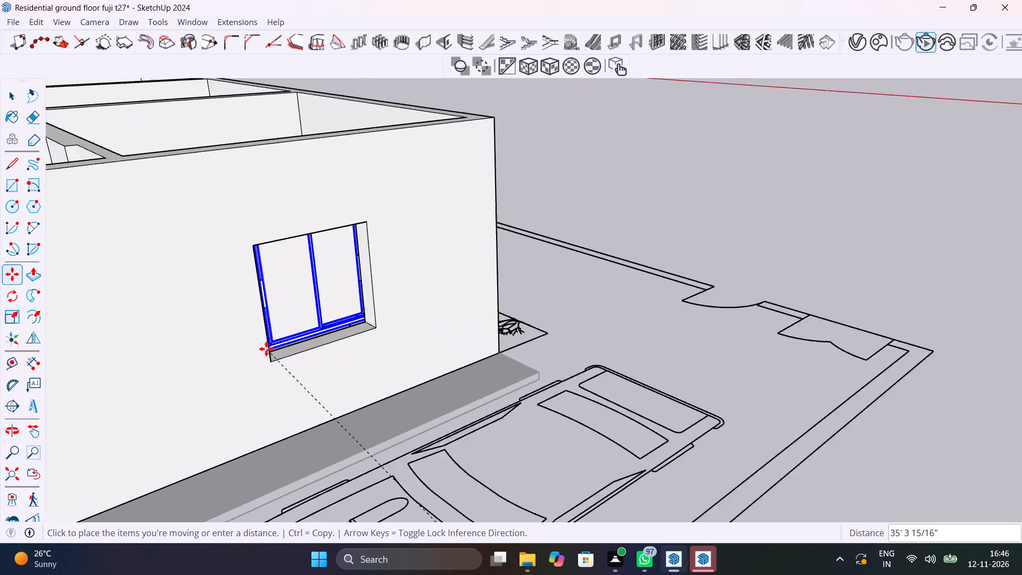
{"action": "scroll", "coordinate": [266, 349], "scroll_direction": "up", "scroll_amount": 5}
{"action": "middle_click_drag", "start_coordinate": [296, 352], "coordinate": [193, 395]}
{"action": "scroll", "coordinate": [223, 349], "scroll_direction": "up", "scroll_amount": 15}
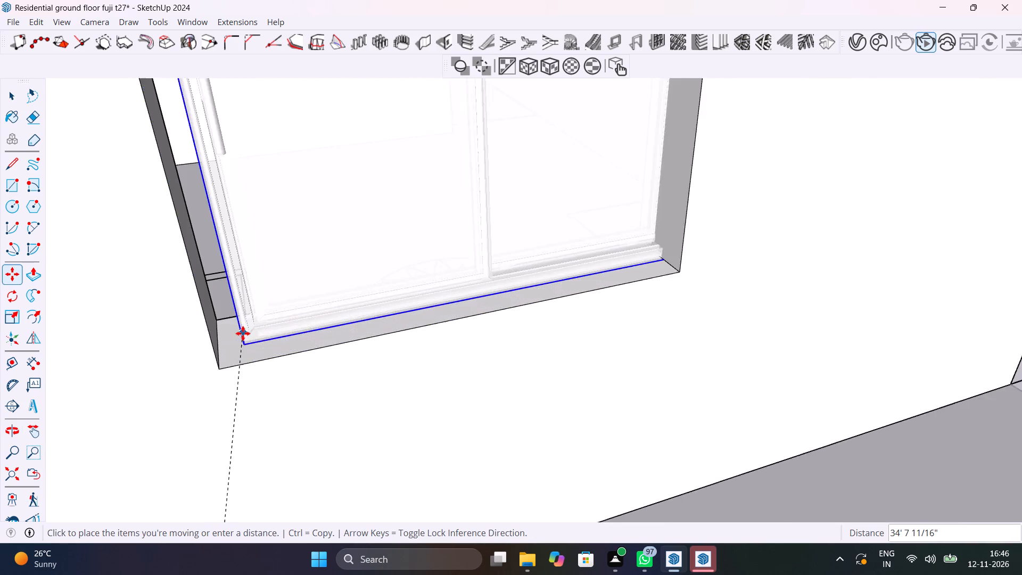
{"action": "scroll", "coordinate": [243, 333], "scroll_direction": "up", "scroll_amount": 10}
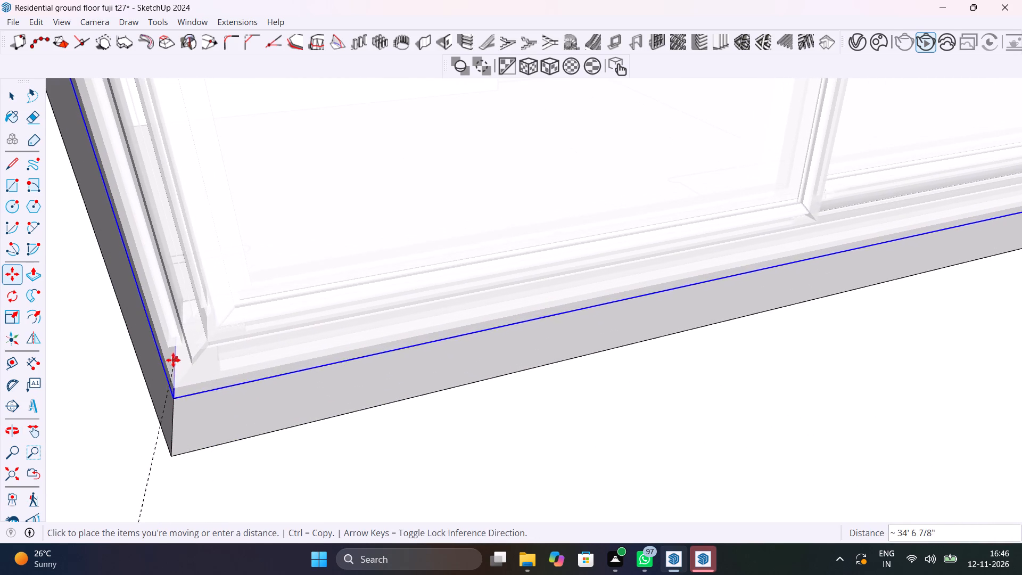
{"action": "left_click", "coordinate": [176, 369]}
Copy the fitted sliding window by its bottom corner about 21' 4" into the empty opening of the projecting wall beyond the entrance steps.
{"action": "scroll", "coordinate": [253, 369], "scroll_direction": "down", "scroll_amount": 16}
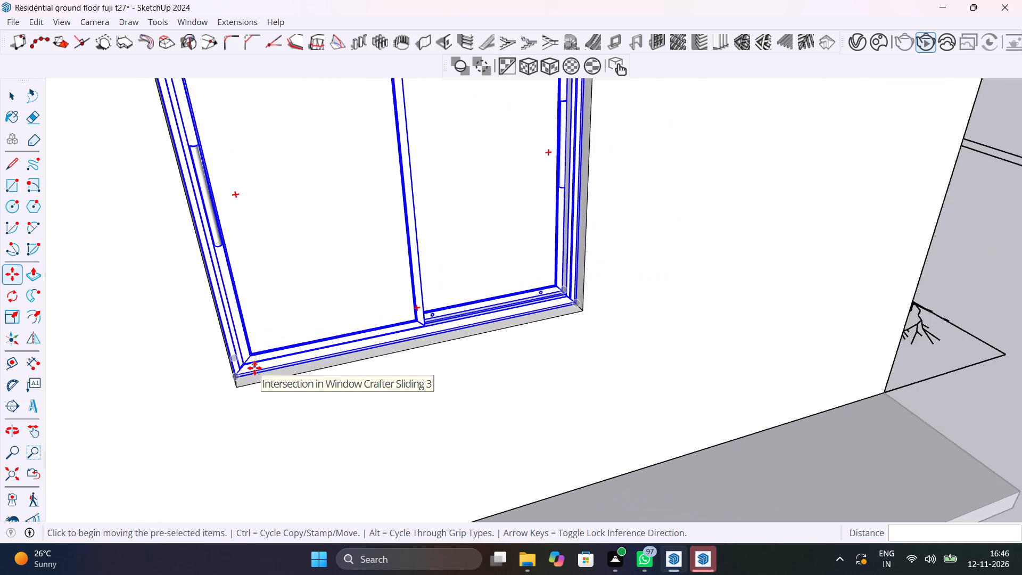
{"action": "scroll", "coordinate": [254, 368], "scroll_direction": "down", "scroll_amount": 5}
{"action": "scroll", "coordinate": [246, 373], "scroll_direction": "up", "scroll_amount": 20}
{"action": "scroll", "coordinate": [246, 373], "scroll_direction": "up", "scroll_amount": 1}
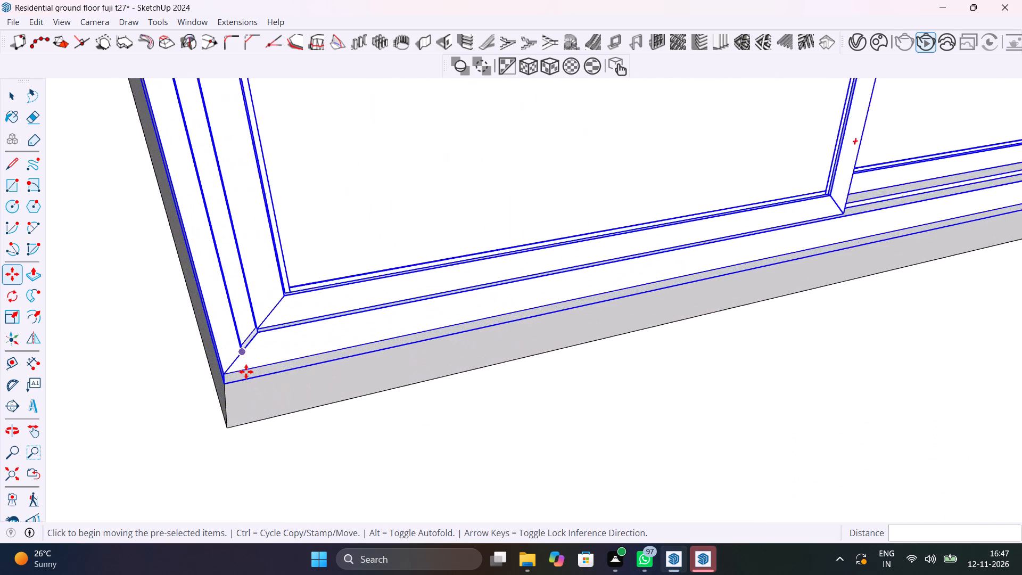
{"action": "scroll", "coordinate": [246, 372], "scroll_direction": "up", "scroll_amount": 2}
{"action": "key", "text": "m"}
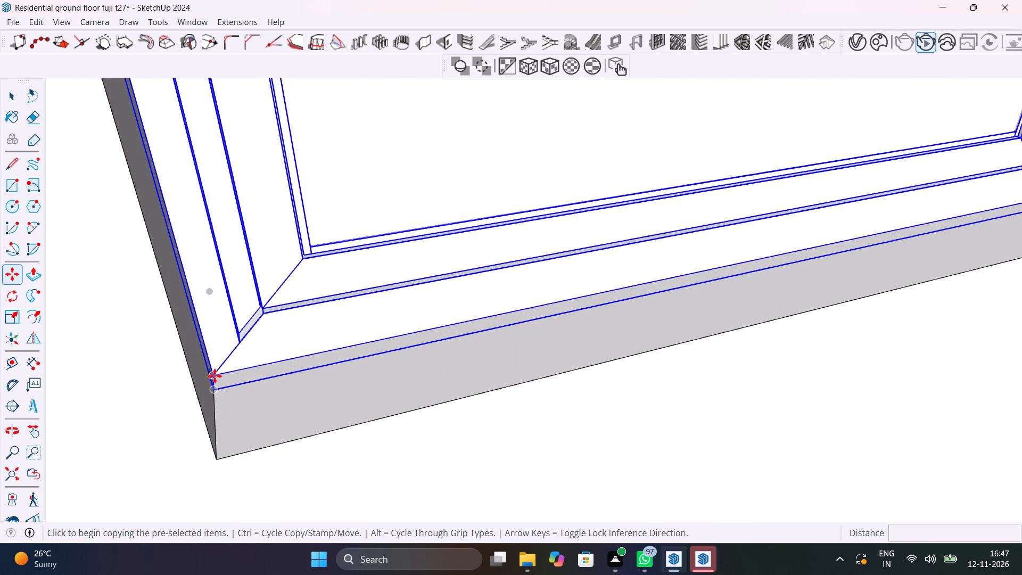
{"action": "left_click", "coordinate": [215, 376]}
{"action": "scroll", "coordinate": [334, 366], "scroll_direction": "down", "scroll_amount": 8}
{"action": "scroll", "coordinate": [334, 367], "scroll_direction": "down", "scroll_amount": 20}
{"action": "scroll", "coordinate": [334, 367], "scroll_direction": "down", "scroll_amount": 6}
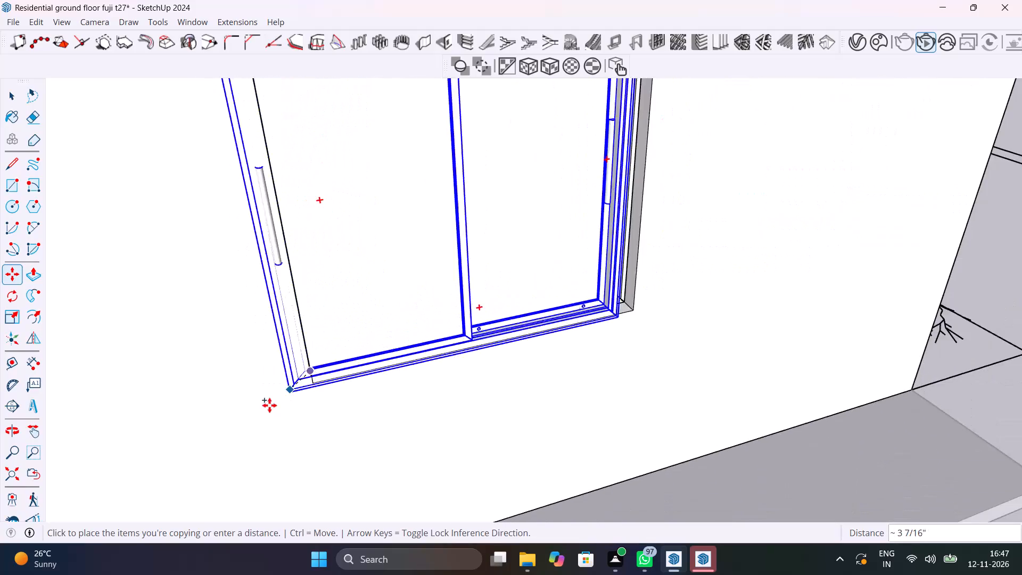
{"action": "scroll", "coordinate": [269, 405], "scroll_direction": "down", "scroll_amount": 20}
{"action": "middle_click_drag", "start_coordinate": [191, 439], "coordinate": [620, 341], "text": "shift"}
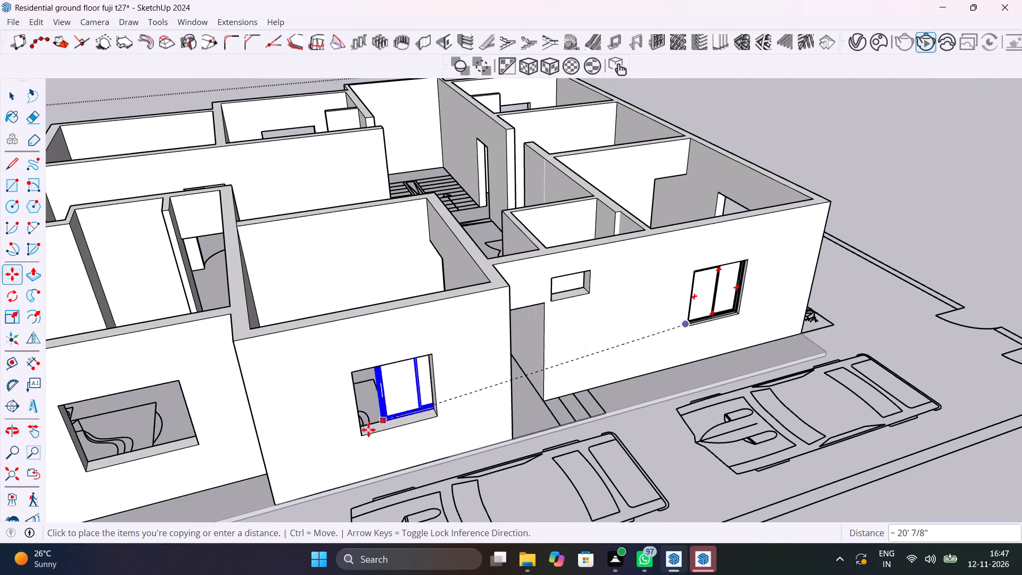
{"action": "scroll", "coordinate": [362, 433], "scroll_direction": "up", "scroll_amount": 20}
{"action": "middle_click_drag", "start_coordinate": [392, 437], "coordinate": [253, 418]}
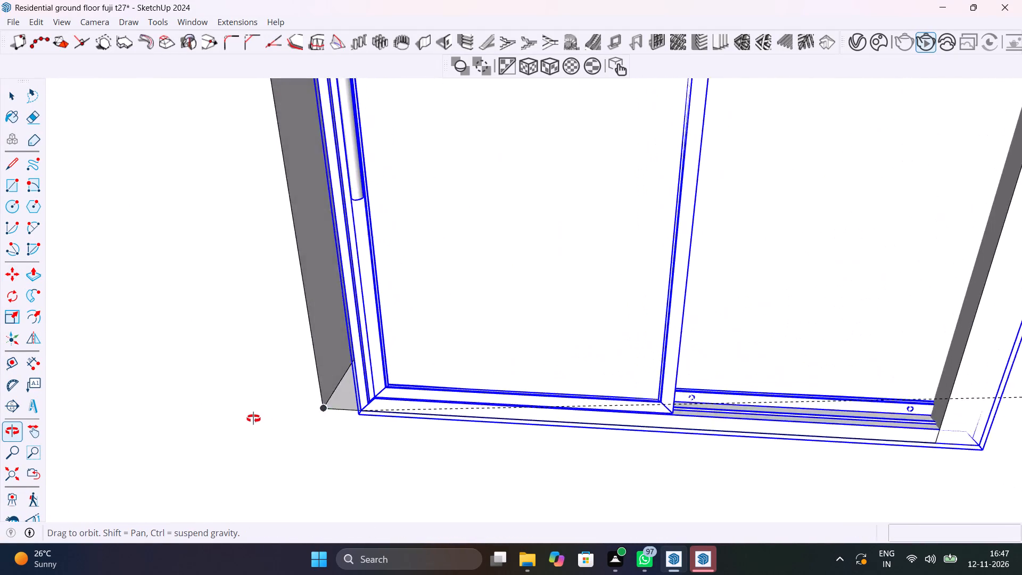
{"action": "middle_click_drag", "start_coordinate": [253, 418], "coordinate": [253, 419]}
{"action": "scroll", "coordinate": [339, 380], "scroll_direction": "up", "scroll_amount": 11}
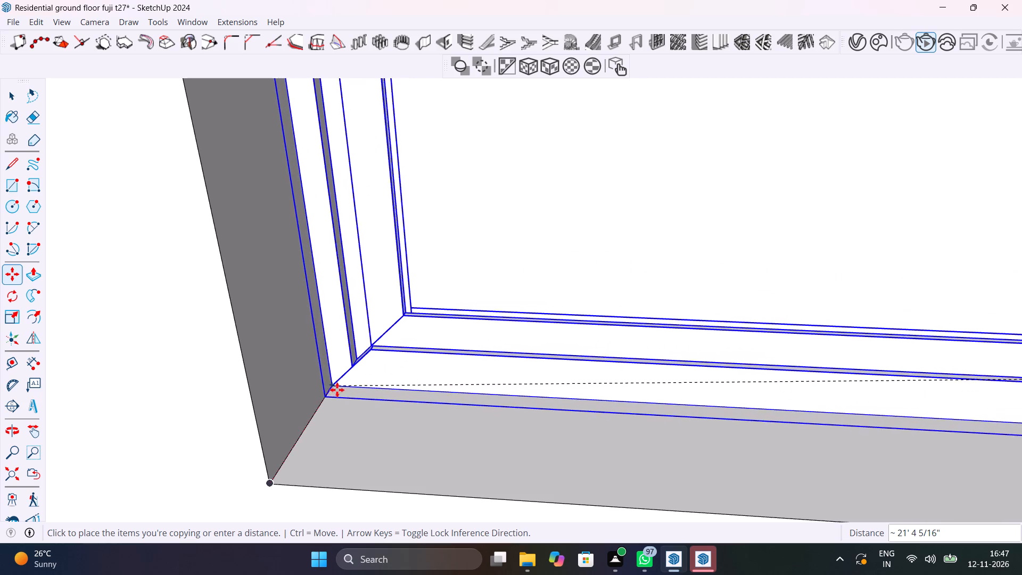
{"action": "left_click", "coordinate": [334, 382]}
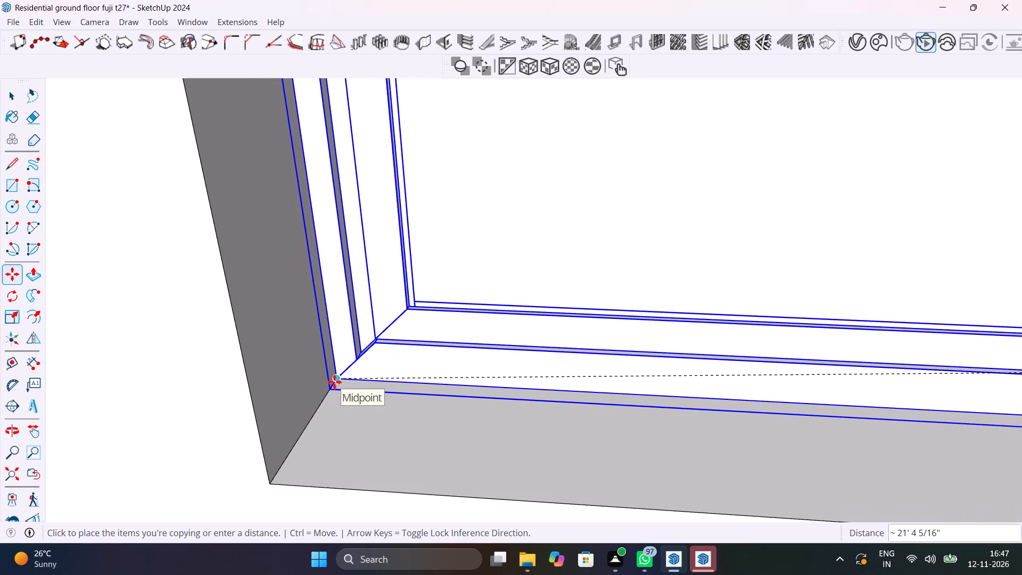
Copy the sliding window by its bottom corner about 13' into the wider opening of the adjacent recessed end-room wall, at the opening's inner corner.
{"action": "scroll", "coordinate": [383, 385], "scroll_direction": "down", "scroll_amount": 20}
{"action": "scroll", "coordinate": [383, 385], "scroll_direction": "down", "scroll_amount": 11}
{"action": "middle_click_drag", "start_coordinate": [404, 382], "coordinate": [436, 348]}
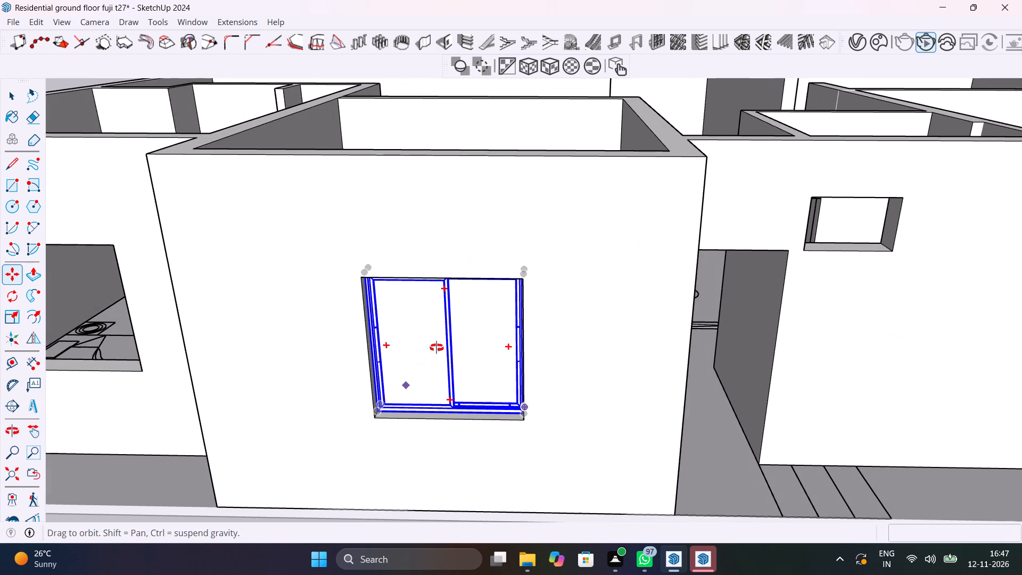
{"action": "middle_click_drag", "start_coordinate": [436, 348], "coordinate": [627, 333]}
{"action": "middle_click_drag", "start_coordinate": [436, 318], "coordinate": [547, 573]}
{"action": "scroll", "coordinate": [622, 273], "scroll_direction": "up", "scroll_amount": 1}
{"action": "middle_click_drag", "start_coordinate": [293, 284], "coordinate": [0, 299]}
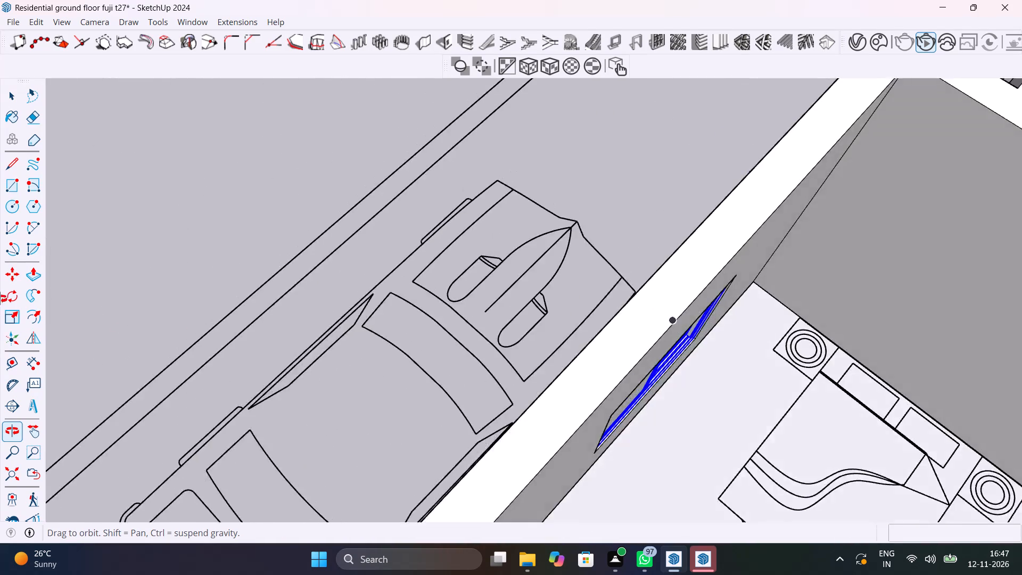
{"action": "middle_click_drag", "start_coordinate": [0, 299], "coordinate": [758, 180]}
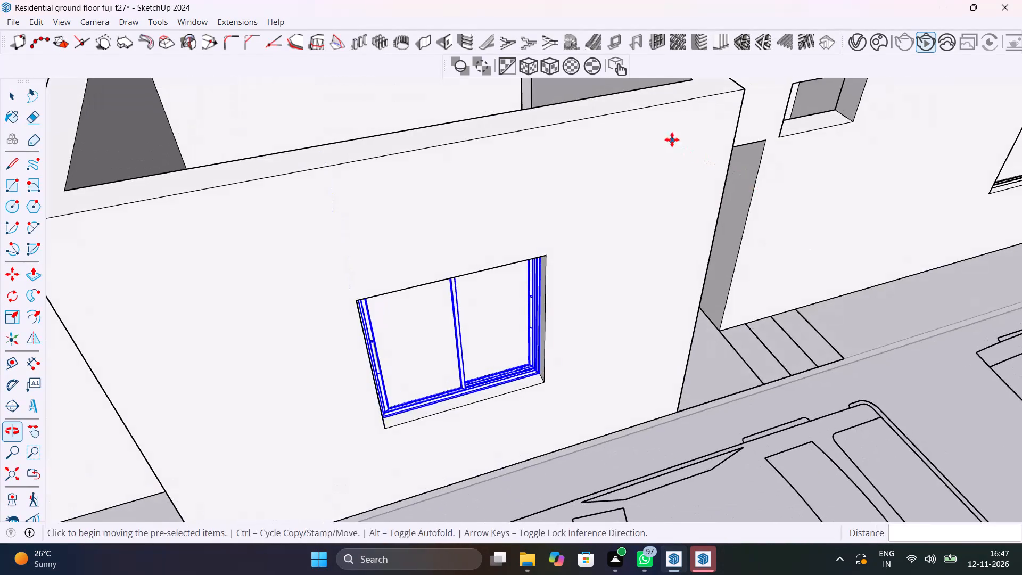
{"action": "scroll", "coordinate": [662, 151], "scroll_direction": "down", "scroll_amount": 12}
{"action": "scroll", "coordinate": [576, 245], "scroll_direction": "up", "scroll_amount": 13}
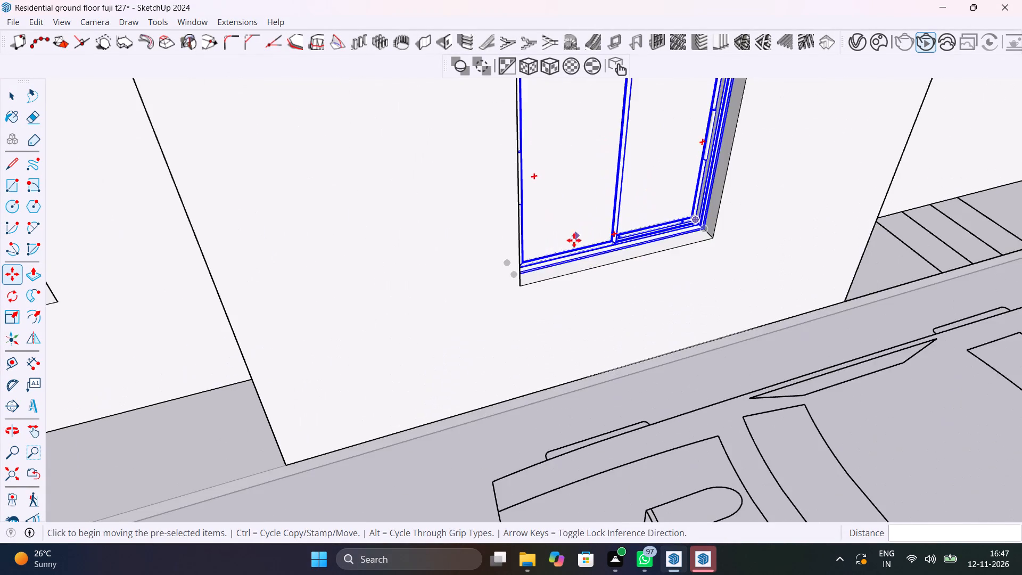
{"action": "scroll", "coordinate": [575, 271], "scroll_direction": "up", "scroll_amount": 12}
{"action": "middle_click_drag", "start_coordinate": [546, 235], "coordinate": [421, 235]}
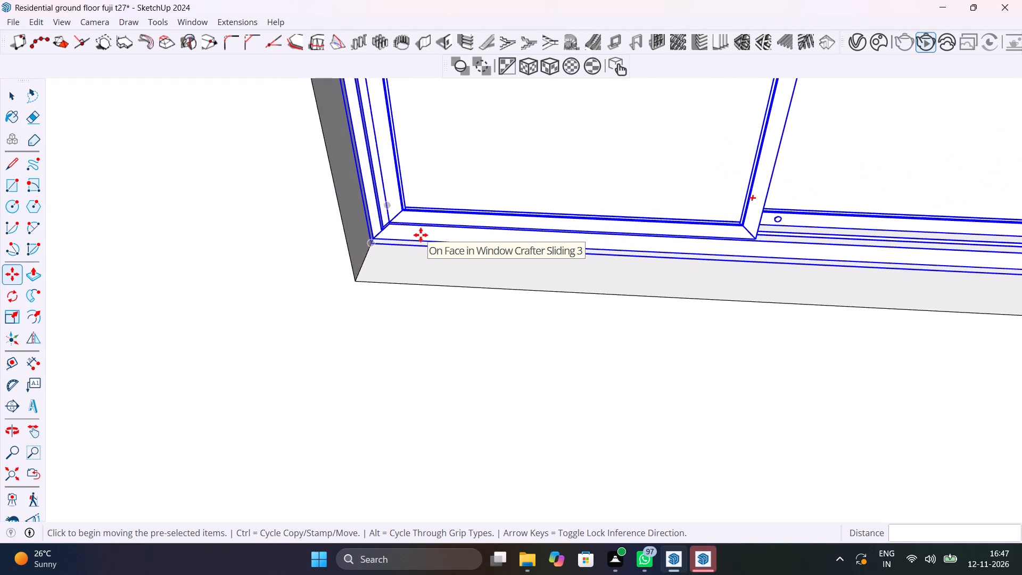
{"action": "key", "text": "m"}
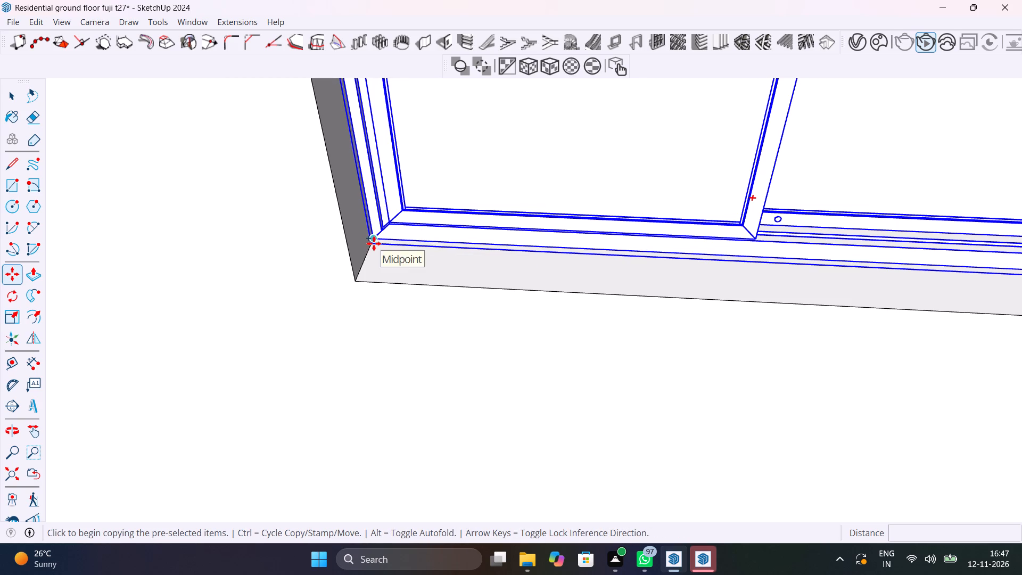
{"action": "left_click", "coordinate": [374, 243]}
{"action": "scroll", "coordinate": [490, 173], "scroll_direction": "down", "scroll_amount": 20}
{"action": "scroll", "coordinate": [490, 173], "scroll_direction": "down", "scroll_amount": 2}
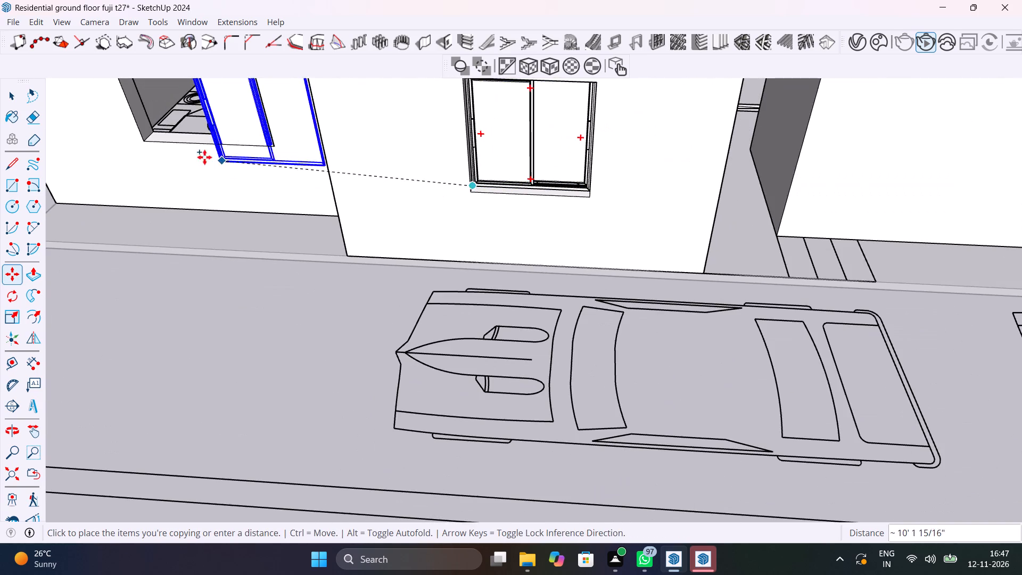
{"action": "middle_click_drag", "start_coordinate": [205, 155], "coordinate": [577, 254], "text": "shift"}
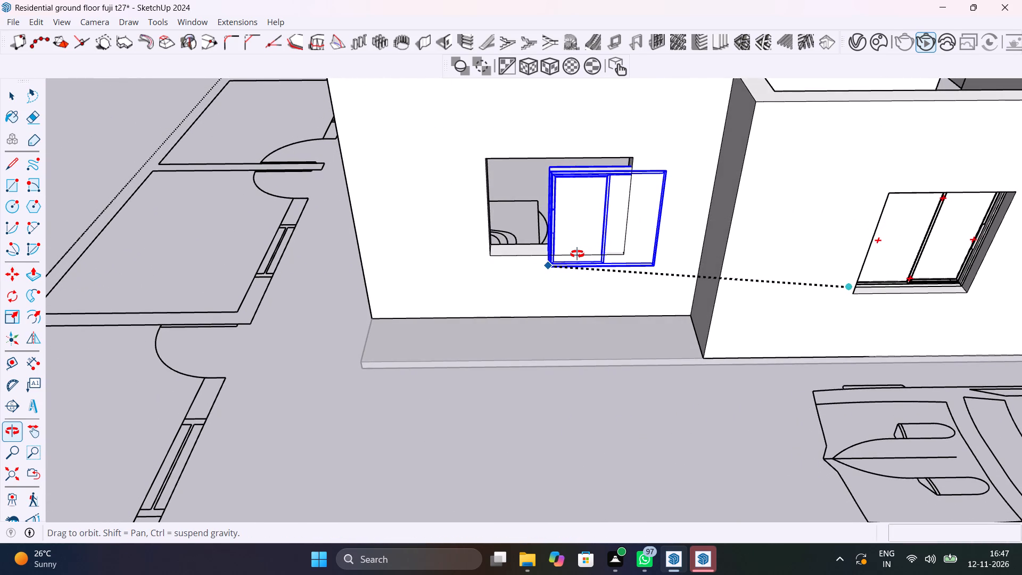
{"action": "middle_click_drag", "start_coordinate": [577, 254], "coordinate": [563, 235], "text": "shift"}
{"action": "scroll", "coordinate": [561, 220], "scroll_direction": "up", "scroll_amount": 13}
{"action": "scroll", "coordinate": [561, 212], "scroll_direction": "down", "scroll_amount": 10}
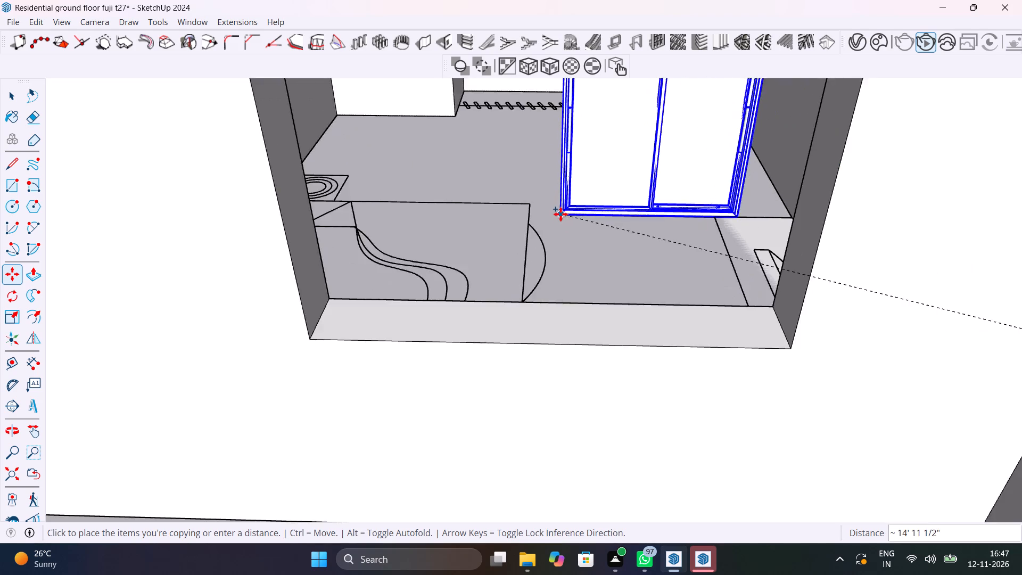
{"action": "scroll", "coordinate": [561, 214], "scroll_direction": "down", "scroll_amount": 3}
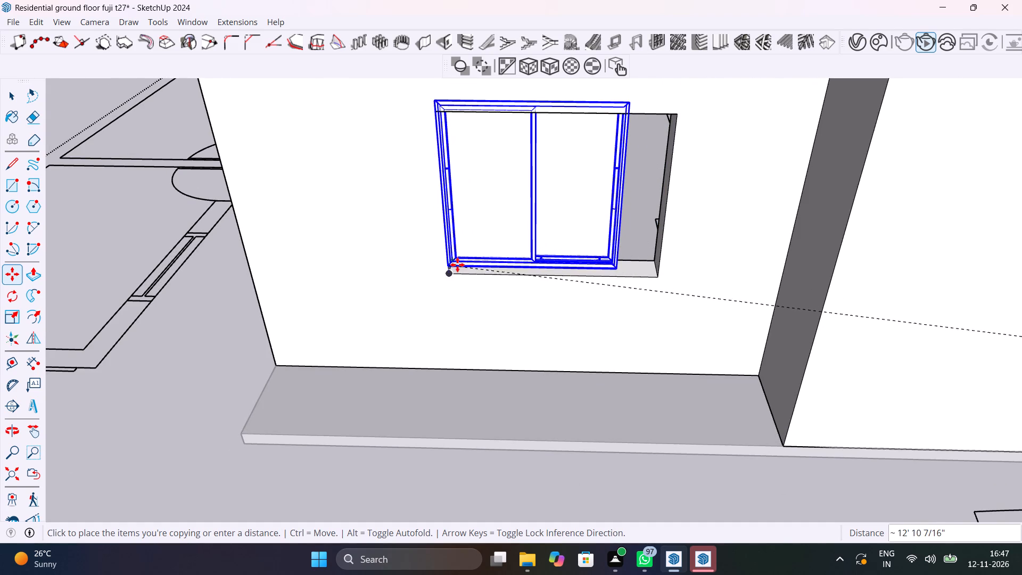
{"action": "scroll", "coordinate": [457, 265], "scroll_direction": "up", "scroll_amount": 12}
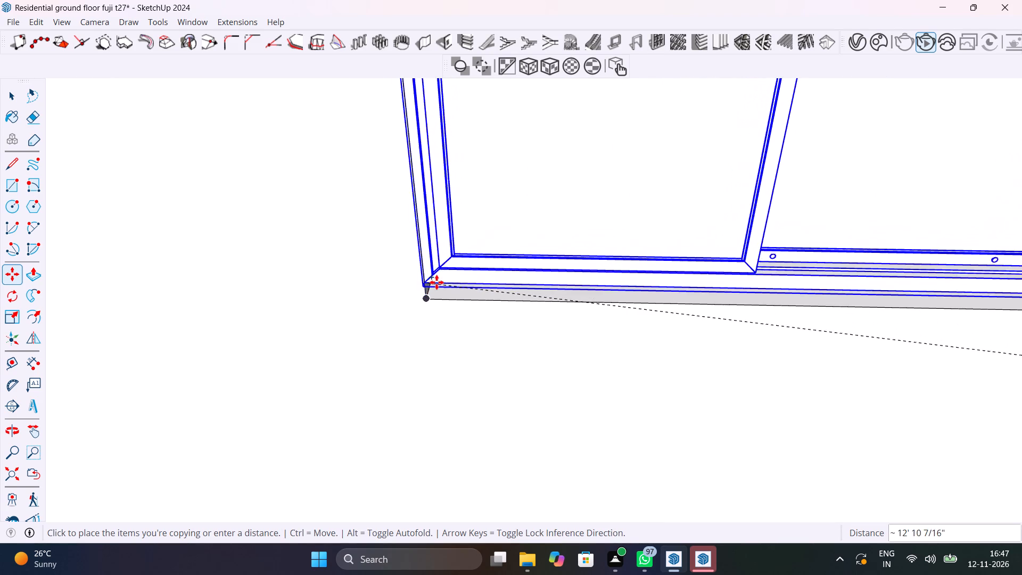
{"action": "scroll", "coordinate": [452, 282], "scroll_direction": "up", "scroll_amount": 10}
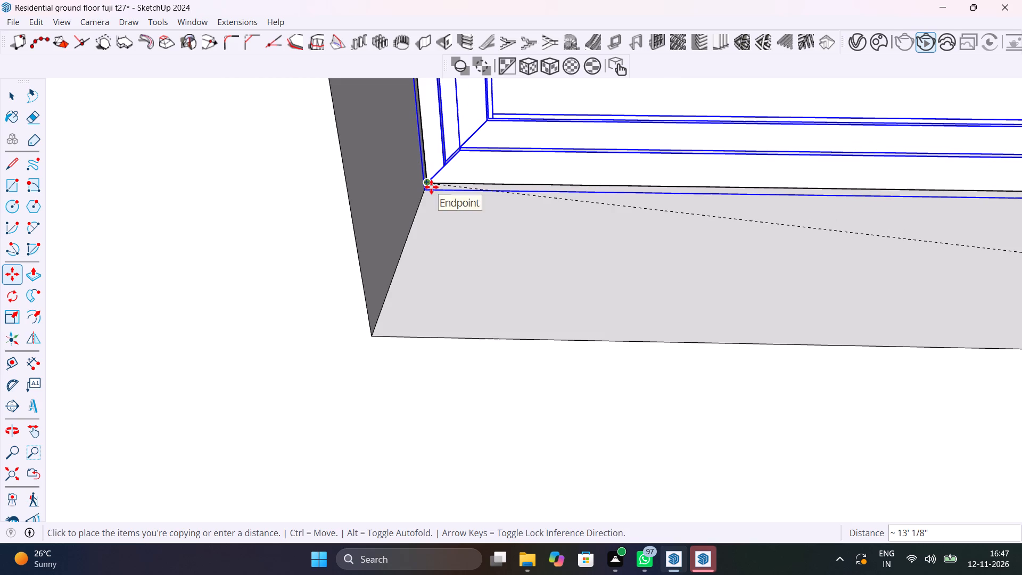
{"action": "left_click", "coordinate": [431, 187]}
Move the new window copy 5 1/8" outward along the sill's side edge to the middle of the wall thickness.
{"action": "left_click", "coordinate": [430, 183]}
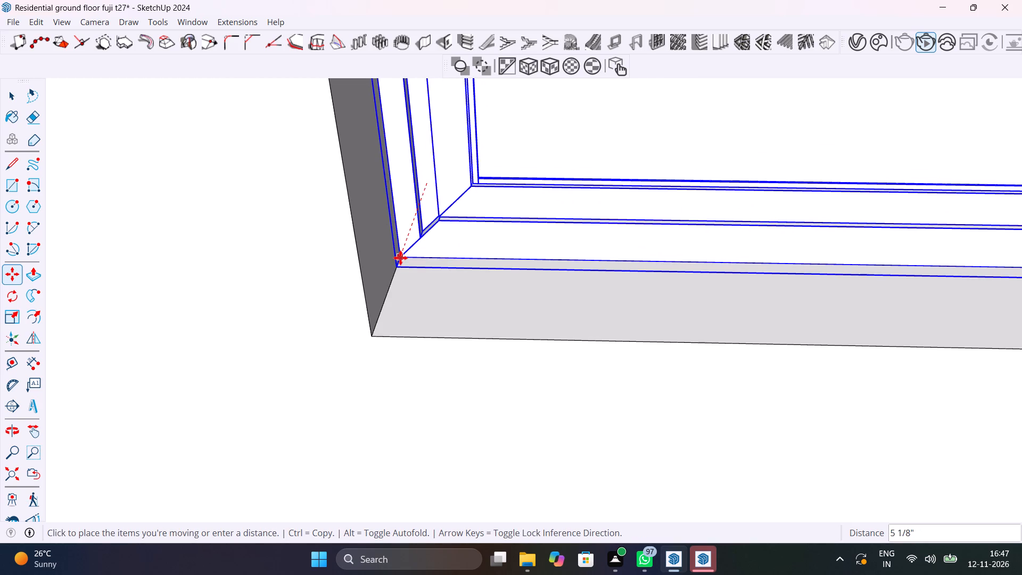
{"action": "left_click", "coordinate": [400, 258]}
Scale the window copy's width by 1.25 along the red axis so it spans the wider opening.
{"action": "scroll", "coordinate": [416, 258], "scroll_direction": "down", "scroll_amount": 20}
{"action": "scroll", "coordinate": [416, 258], "scroll_direction": "down", "scroll_amount": 3}
{"action": "middle_click_drag", "start_coordinate": [559, 245], "coordinate": [516, 330], "text": "shift"}
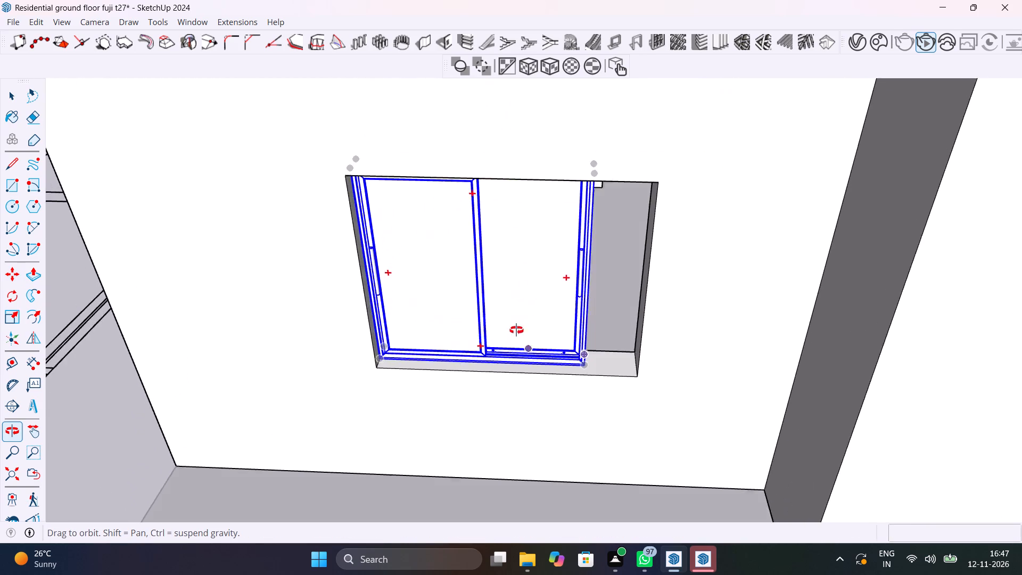
{"action": "middle_click_drag", "start_coordinate": [516, 330], "coordinate": [508, 280], "text": "shift"}
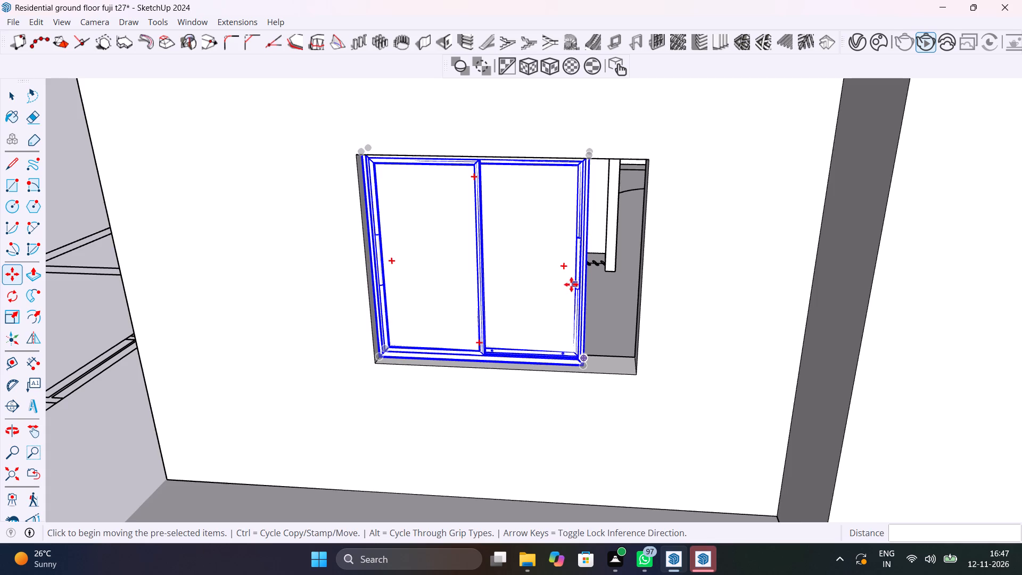
{"action": "key", "text": "s"}
{"action": "scroll", "coordinate": [586, 270], "scroll_direction": "up", "scroll_amount": 7}
{"action": "middle_click_drag", "start_coordinate": [587, 266], "coordinate": [541, 297]}
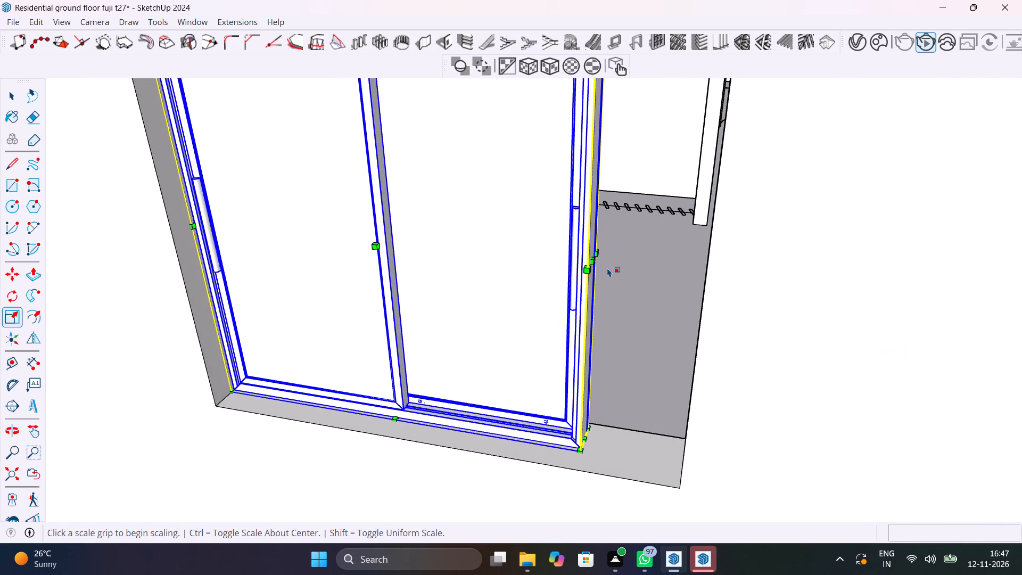
{"action": "left_click", "coordinate": [595, 261]}
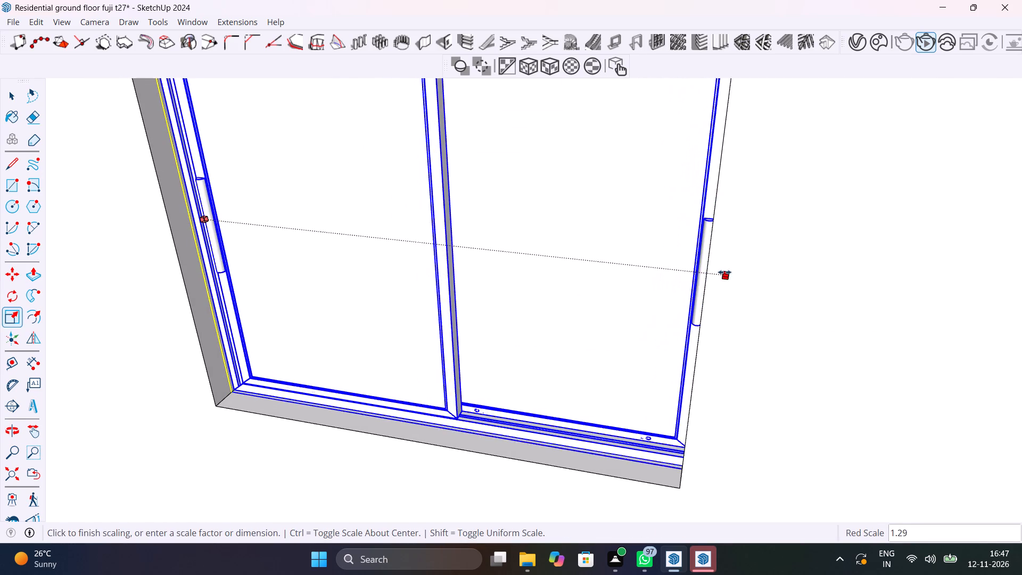
{"action": "left_click", "coordinate": [711, 255]}
{"action": "middle_click_drag", "start_coordinate": [846, 305], "coordinate": [884, 305]}
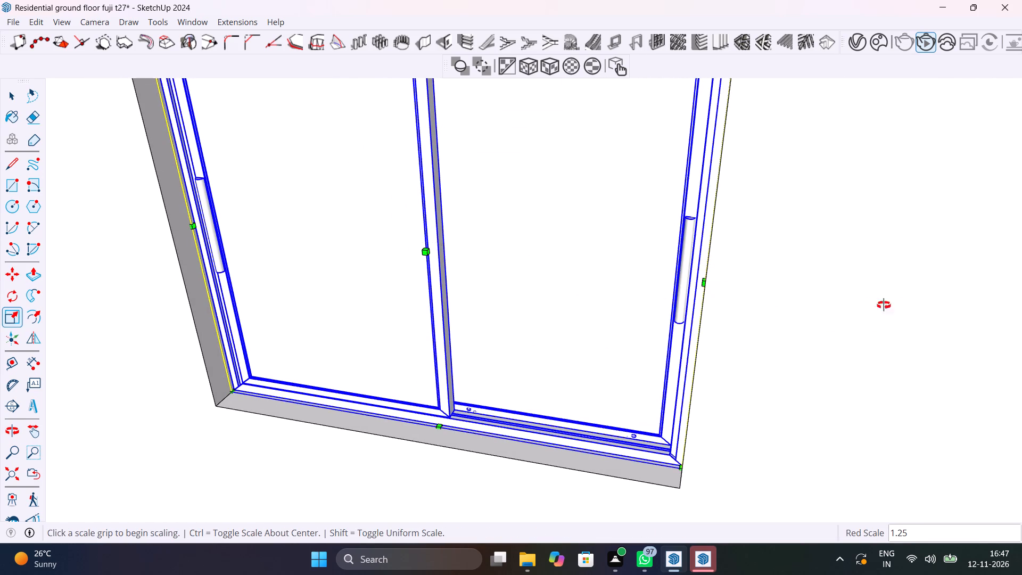
{"action": "middle_click_drag", "start_coordinate": [884, 305], "coordinate": [923, 301]}
{"action": "key", "text": "space"}
{"action": "scroll", "coordinate": [566, 333], "scroll_direction": "down", "scroll_amount": 16}
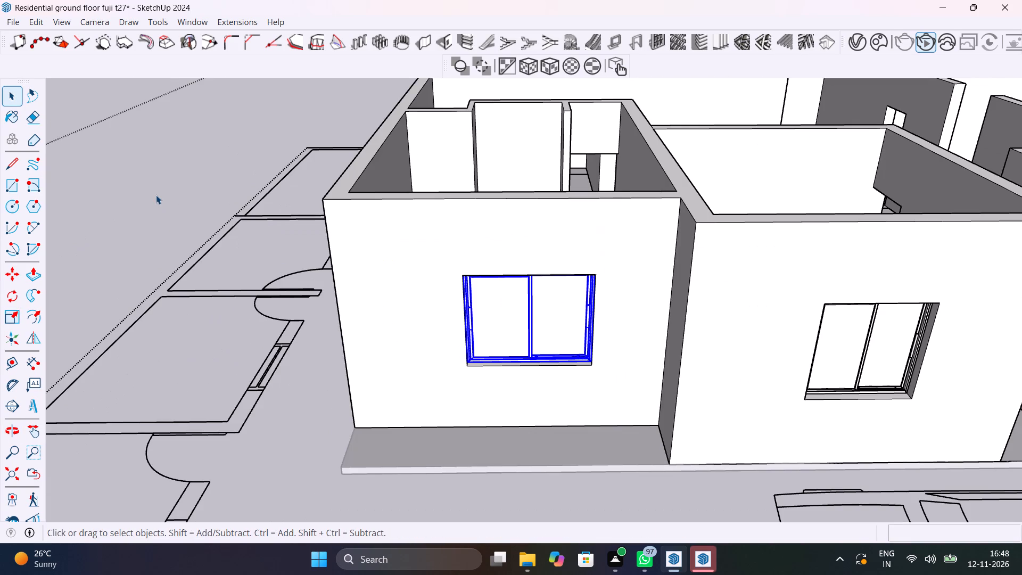
{"action": "left_click", "coordinate": [156, 195]}
Copy the widened sliding window by its bottom corner about 38' 4" into the empty opening of the end room's wall on the opposite side.
{"action": "left_click", "coordinate": [559, 349]}
{"action": "scroll", "coordinate": [537, 310], "scroll_direction": "down", "scroll_amount": 13}
{"action": "middle_click_drag", "start_coordinate": [537, 312], "coordinate": [828, 314]}
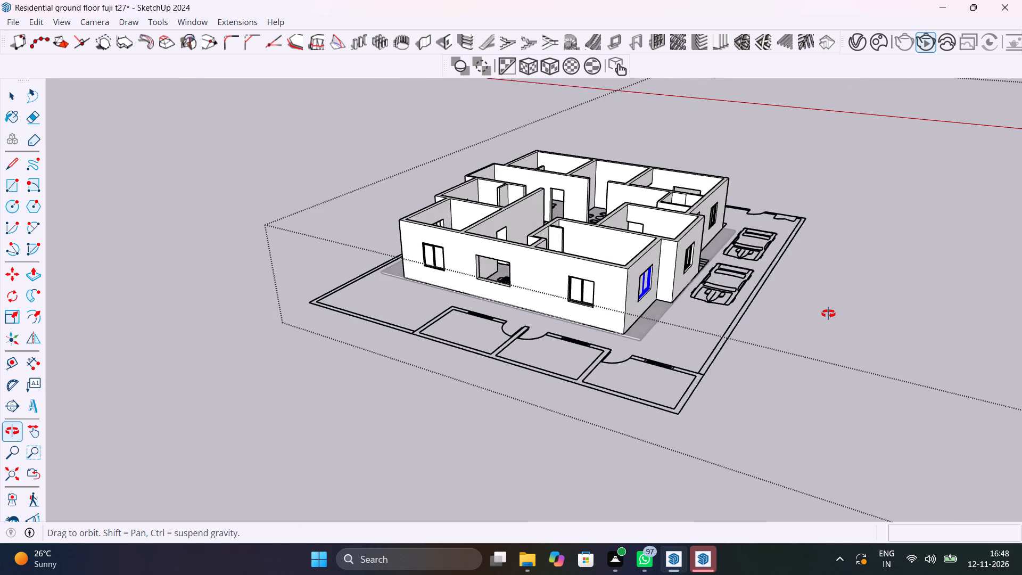
{"action": "middle_click_drag", "start_coordinate": [828, 314], "coordinate": [563, 354]}
{"action": "scroll", "coordinate": [557, 340], "scroll_direction": "up", "scroll_amount": 7}
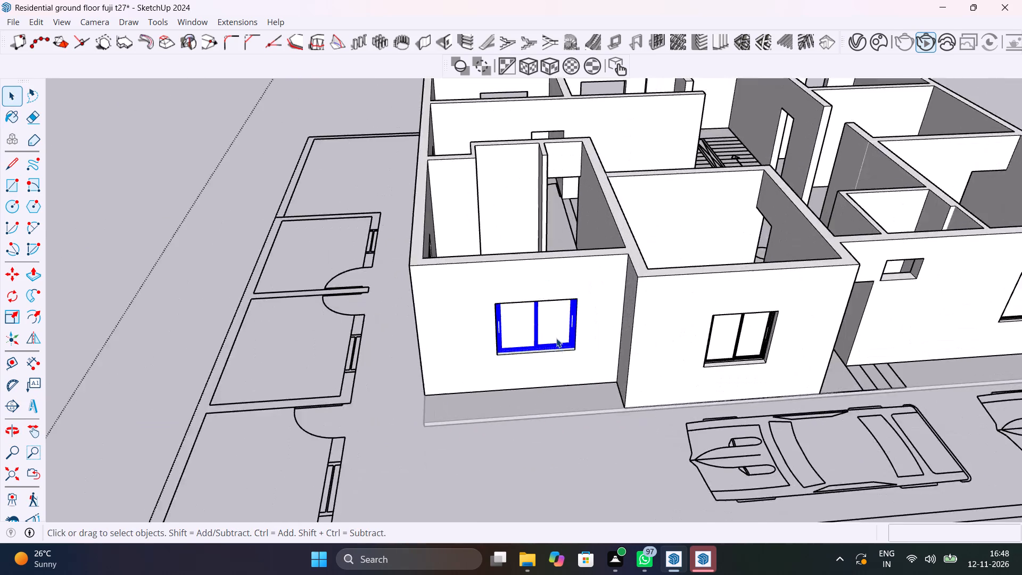
{"action": "scroll", "coordinate": [556, 338], "scroll_direction": "up", "scroll_amount": 13}
{"action": "scroll", "coordinate": [493, 363], "scroll_direction": "up", "scroll_amount": 6}
{"action": "key", "text": "m"}
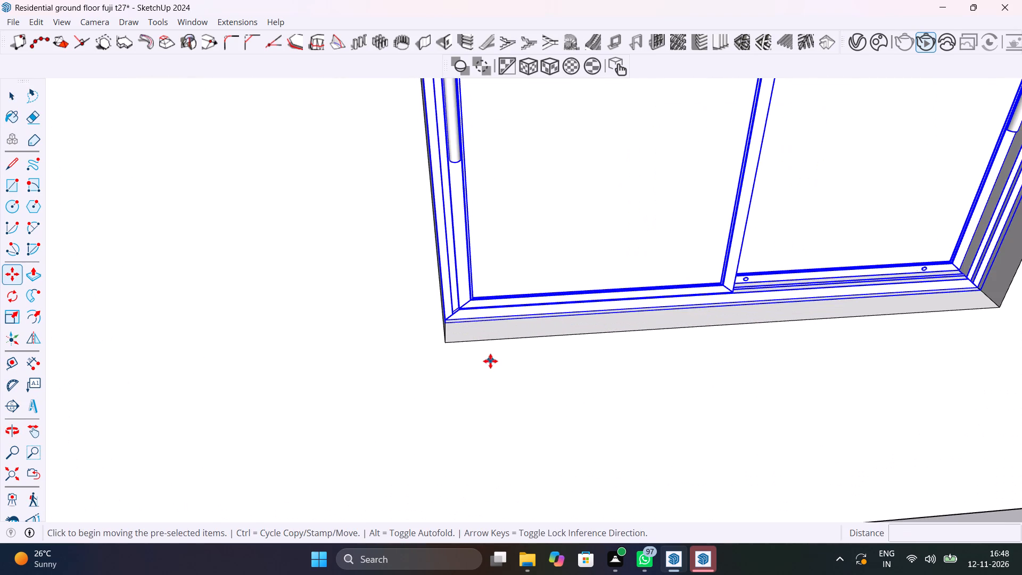
{"action": "scroll", "coordinate": [481, 335], "scroll_direction": "up", "scroll_amount": 10}
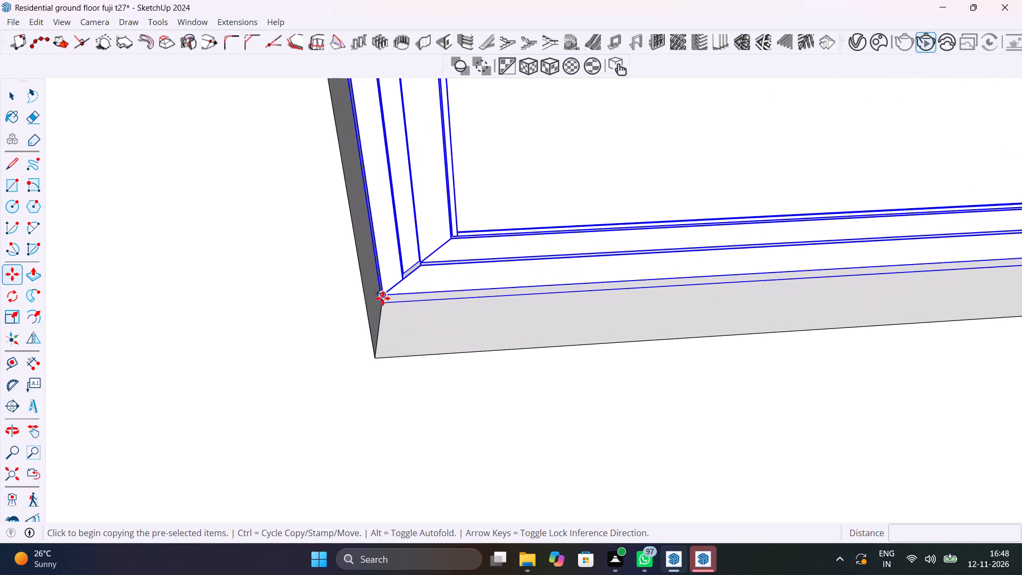
{"action": "left_click", "coordinate": [383, 298]}
{"action": "scroll", "coordinate": [489, 223], "scroll_direction": "down", "scroll_amount": 20}
{"action": "scroll", "coordinate": [489, 223], "scroll_direction": "down", "scroll_amount": 5}
{"action": "middle_click_drag", "start_coordinate": [482, 172], "coordinate": [512, 362], "text": "shift"}
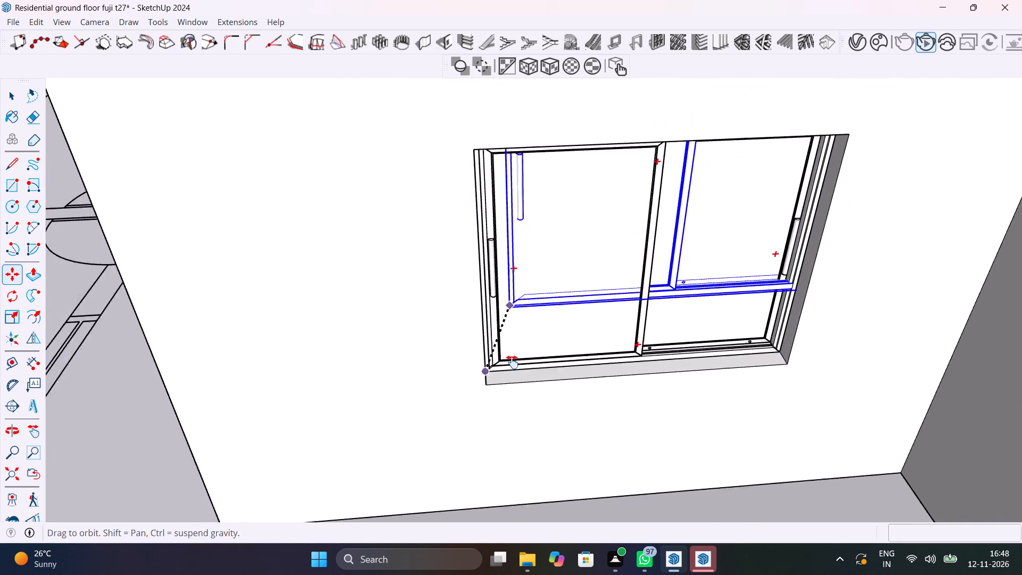
{"action": "middle_click_drag", "start_coordinate": [512, 362], "coordinate": [510, 371], "text": "shift"}
{"action": "scroll", "coordinate": [481, 235], "scroll_direction": "down", "scroll_amount": 20}
{"action": "scroll", "coordinate": [481, 235], "scroll_direction": "down", "scroll_amount": 1}
{"action": "middle_click_drag", "start_coordinate": [471, 132], "coordinate": [518, 398], "text": "shift"}
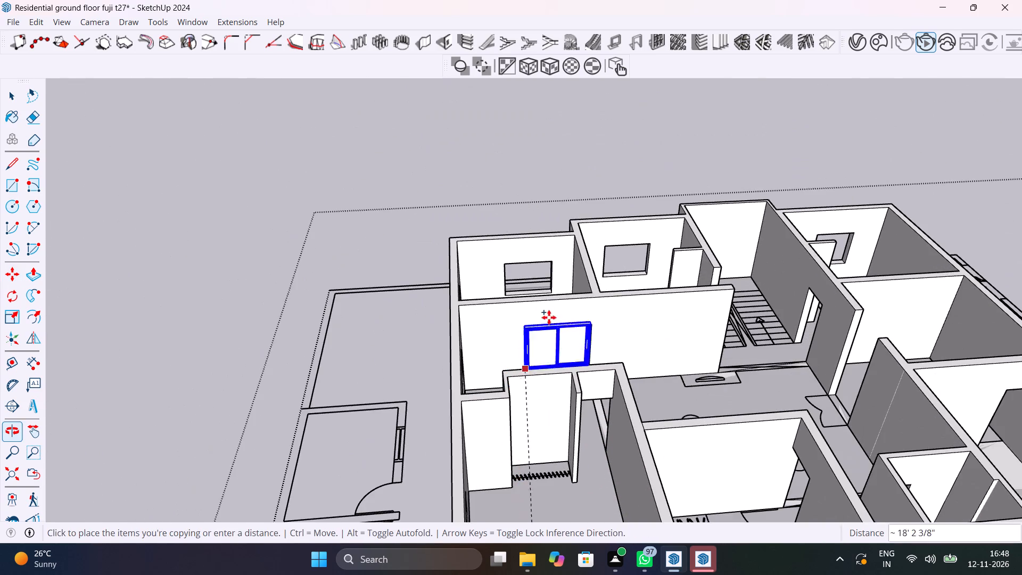
{"action": "scroll", "coordinate": [523, 258], "scroll_direction": "up", "scroll_amount": 18}
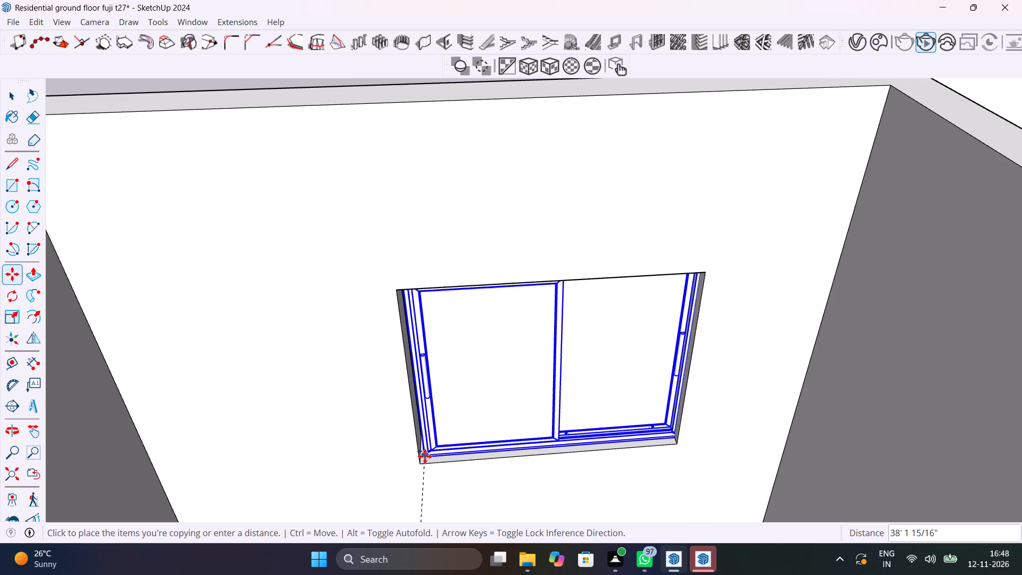
{"action": "scroll", "coordinate": [425, 456], "scroll_direction": "up", "scroll_amount": 9}
{"action": "middle_click_drag", "start_coordinate": [425, 458], "coordinate": [394, 372]}
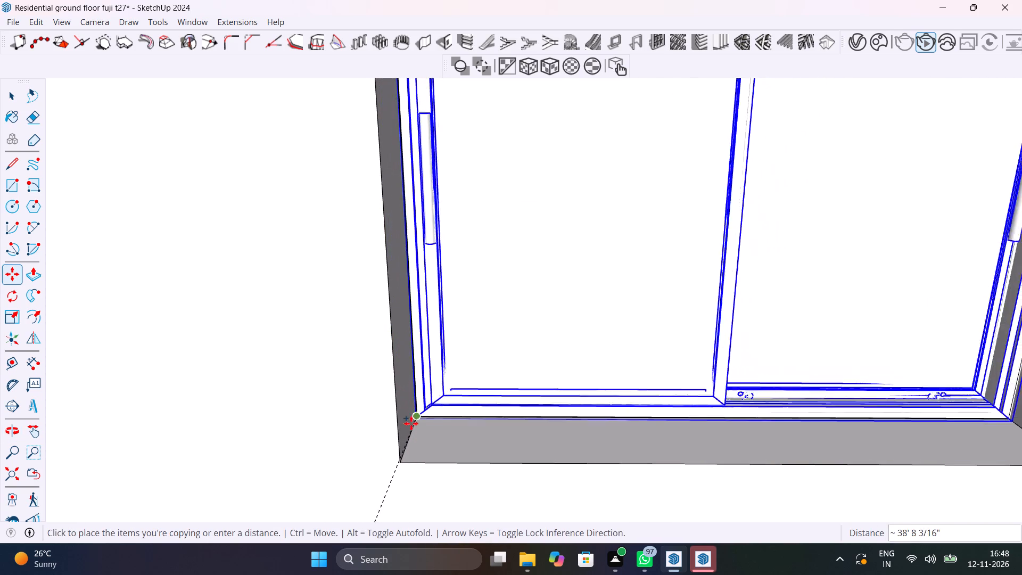
{"action": "left_click", "coordinate": [410, 438]}
Copy the new window by its bottom corner about 11' 4" into the adjacent bedroom's wall opening, beside the staircase.
{"action": "scroll", "coordinate": [538, 469], "scroll_direction": "down", "scroll_amount": 12}
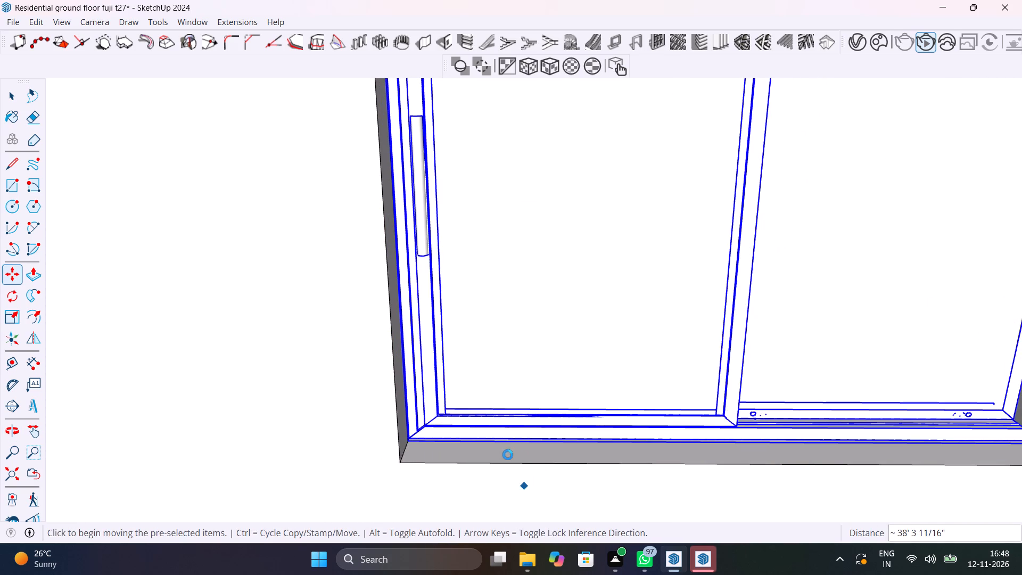
{"action": "scroll", "coordinate": [508, 455], "scroll_direction": "down", "scroll_amount": 14}
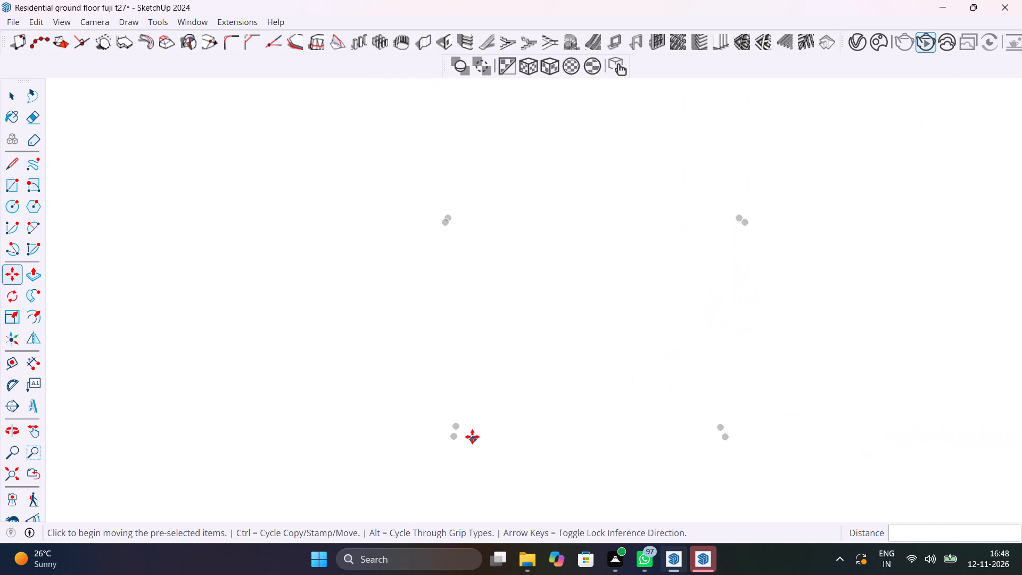
{"action": "left_click", "coordinate": [12, 477]}
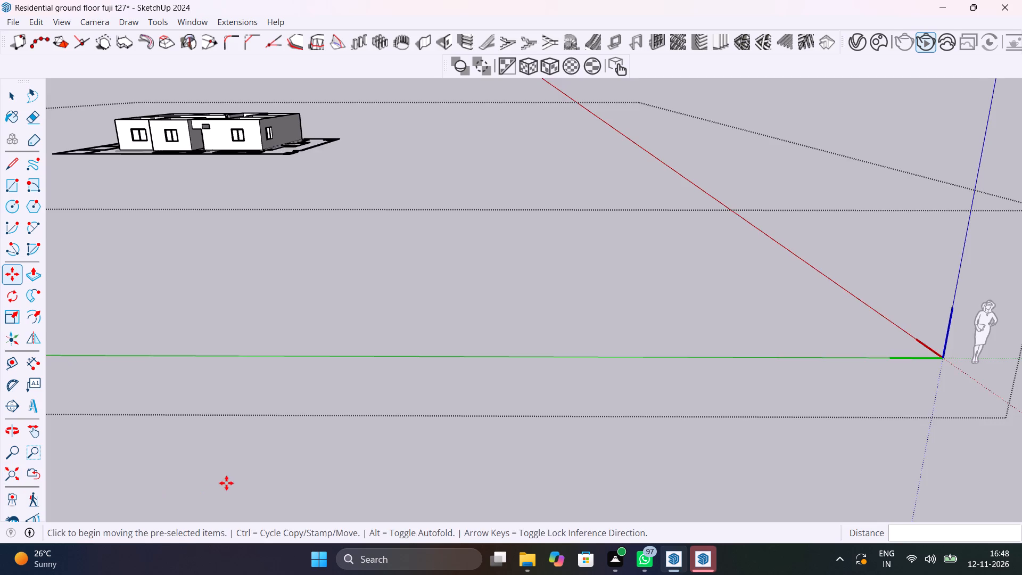
{"action": "middle_click_drag", "start_coordinate": [228, 483], "coordinate": [423, 528]}
{"action": "scroll", "coordinate": [75, 322], "scroll_direction": "down", "scroll_amount": 16}
{"action": "middle_click_drag", "start_coordinate": [177, 321], "coordinate": [497, 354], "text": "shift"}
{"action": "scroll", "coordinate": [369, 272], "scroll_direction": "up", "scroll_amount": 11}
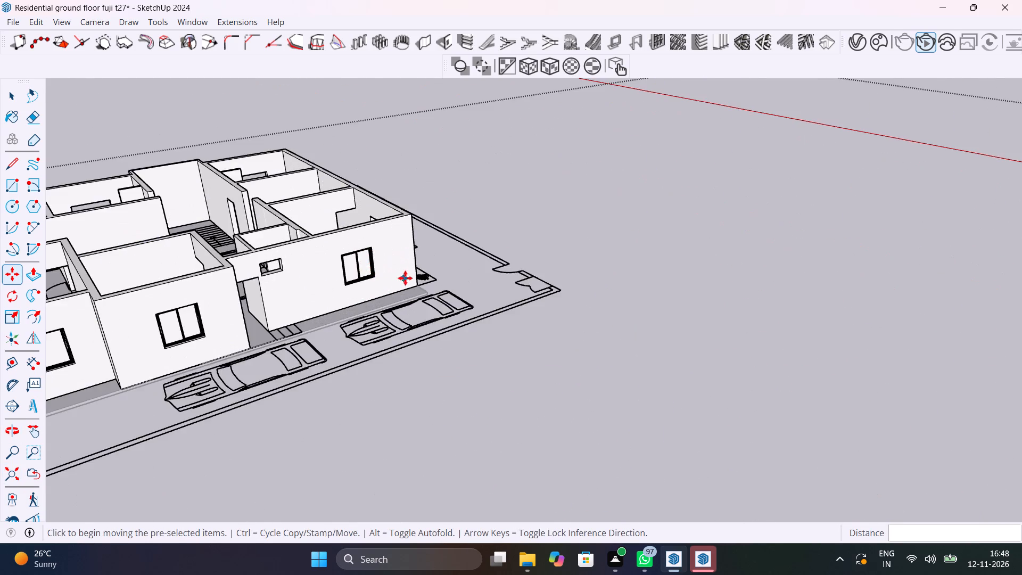
{"action": "middle_click_drag", "start_coordinate": [430, 302], "coordinate": [906, 447], "text": "shift"}
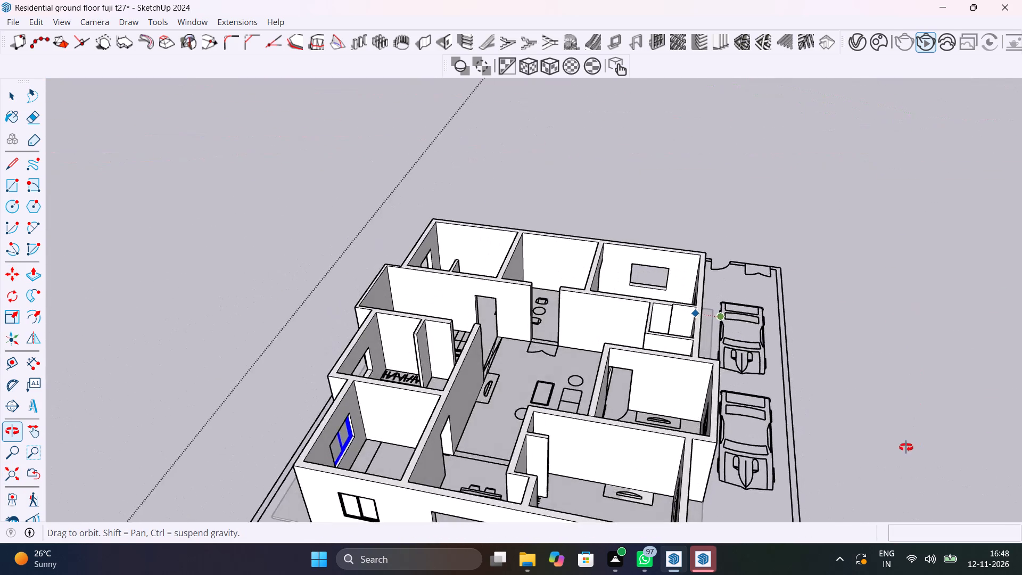
{"action": "middle_click_drag", "start_coordinate": [906, 447], "coordinate": [591, 493], "text": "shift"}
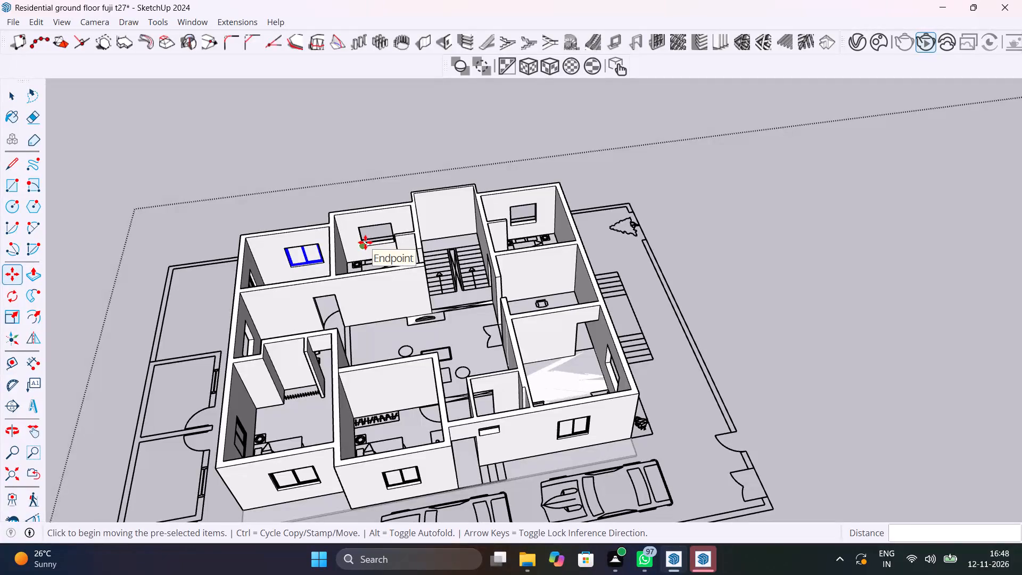
{"action": "scroll", "coordinate": [365, 242], "scroll_direction": "up", "scroll_amount": 12}
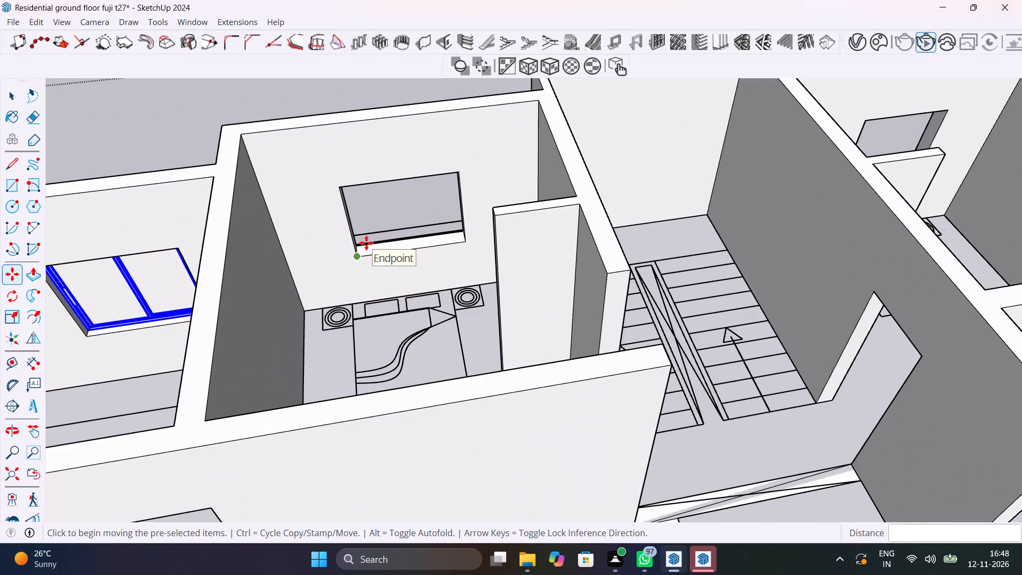
{"action": "middle_click_drag", "start_coordinate": [368, 242], "coordinate": [612, 266], "text": "shift"}
{"action": "scroll", "coordinate": [459, 356], "scroll_direction": "up", "scroll_amount": 17}
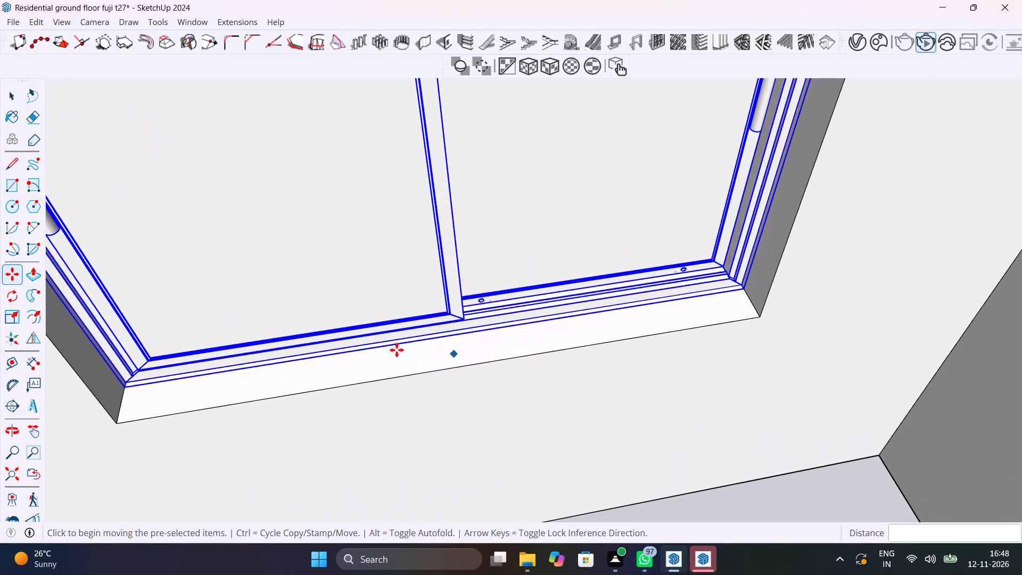
{"action": "key", "text": "m"}
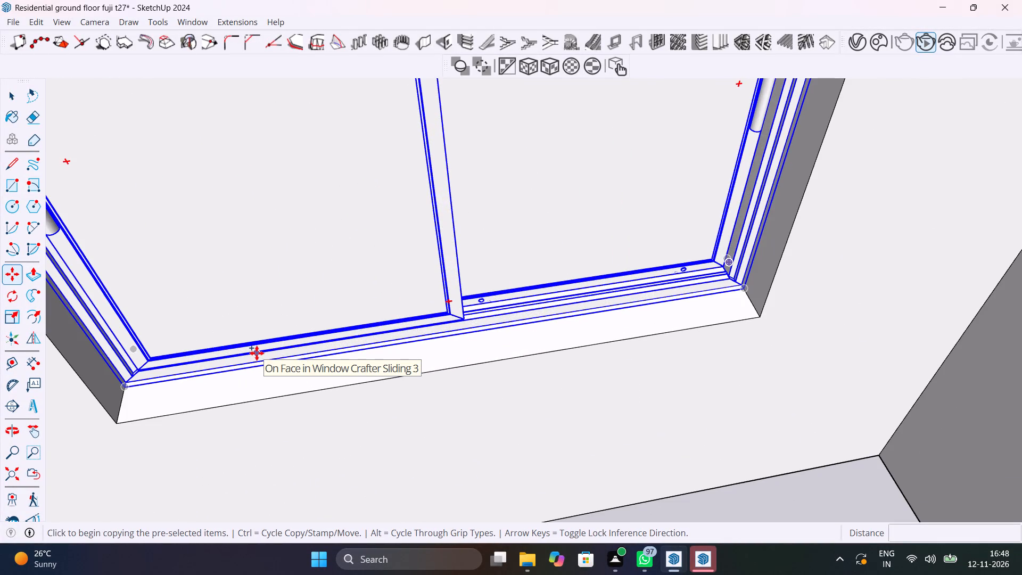
{"action": "left_click", "coordinate": [126, 387]}
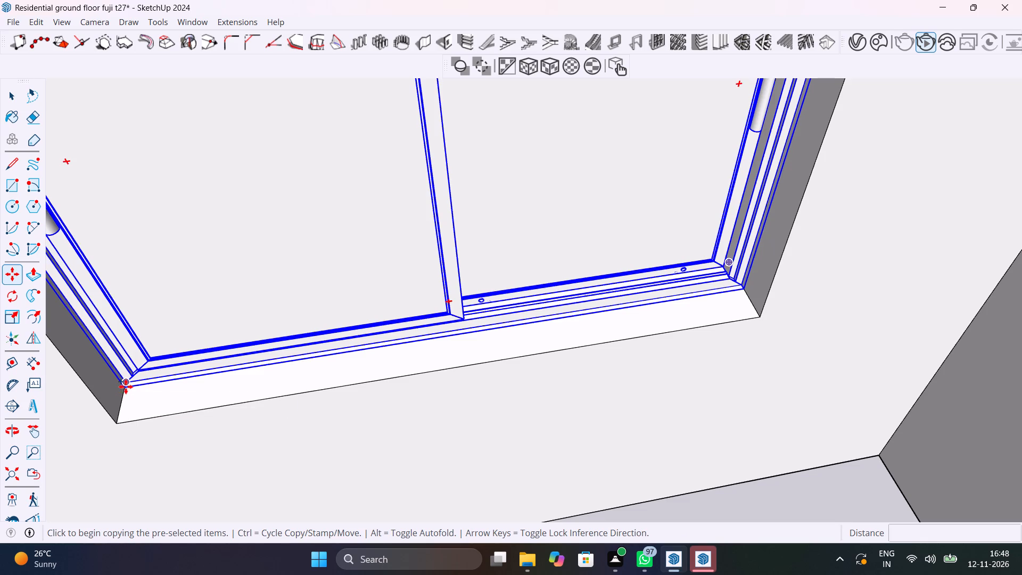
{"action": "scroll", "coordinate": [195, 336], "scroll_direction": "down", "scroll_amount": 20}
{"action": "scroll", "coordinate": [195, 336], "scroll_direction": "down", "scroll_amount": 3}
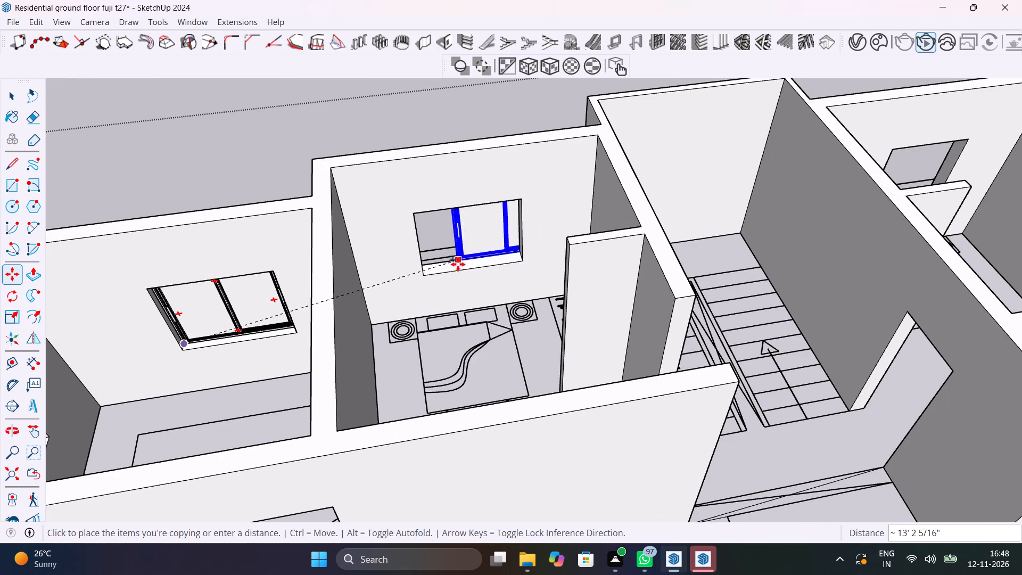
{"action": "scroll", "coordinate": [430, 272], "scroll_direction": "up", "scroll_amount": 10}
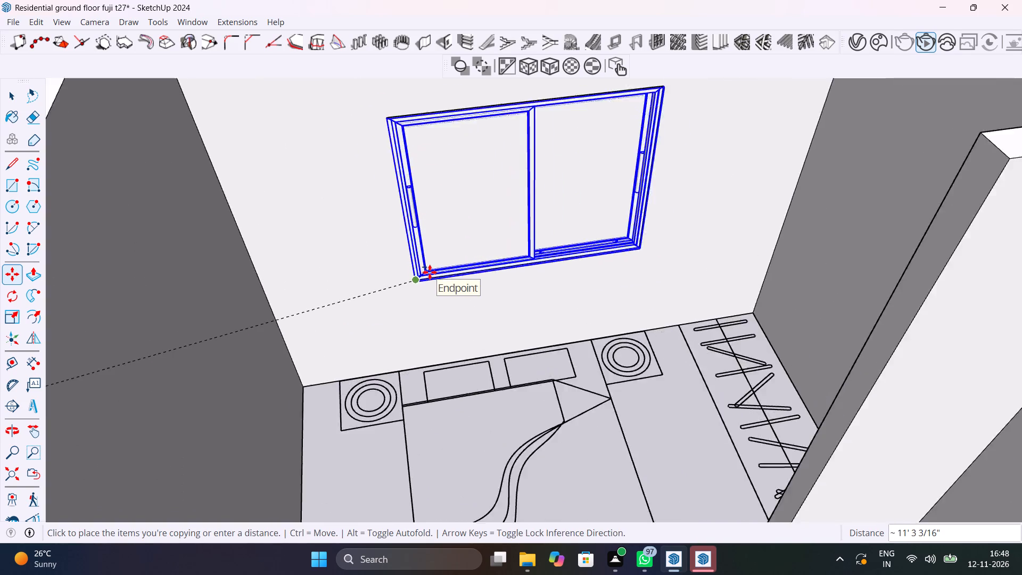
{"action": "scroll", "coordinate": [430, 272], "scroll_direction": "up", "scroll_amount": 14}
{"action": "middle_click_drag", "start_coordinate": [430, 271], "coordinate": [360, 213]}
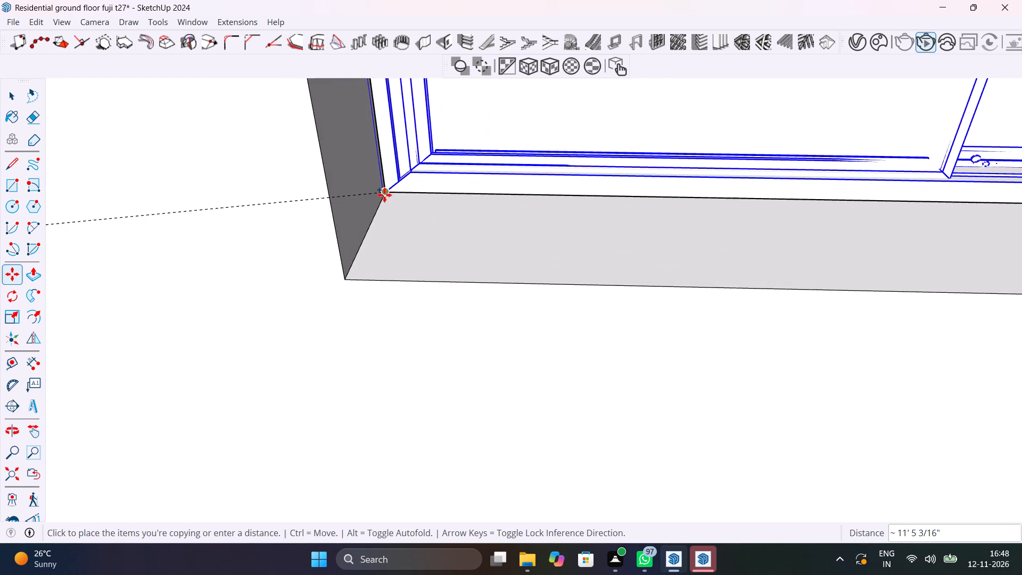
{"action": "left_click", "coordinate": [372, 231]}
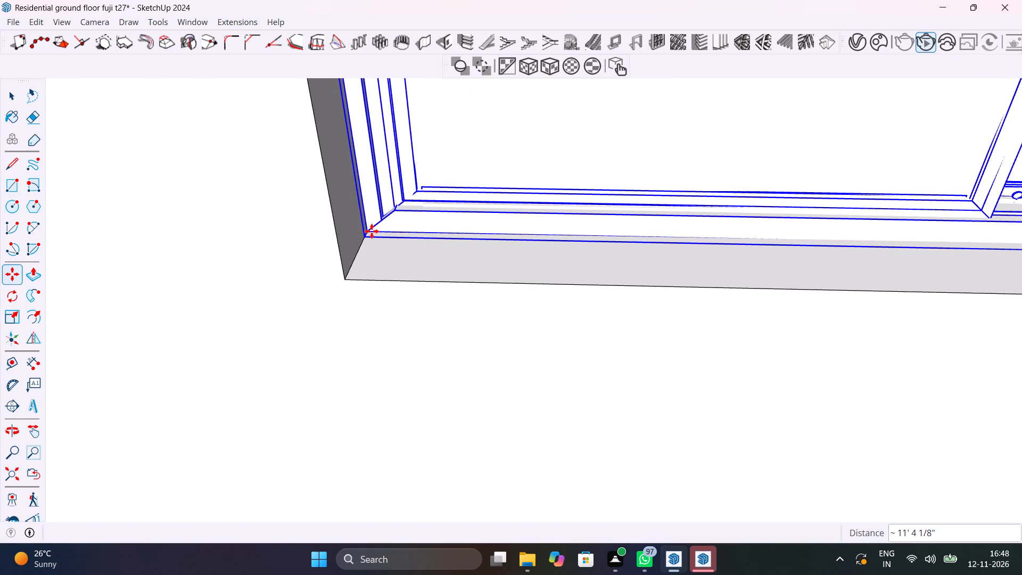
Copy the window by its bottom corner about 23' 11" past the staircase into the narrower opening of the bedroom beyond.
{"action": "left_click", "coordinate": [372, 231]}
{"action": "scroll", "coordinate": [481, 241], "scroll_direction": "down", "scroll_amount": 20}
{"action": "scroll", "coordinate": [481, 241], "scroll_direction": "down", "scroll_amount": 8}
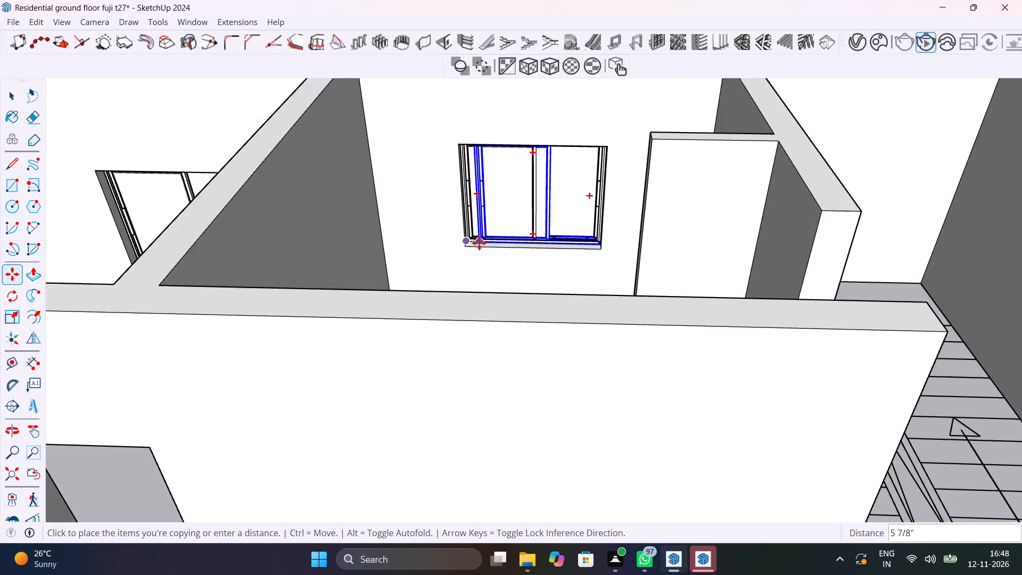
{"action": "scroll", "coordinate": [470, 244], "scroll_direction": "down", "scroll_amount": 1, "text": "shift"}
{"action": "middle_click_drag", "start_coordinate": [470, 244], "coordinate": [110, 335], "text": "shift"}
{"action": "scroll", "coordinate": [424, 298], "scroll_direction": "down", "scroll_amount": 6}
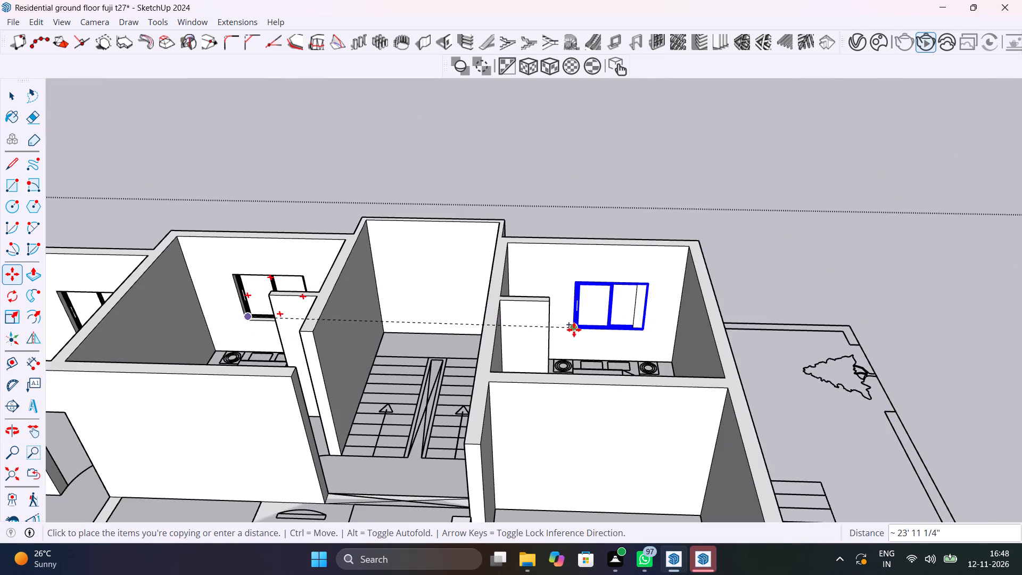
{"action": "scroll", "coordinate": [574, 329], "scroll_direction": "up", "scroll_amount": 20}
{"action": "middle_click_drag", "start_coordinate": [600, 322], "coordinate": [474, 322], "text": "shift"}
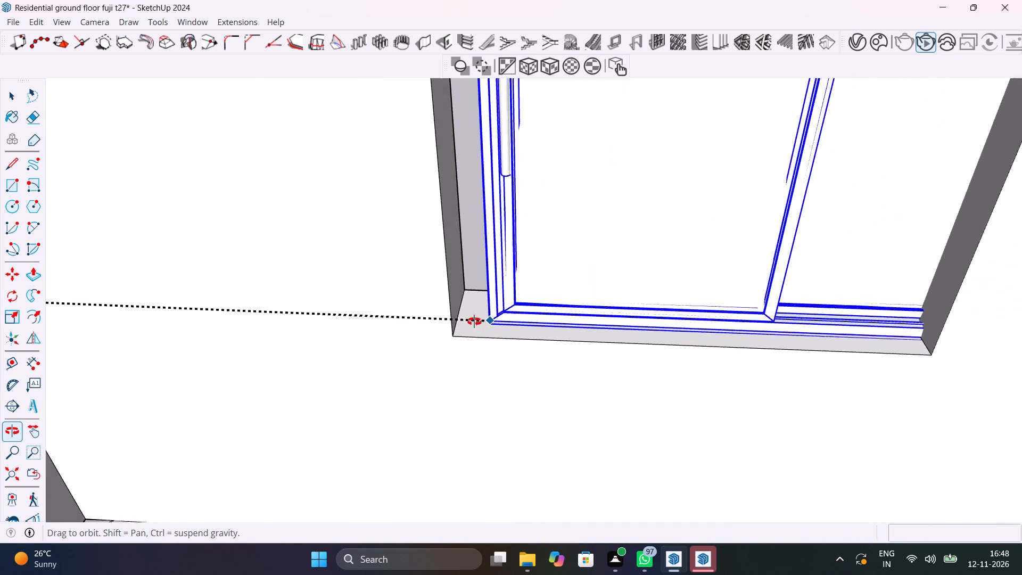
{"action": "middle_click_drag", "start_coordinate": [474, 322], "coordinate": [471, 322], "text": "shift"}
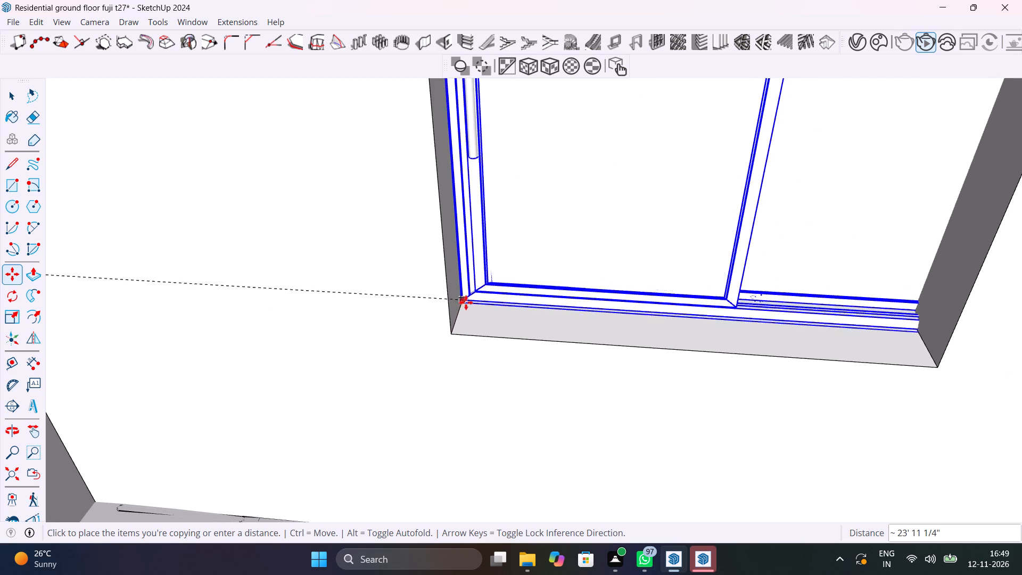
{"action": "left_click", "coordinate": [464, 307]}
Scale the new window copy's width to about 0.82 along the red axis so it fits the narrower bedroom opening.
{"action": "scroll", "coordinate": [489, 322], "scroll_direction": "down", "scroll_amount": 11}
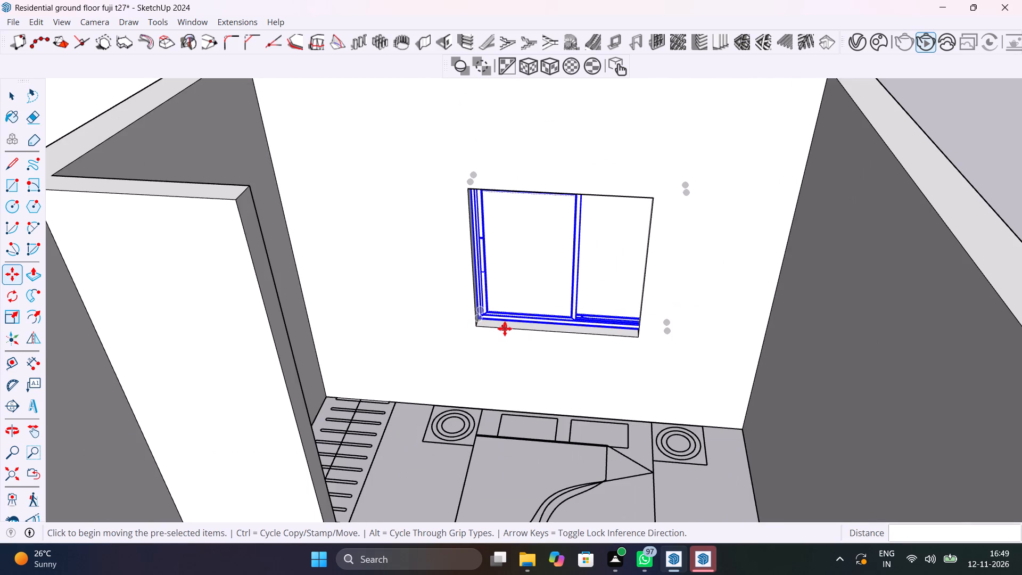
{"action": "key", "text": "s"}
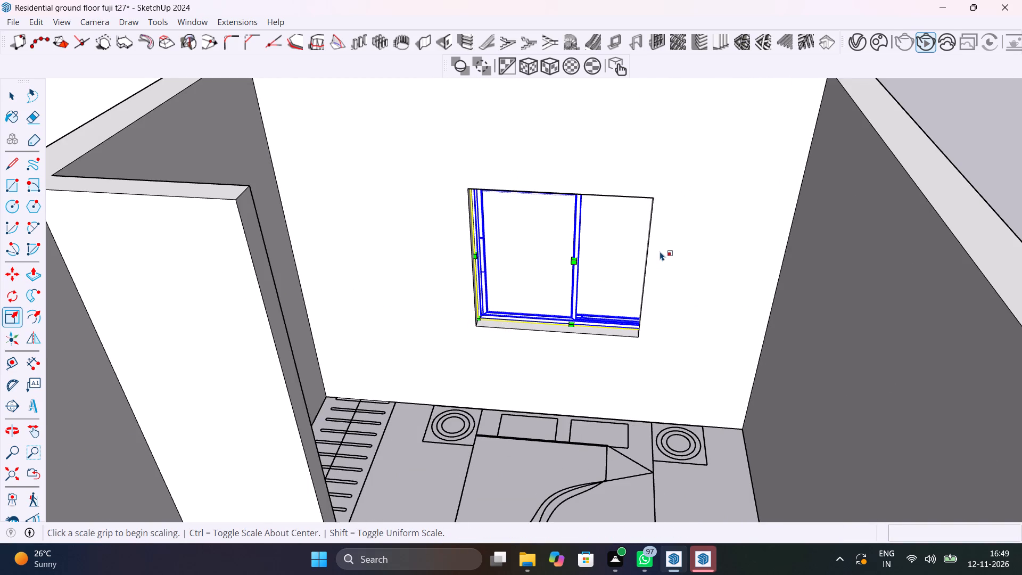
{"action": "key", "text": "k"}
{"action": "scroll", "coordinate": [672, 262], "scroll_direction": "up", "scroll_amount": 5}
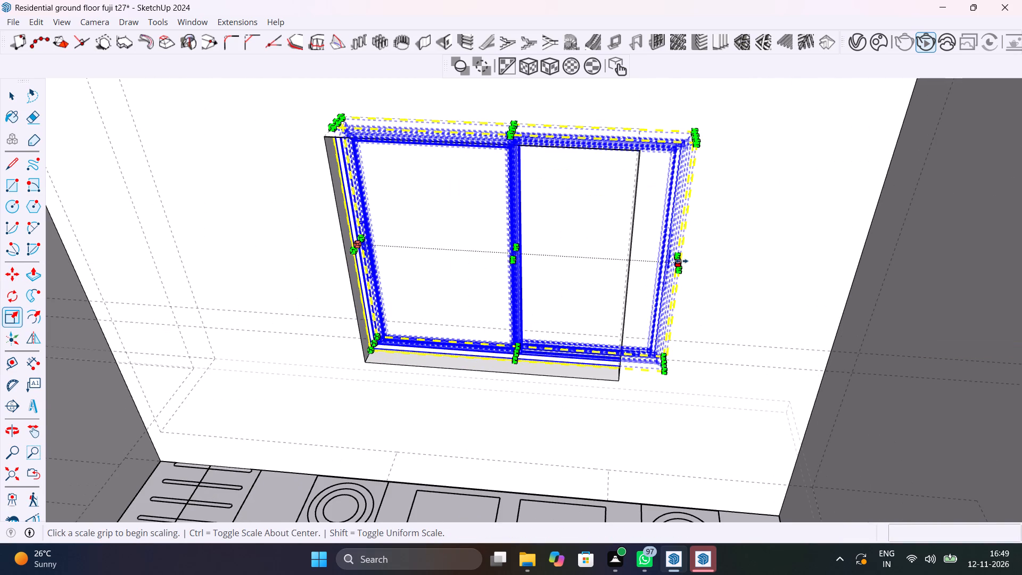
{"action": "left_click", "coordinate": [680, 261]}
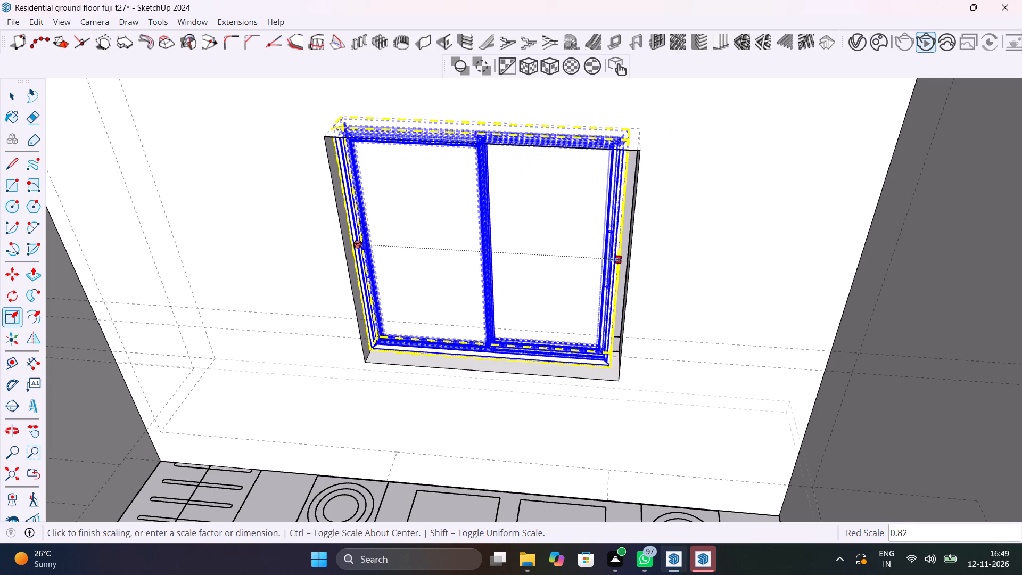
{"action": "left_click", "coordinate": [627, 256]}
{"action": "scroll", "coordinate": [631, 292], "scroll_direction": "down", "scroll_amount": 6}
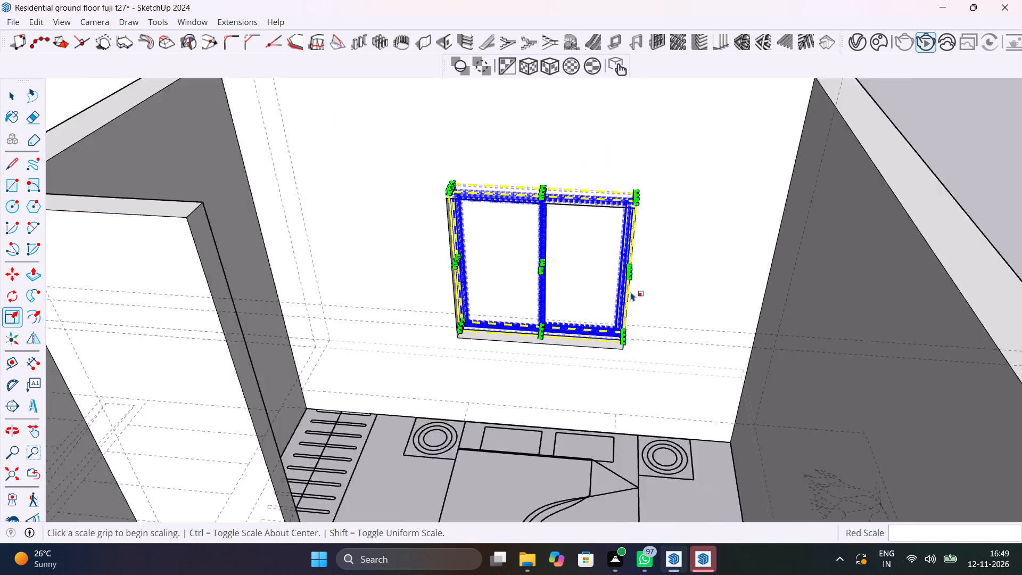
{"action": "scroll", "coordinate": [631, 292], "scroll_direction": "down", "scroll_amount": 2}
{"action": "key", "text": "space"}
{"action": "left_click", "coordinate": [858, 202]}
{"action": "key", "text": "k"}
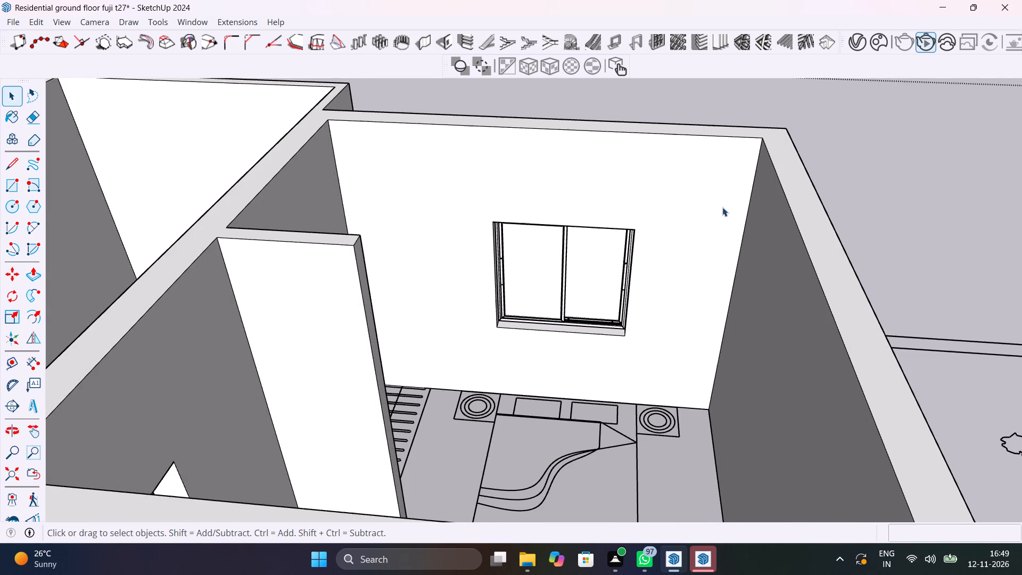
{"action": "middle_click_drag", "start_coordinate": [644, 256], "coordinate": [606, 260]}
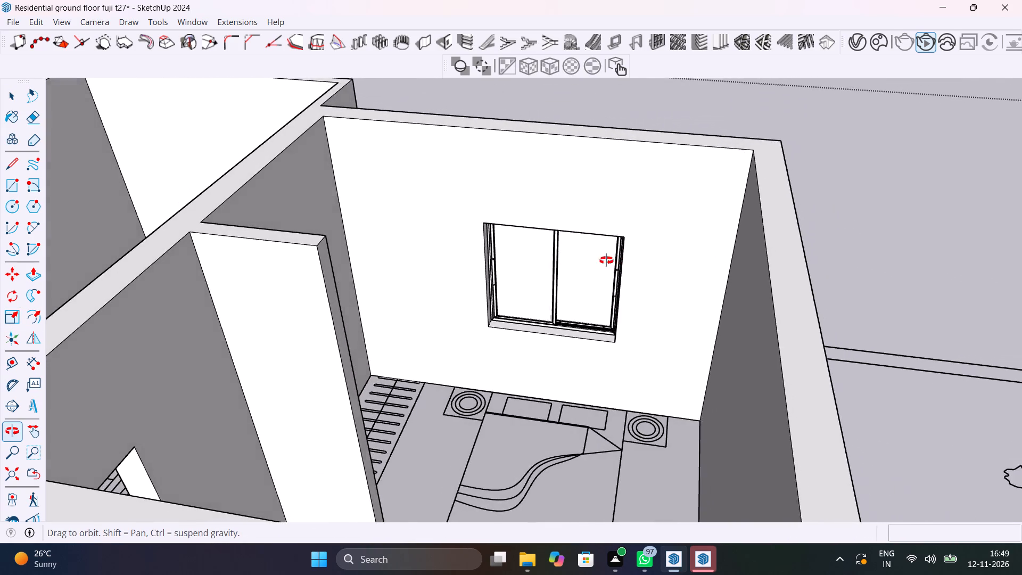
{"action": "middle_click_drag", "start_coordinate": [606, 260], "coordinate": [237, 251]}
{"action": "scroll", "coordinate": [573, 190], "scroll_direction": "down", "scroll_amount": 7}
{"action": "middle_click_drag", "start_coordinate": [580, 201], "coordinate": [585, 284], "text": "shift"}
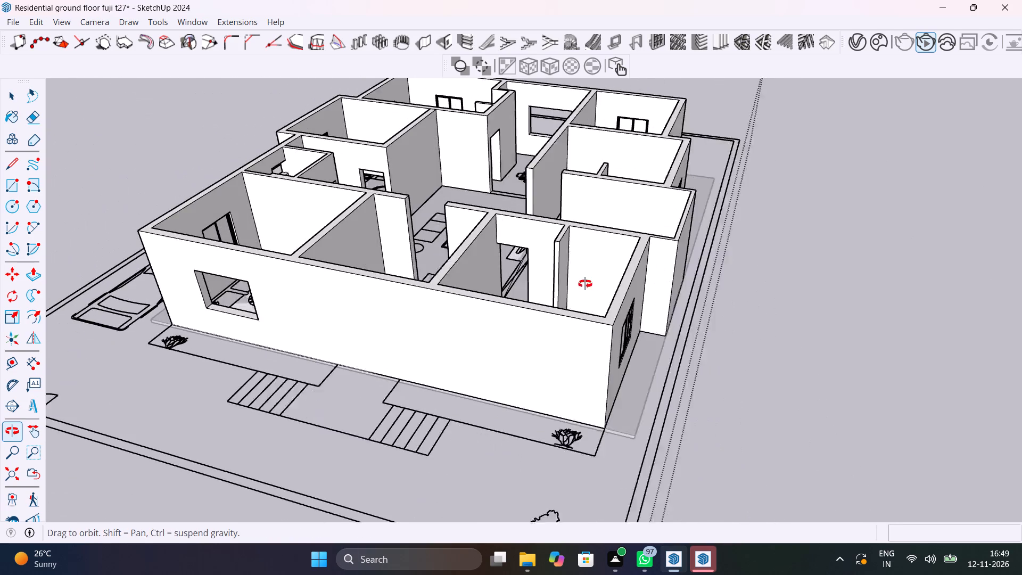
Save the ground floor model with the newly placed windows.
{"action": "middle_click_drag", "start_coordinate": [585, 284], "coordinate": [580, 284], "text": "shift"}
{"action": "middle_click_drag", "start_coordinate": [528, 247], "coordinate": [722, 245], "text": "shift"}
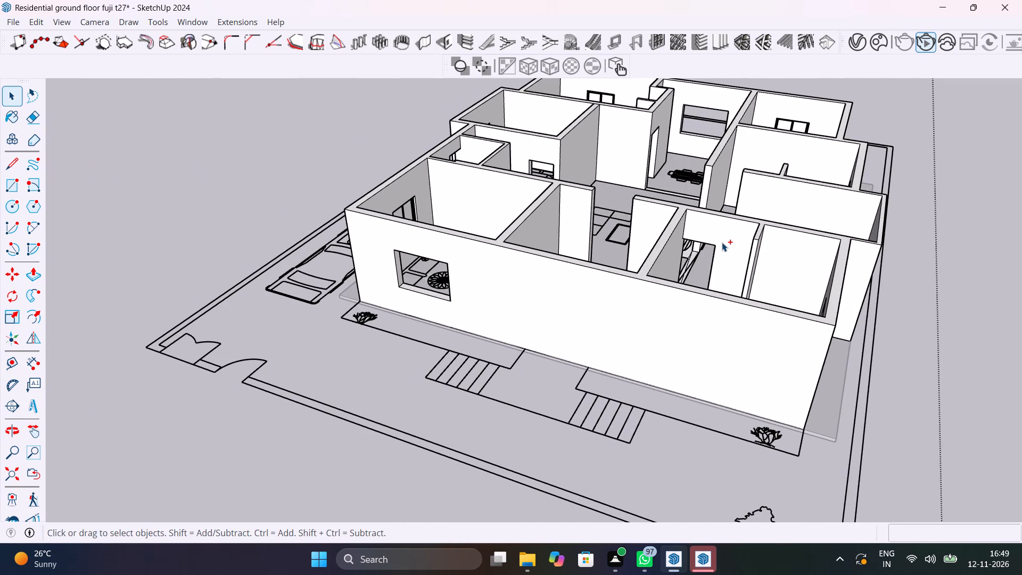
{"action": "key", "text": "ctrl+s"}
Examine the outer walls and rooms from all sides to check the placed windows and find openings still empty.
{"action": "scroll", "coordinate": [705, 279], "scroll_direction": "down", "scroll_amount": 6}
{"action": "middle_click_drag", "start_coordinate": [702, 278], "coordinate": [770, 297]}
{"action": "scroll", "coordinate": [647, 231], "scroll_direction": "up", "scroll_amount": 7}
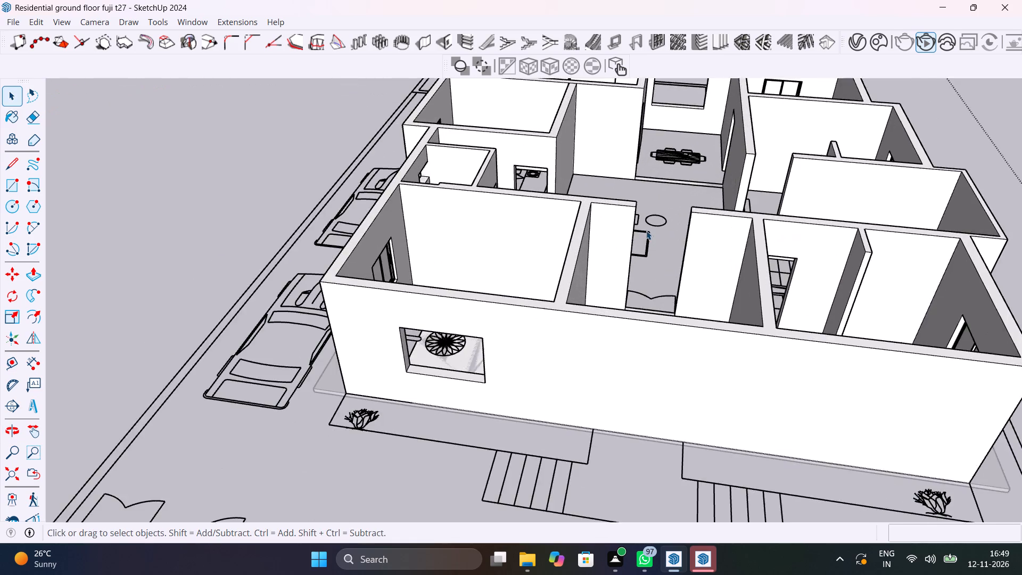
{"action": "scroll", "coordinate": [646, 231], "scroll_direction": "up", "scroll_amount": 1}
{"action": "middle_click_drag", "start_coordinate": [649, 235], "coordinate": [1021, 231]}
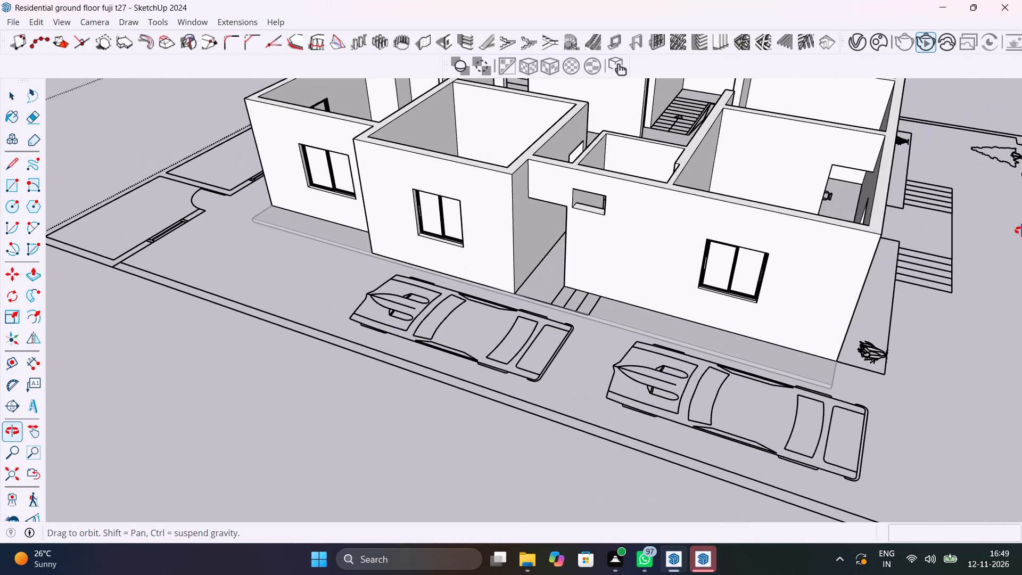
{"action": "middle_click_drag", "start_coordinate": [1021, 231], "coordinate": [290, 242]}
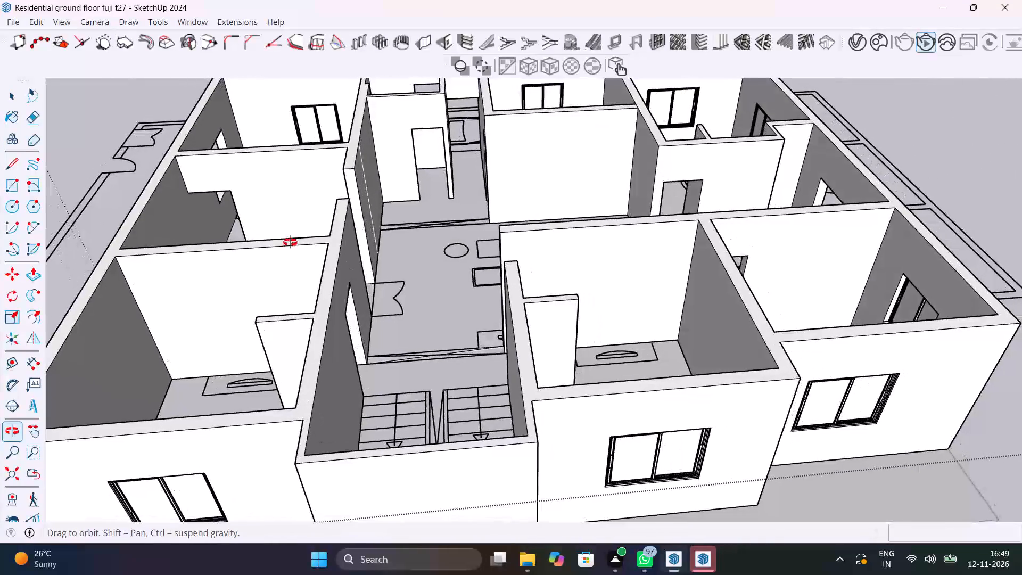
{"action": "middle_click_drag", "start_coordinate": [290, 242], "coordinate": [403, 259]}
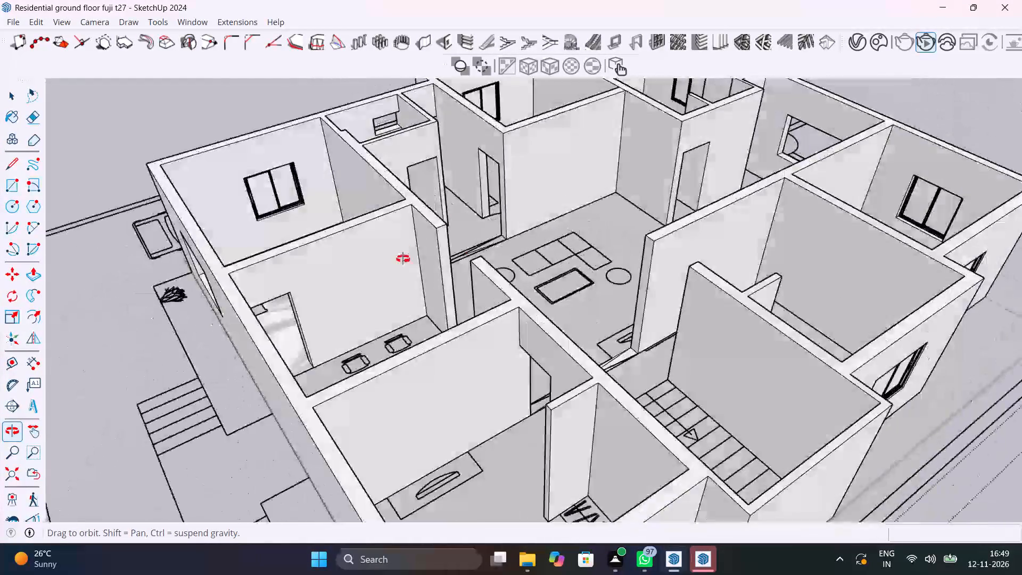
{"action": "middle_click_drag", "start_coordinate": [403, 259], "coordinate": [688, 377]}
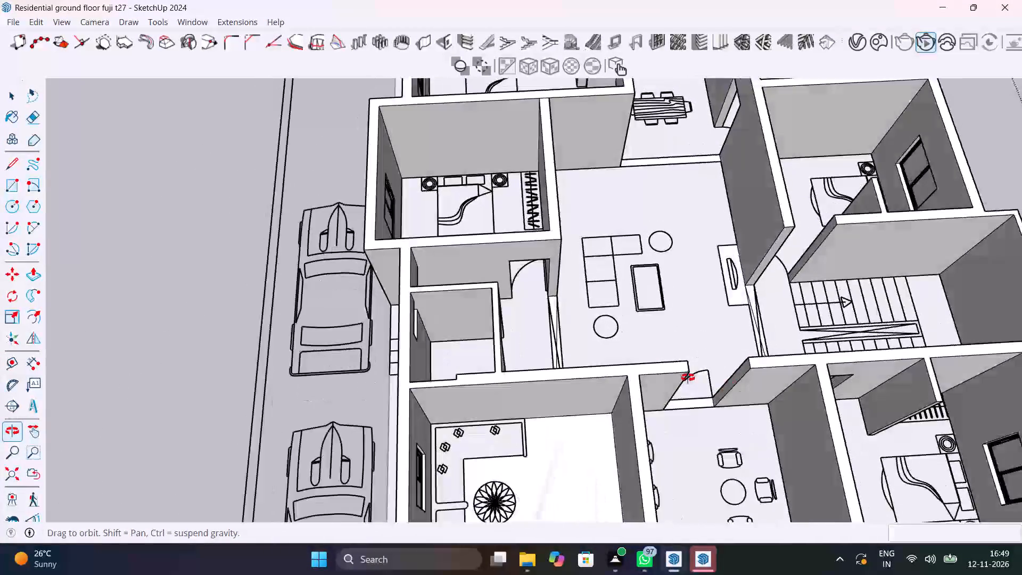
{"action": "middle_click_drag", "start_coordinate": [688, 377], "coordinate": [683, 330]}
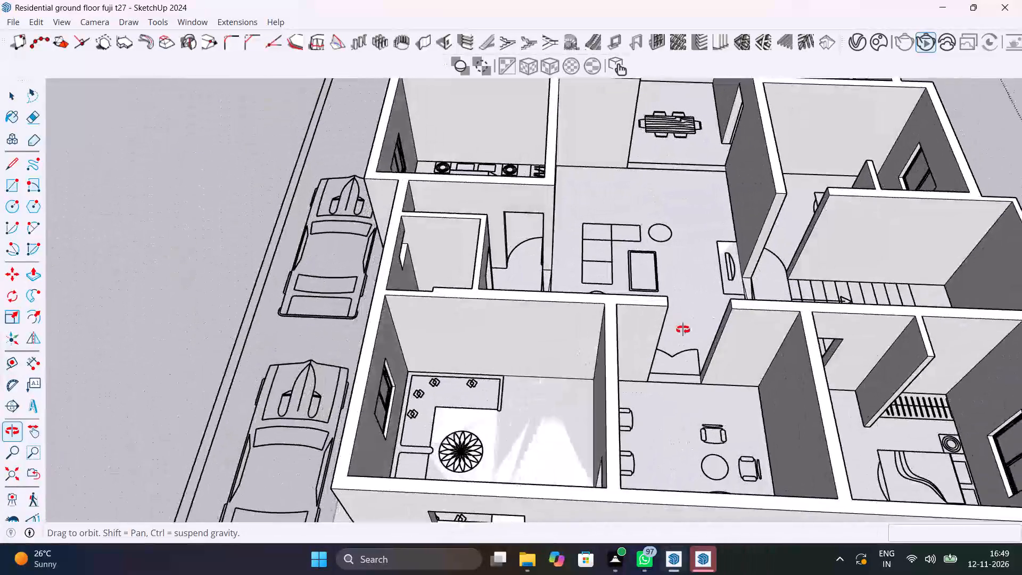
{"action": "middle_click_drag", "start_coordinate": [683, 330], "coordinate": [523, 451]}
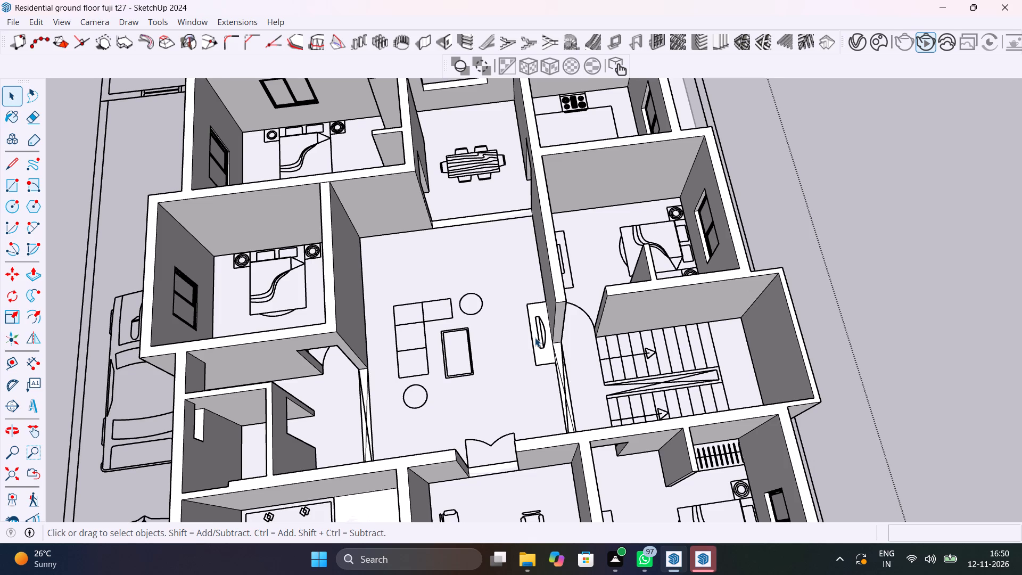
{"action": "scroll", "coordinate": [535, 338], "scroll_direction": "down", "scroll_amount": 5}
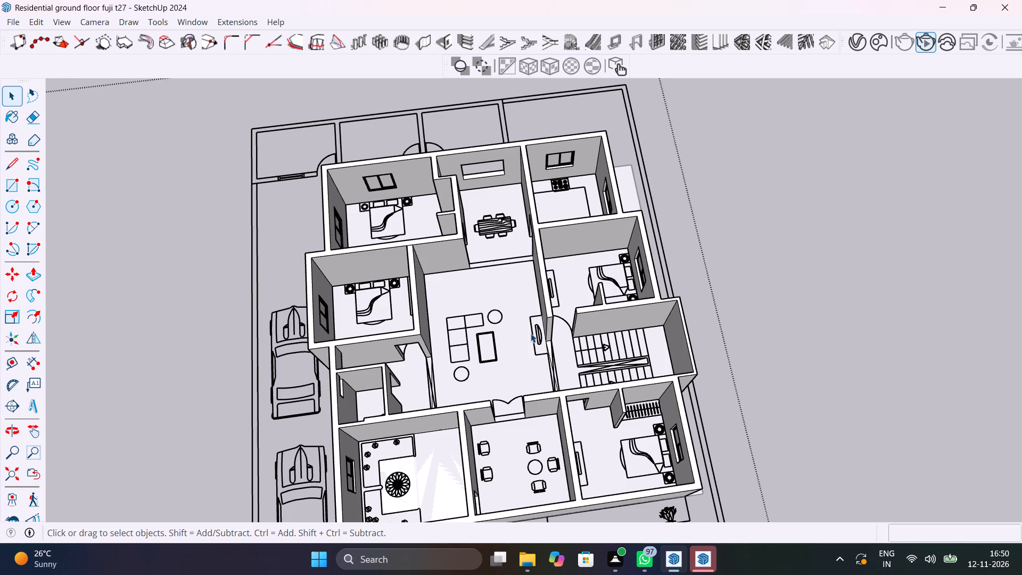
{"action": "scroll", "coordinate": [531, 333], "scroll_direction": "down", "scroll_amount": 2}
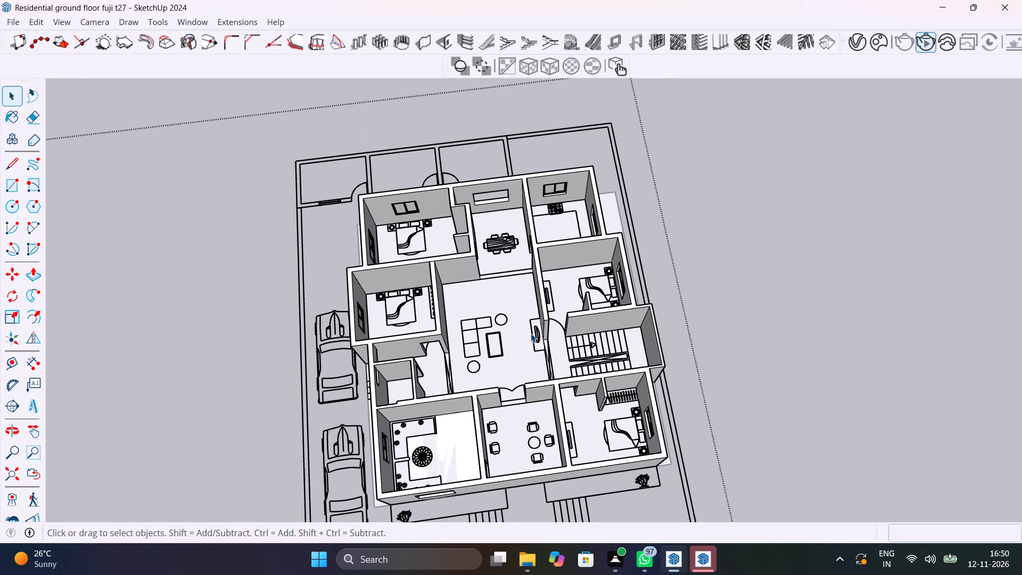
{"action": "middle_click_drag", "start_coordinate": [531, 334], "coordinate": [472, 343], "text": "shift"}
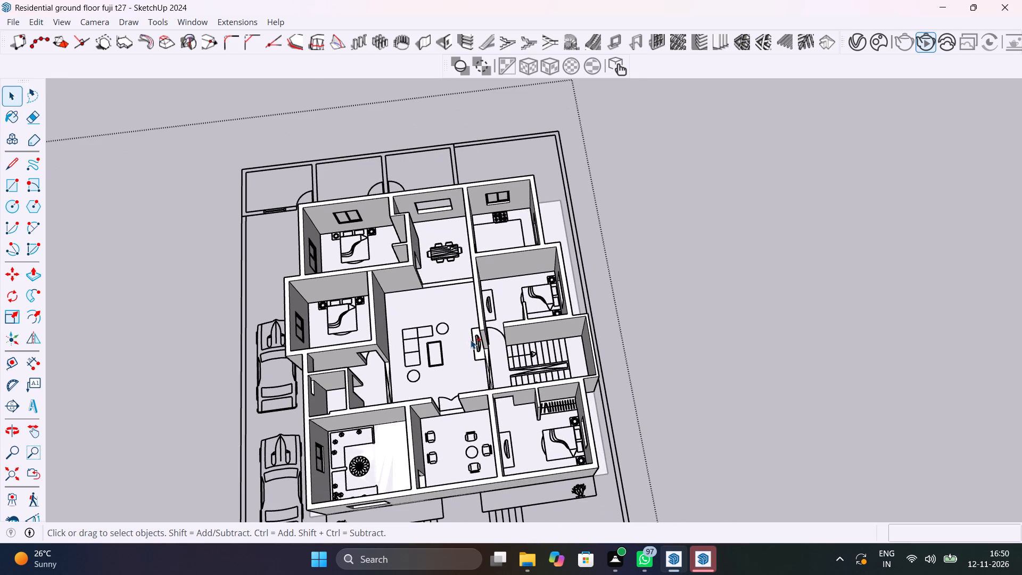
Save the model again.
{"action": "key", "text": "ctrl+s"}
Inspect the front wall's opening, the dining area's opening and the windows along the staircase side of the house.
{"action": "scroll", "coordinate": [431, 208], "scroll_direction": "up", "scroll_amount": 2}
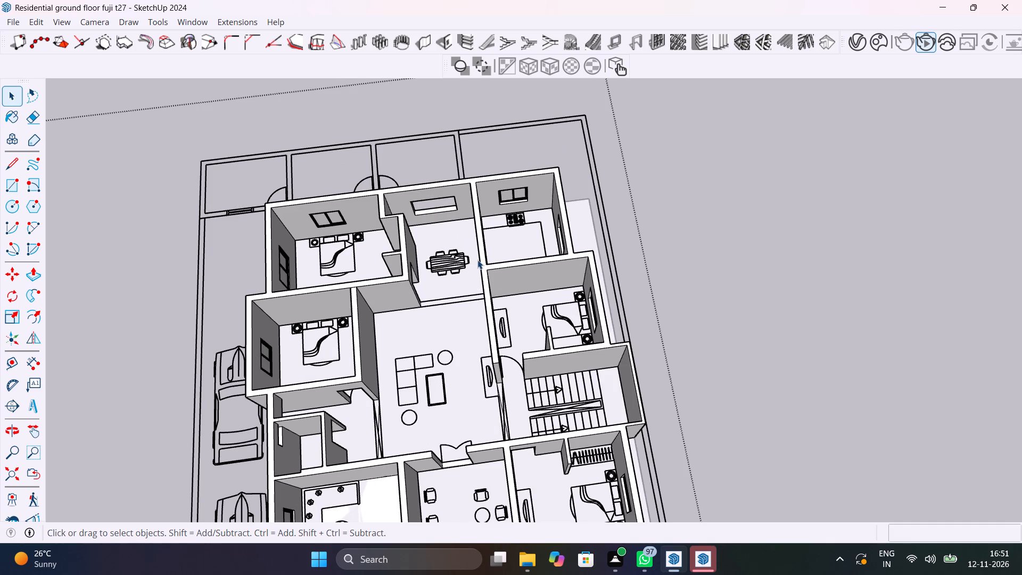
{"action": "middle_click_drag", "start_coordinate": [528, 350], "coordinate": [529, 182]}
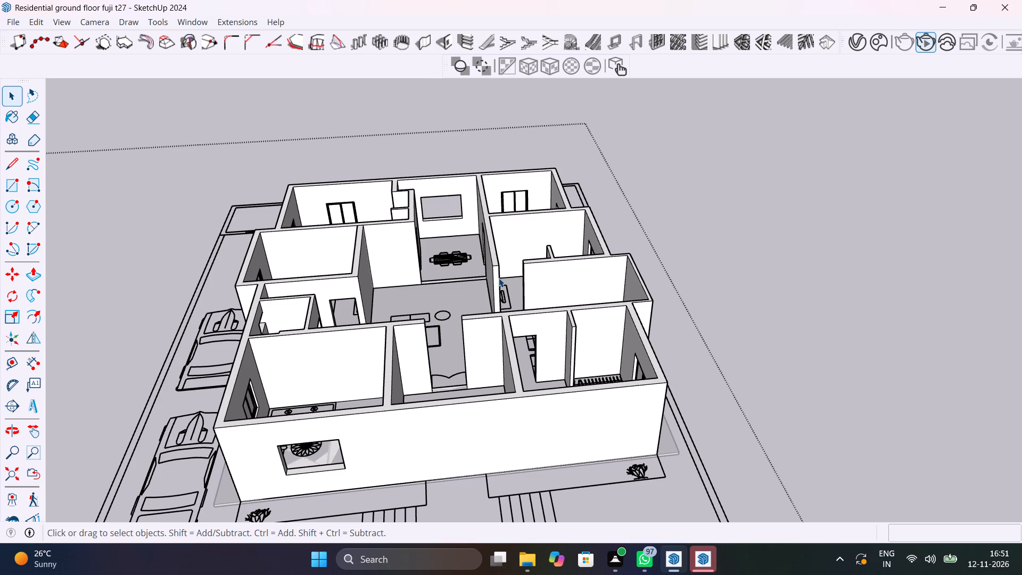
{"action": "scroll", "coordinate": [499, 278], "scroll_direction": "down", "scroll_amount": 3}
{"action": "scroll", "coordinate": [399, 408], "scroll_direction": "up", "scroll_amount": 5}
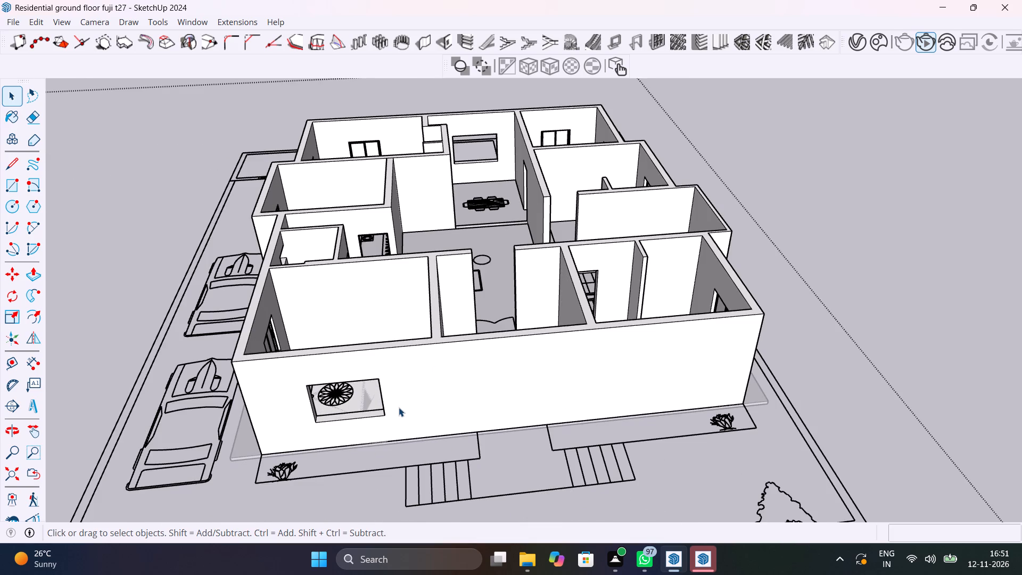
{"action": "middle_click_drag", "start_coordinate": [399, 407], "coordinate": [348, 363]}
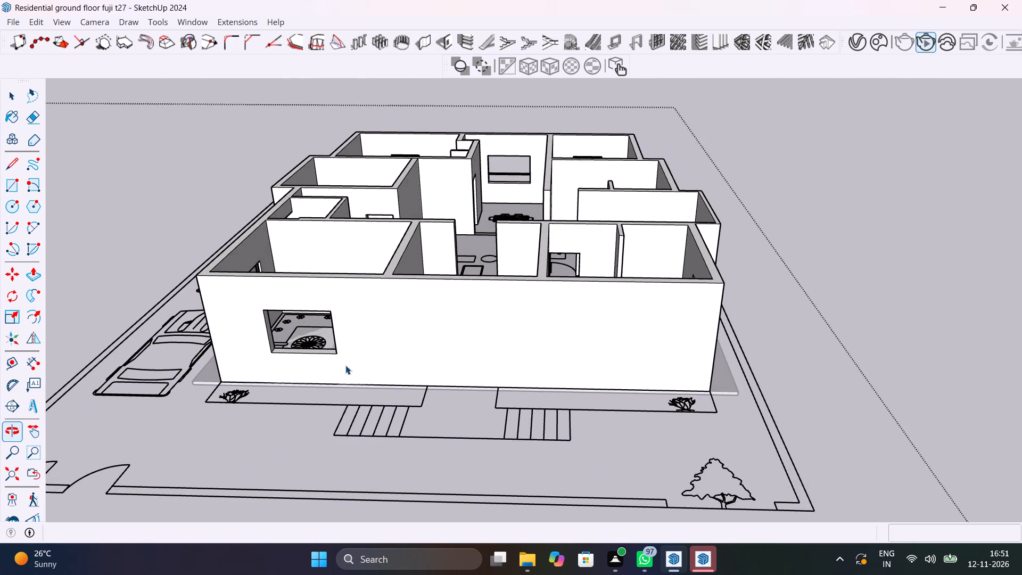
{"action": "scroll", "coordinate": [345, 365], "scroll_direction": "down", "scroll_amount": 4}
{"action": "middle_click_drag", "start_coordinate": [452, 339], "coordinate": [469, 489]}
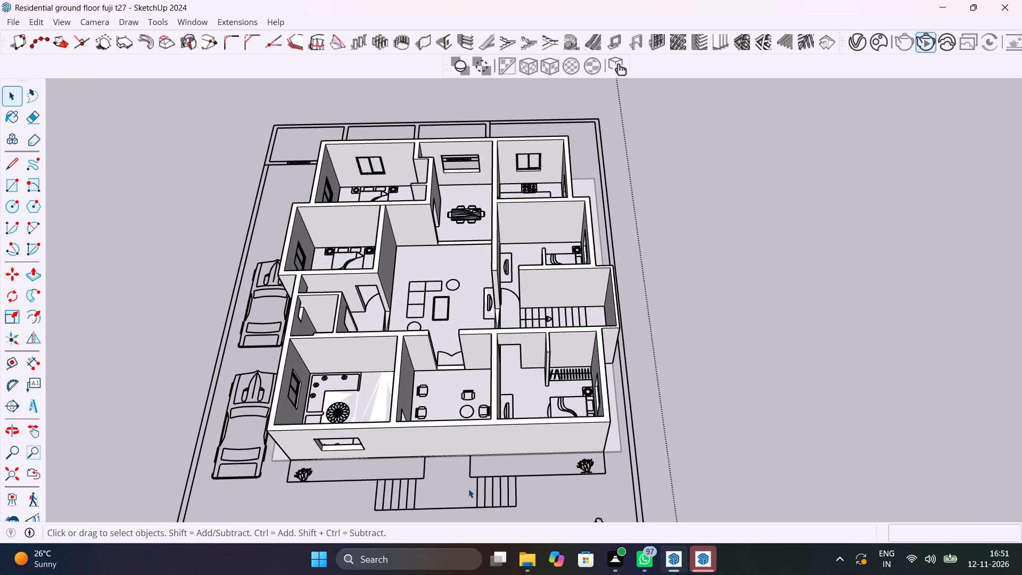
{"action": "scroll", "coordinate": [518, 165], "scroll_direction": "up", "scroll_amount": 5}
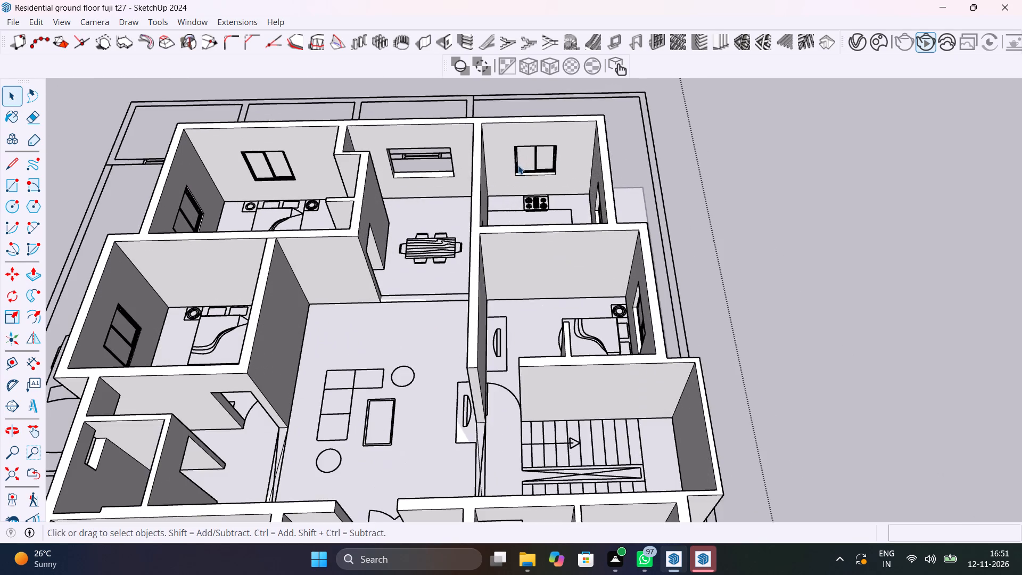
{"action": "scroll", "coordinate": [517, 233], "scroll_direction": "down", "scroll_amount": 1}
{"action": "middle_click_drag", "start_coordinate": [517, 233], "coordinate": [375, 190]}
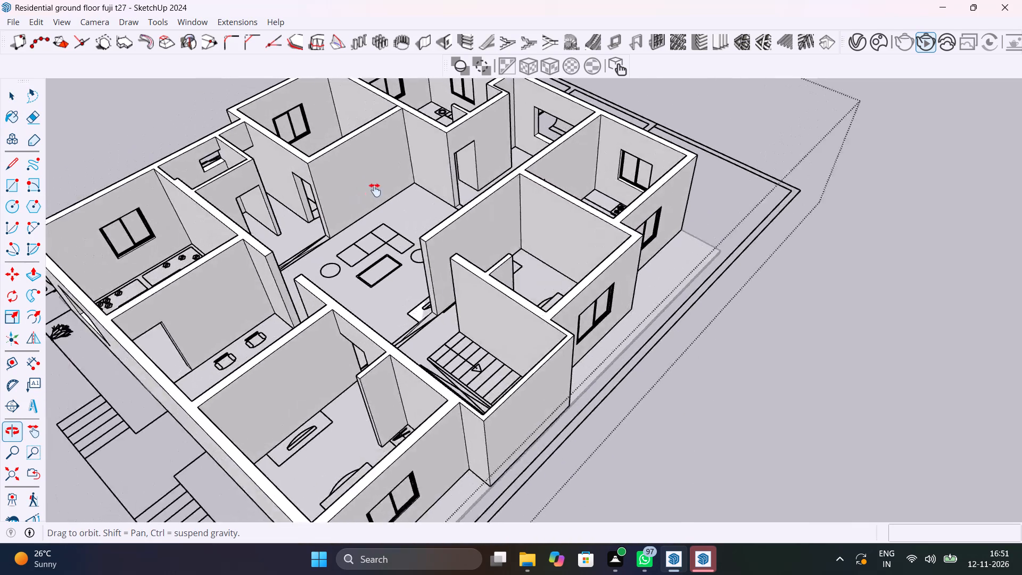
{"action": "middle_click_drag", "start_coordinate": [375, 190], "coordinate": [612, 166]}
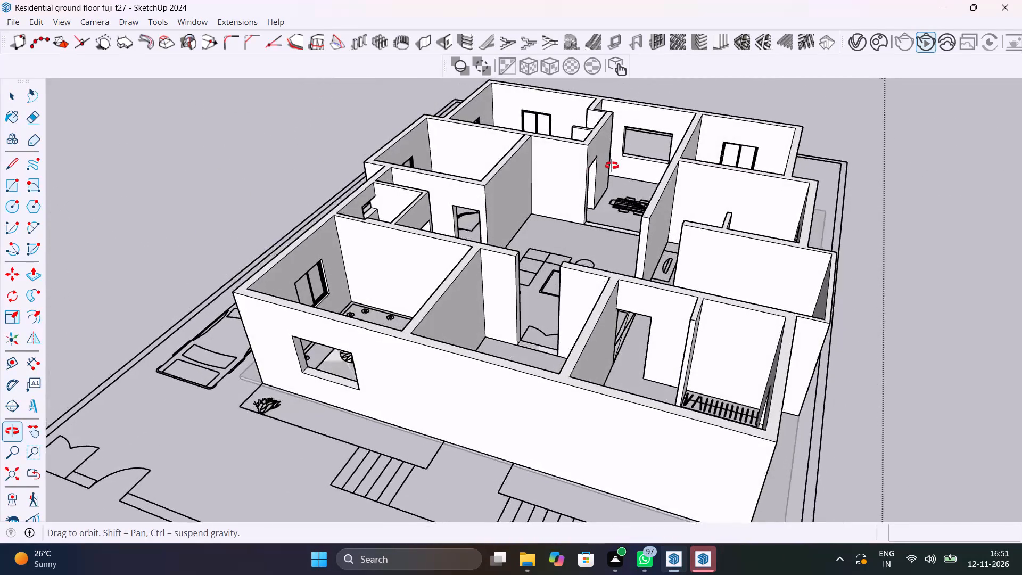
{"action": "middle_click_drag", "start_coordinate": [612, 166], "coordinate": [336, 138]}
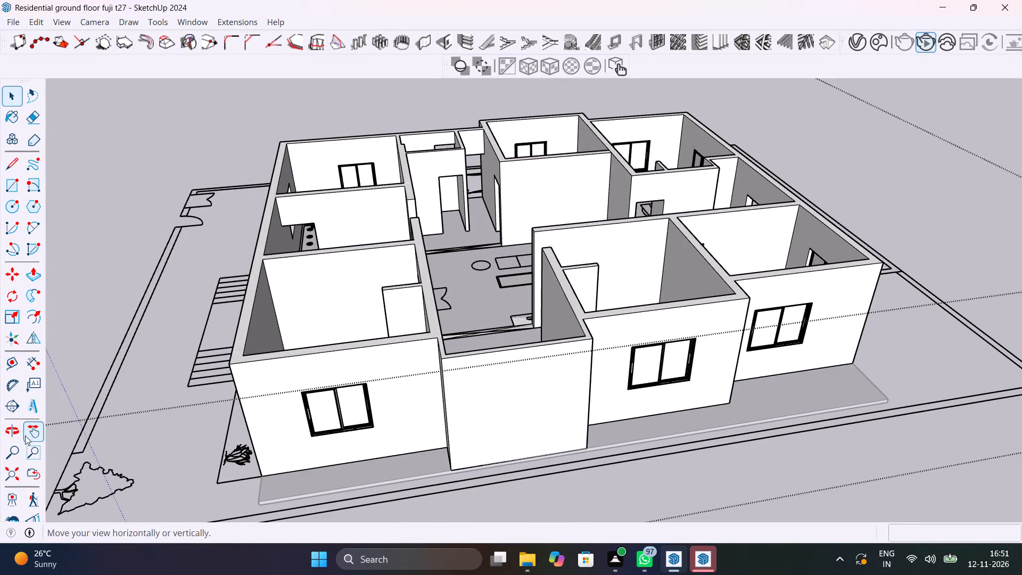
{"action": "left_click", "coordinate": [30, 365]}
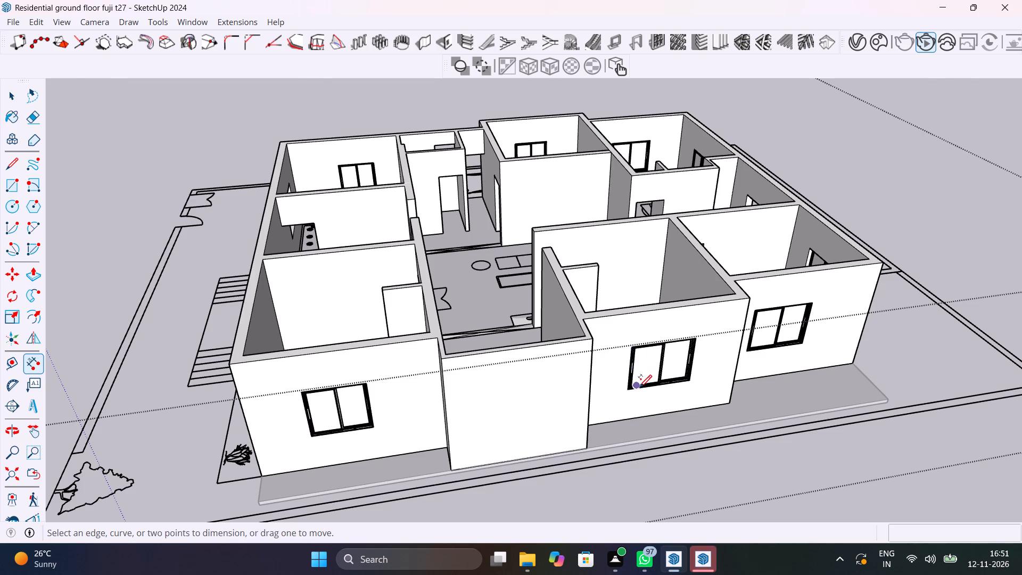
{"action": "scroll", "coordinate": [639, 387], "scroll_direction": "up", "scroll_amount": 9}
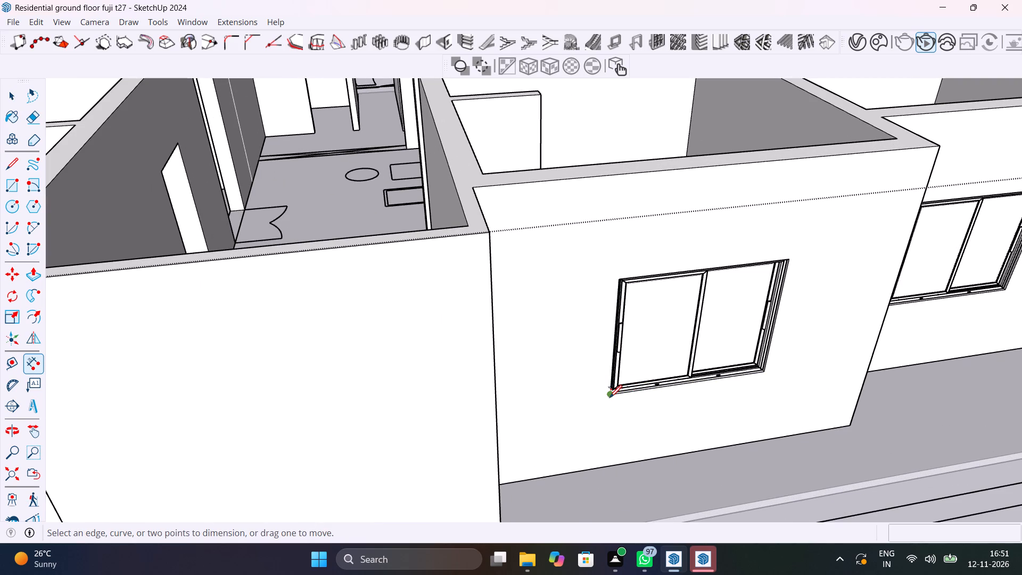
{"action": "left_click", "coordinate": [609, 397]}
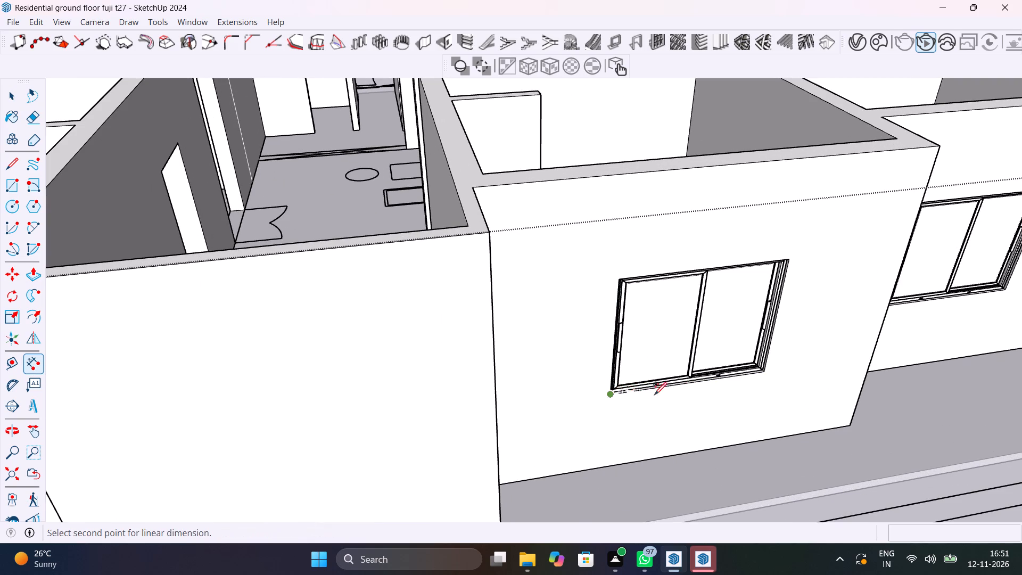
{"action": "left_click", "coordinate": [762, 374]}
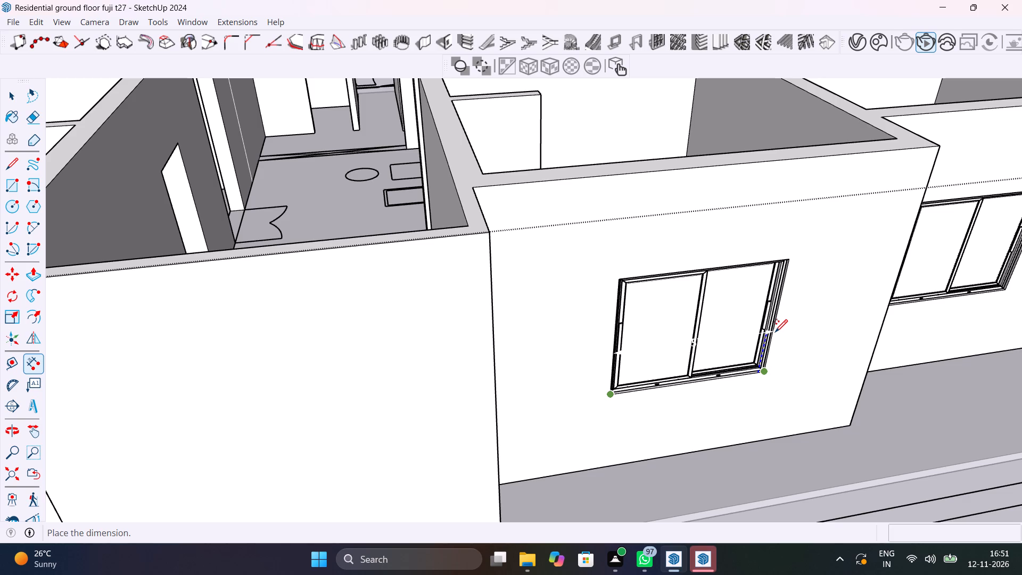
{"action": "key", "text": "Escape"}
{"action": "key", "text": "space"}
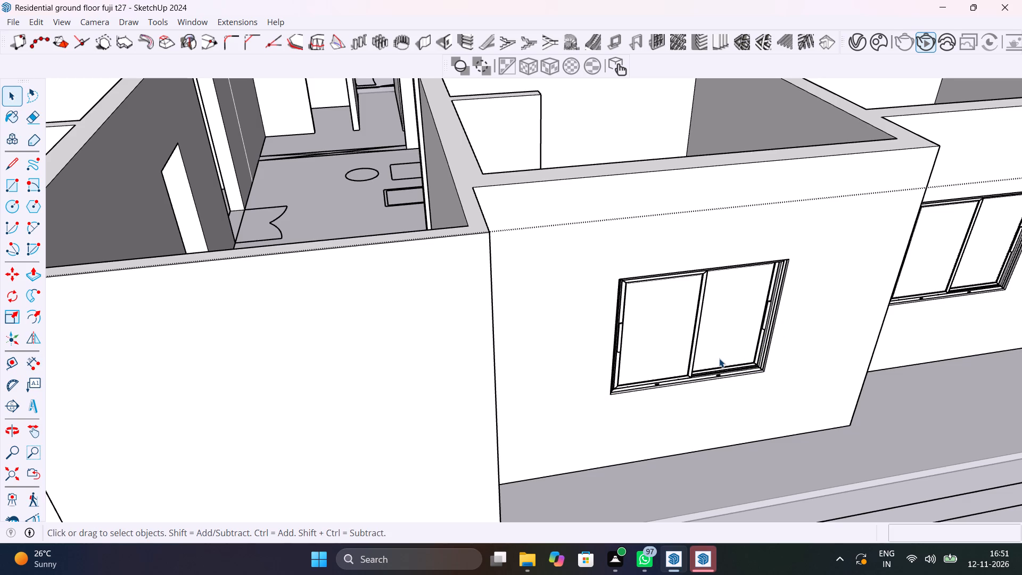
Copy a fitted two-panel sliding window from the outer wall to the open ground near the front wall's empty opening, about 49' 8" away.
{"action": "scroll", "coordinate": [719, 358], "scroll_direction": "up", "scroll_amount": 2}
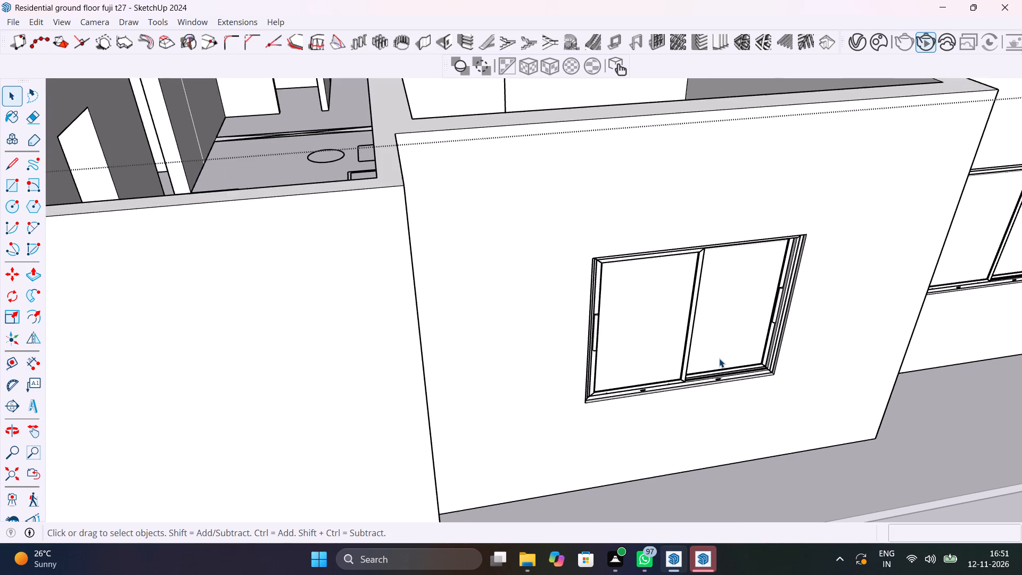
{"action": "scroll", "coordinate": [719, 358], "scroll_direction": "up", "scroll_amount": 5}
{"action": "middle_click_drag", "start_coordinate": [719, 362], "coordinate": [664, 313]}
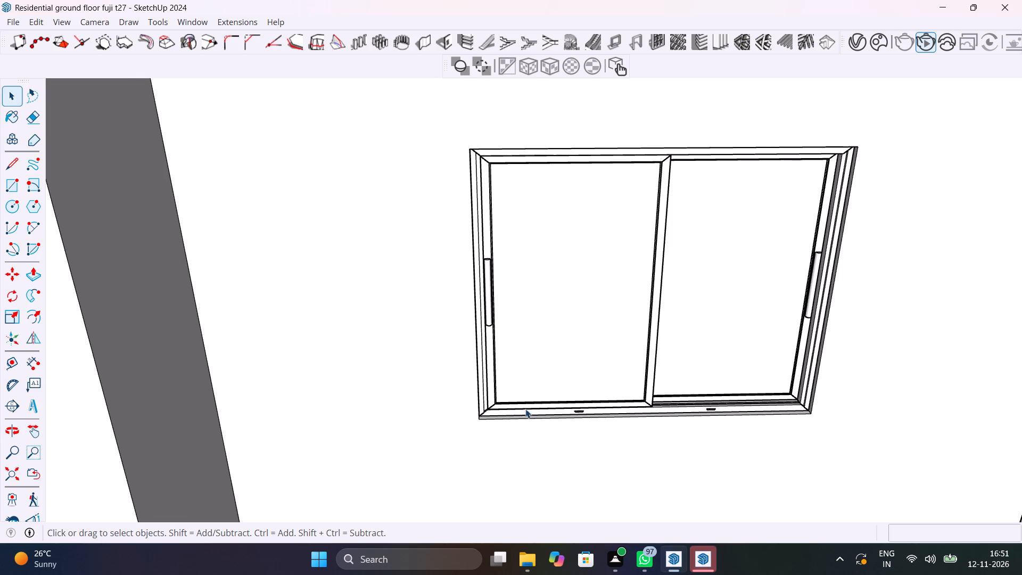
{"action": "left_click", "coordinate": [525, 409]}
{"action": "scroll", "coordinate": [521, 409], "scroll_direction": "up", "scroll_amount": 6}
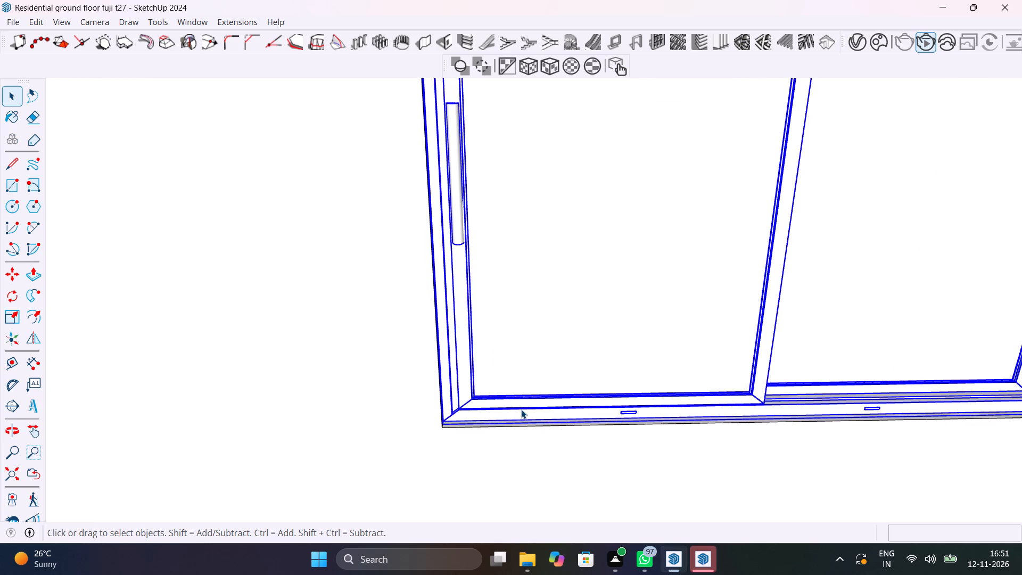
{"action": "key", "text": "m"}
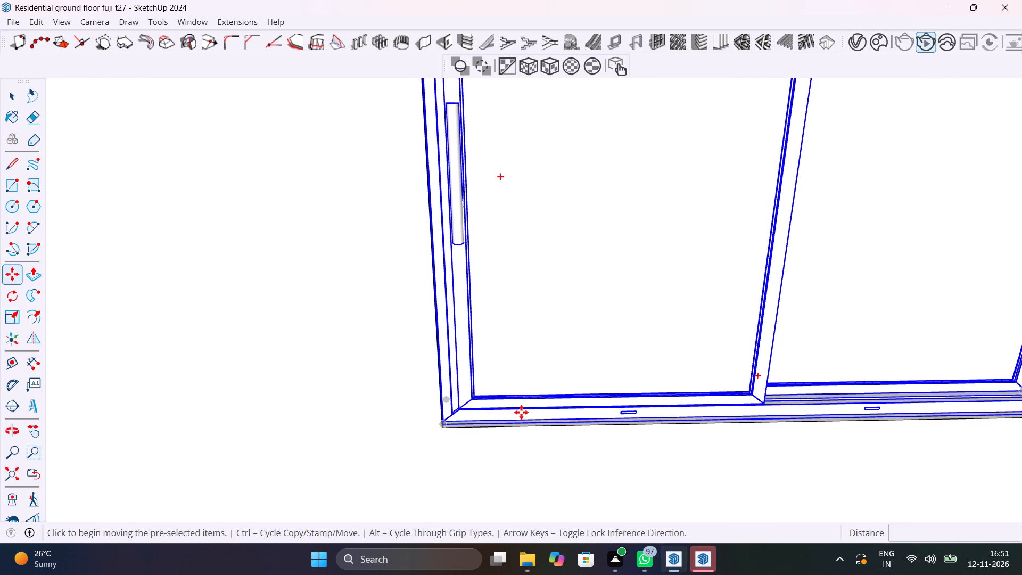
{"action": "left_click", "coordinate": [444, 431]}
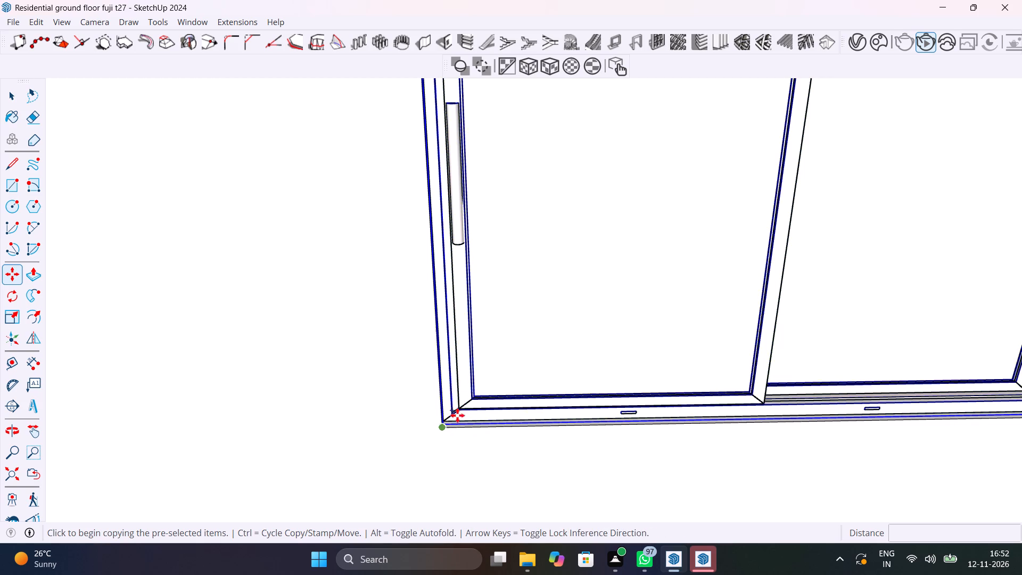
{"action": "scroll", "coordinate": [424, 368], "scroll_direction": "down", "scroll_amount": 8}
{"action": "scroll", "coordinate": [424, 369], "scroll_direction": "down", "scroll_amount": 20}
{"action": "scroll", "coordinate": [424, 369], "scroll_direction": "down", "scroll_amount": 3}
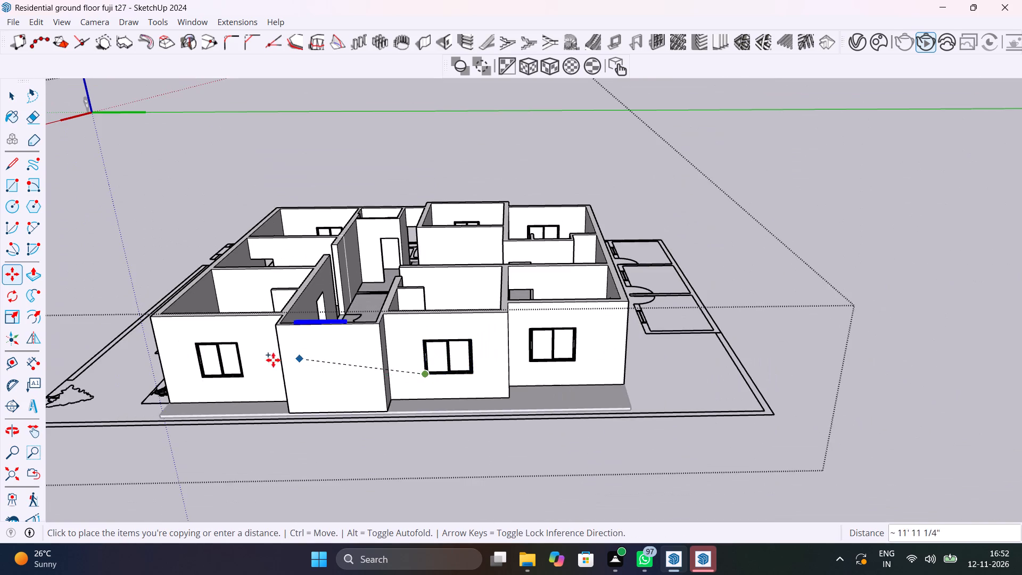
{"action": "middle_click_drag", "start_coordinate": [273, 360], "coordinate": [781, 437], "text": "shift"}
{"action": "scroll", "coordinate": [458, 341], "scroll_direction": "up", "scroll_amount": 5}
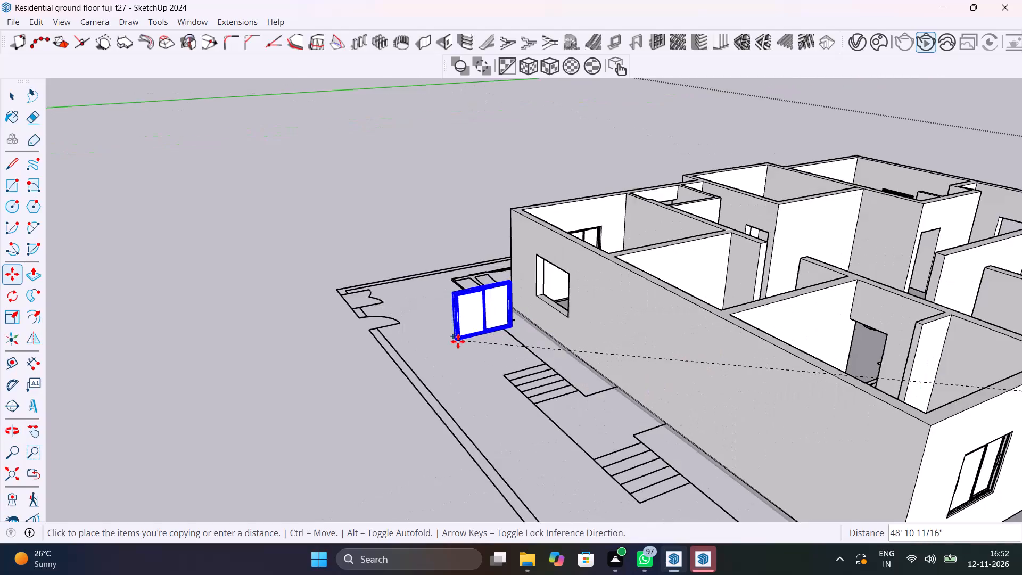
{"action": "scroll", "coordinate": [458, 346], "scroll_direction": "up", "scroll_amount": 6}
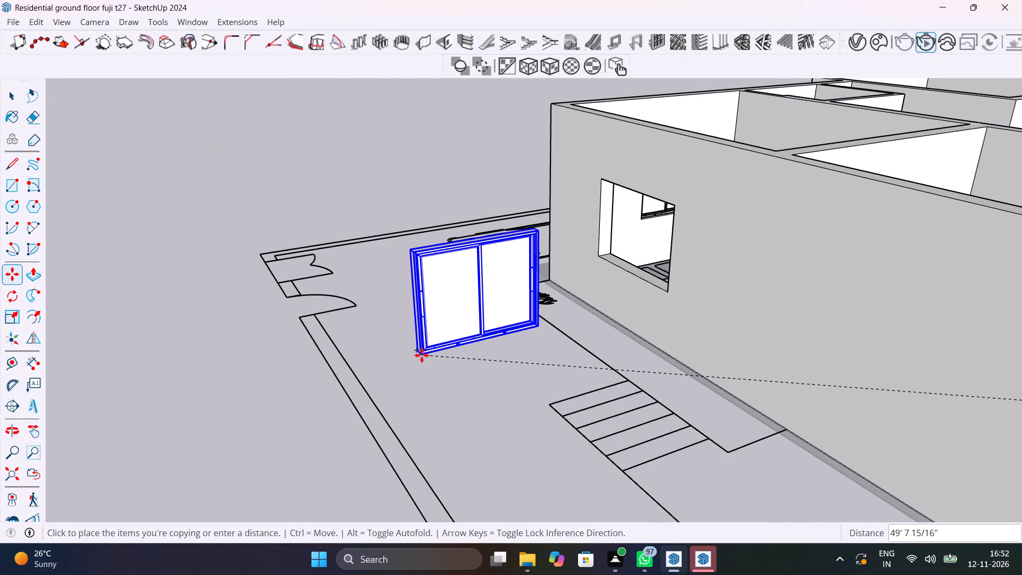
{"action": "left_click", "coordinate": [422, 355]}
{"action": "scroll", "coordinate": [450, 368], "scroll_direction": "up", "scroll_amount": 5}
{"action": "key", "text": "space"}
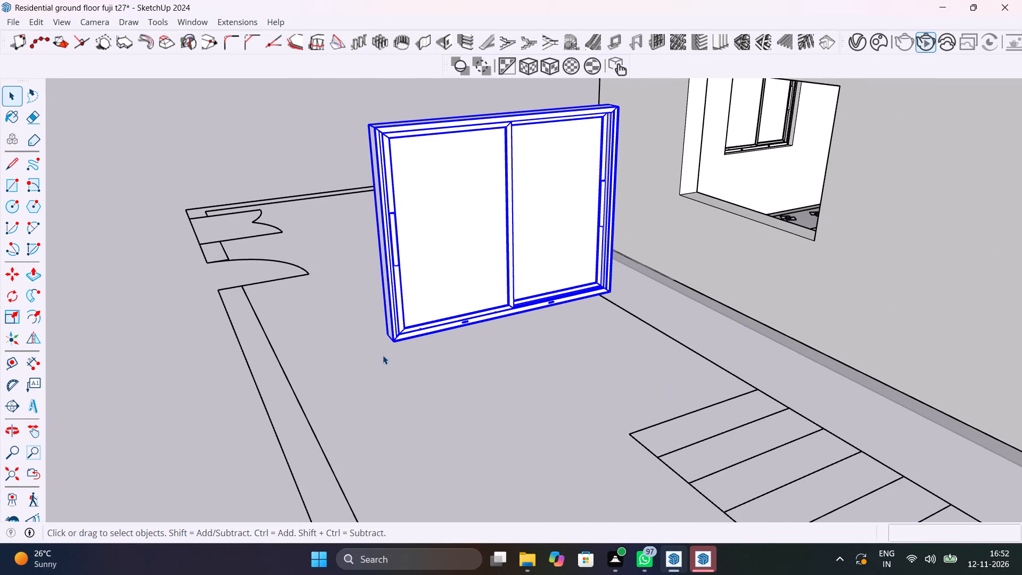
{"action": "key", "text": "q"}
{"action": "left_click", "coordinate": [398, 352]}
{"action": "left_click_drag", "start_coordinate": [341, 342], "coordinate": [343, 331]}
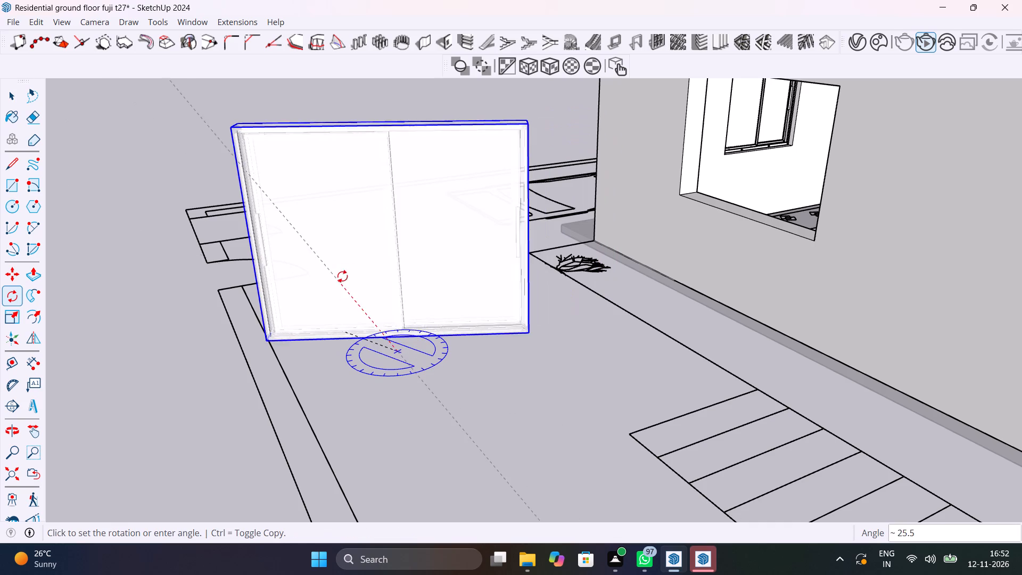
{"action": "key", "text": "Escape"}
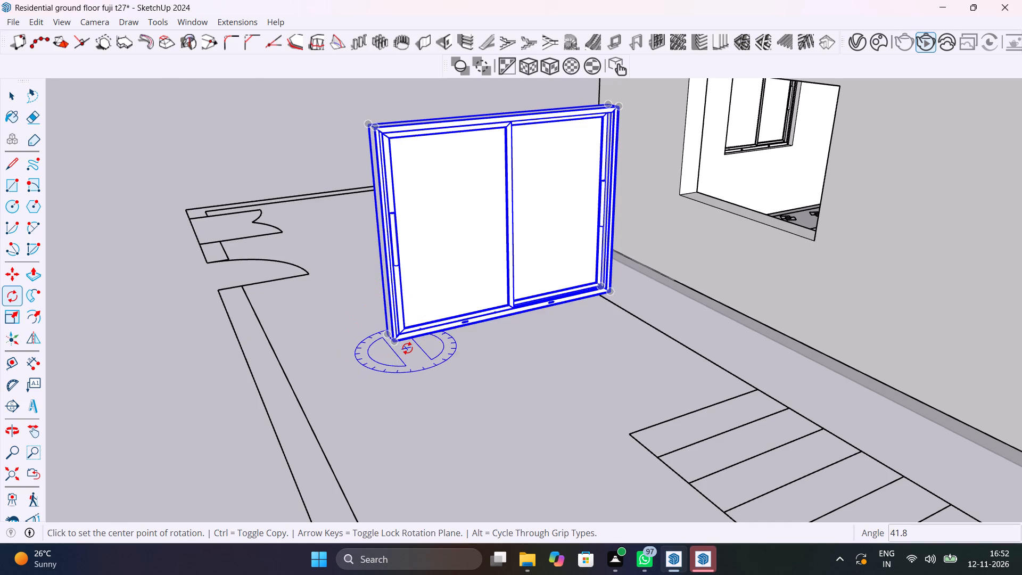
Rotate the copied window 90 degrees about its bottom corner in the horizontal plane, to align with the front wall.
{"action": "key", "text": "Up"}
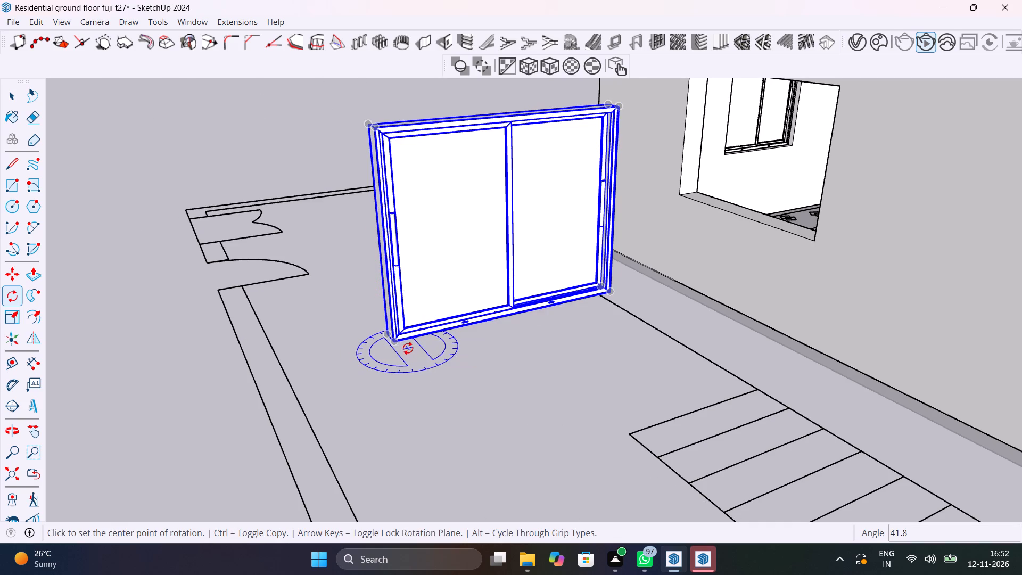
{"action": "left_click", "coordinate": [394, 346]}
{"action": "left_click", "coordinate": [371, 338]}
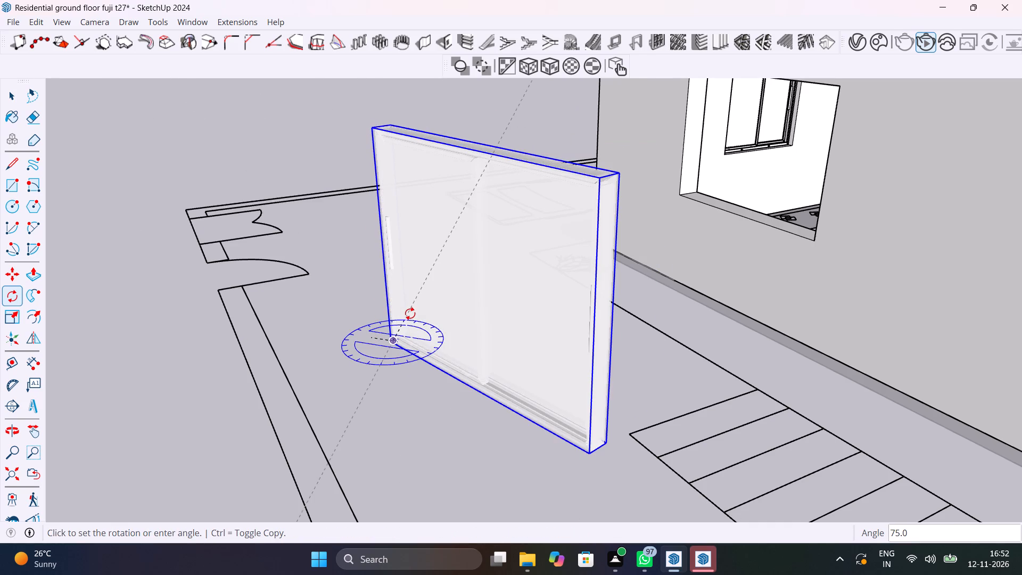
{"action": "type", "text": "90"}
{"action": "key", "text": "Return"}
{"action": "type", "text": "."}
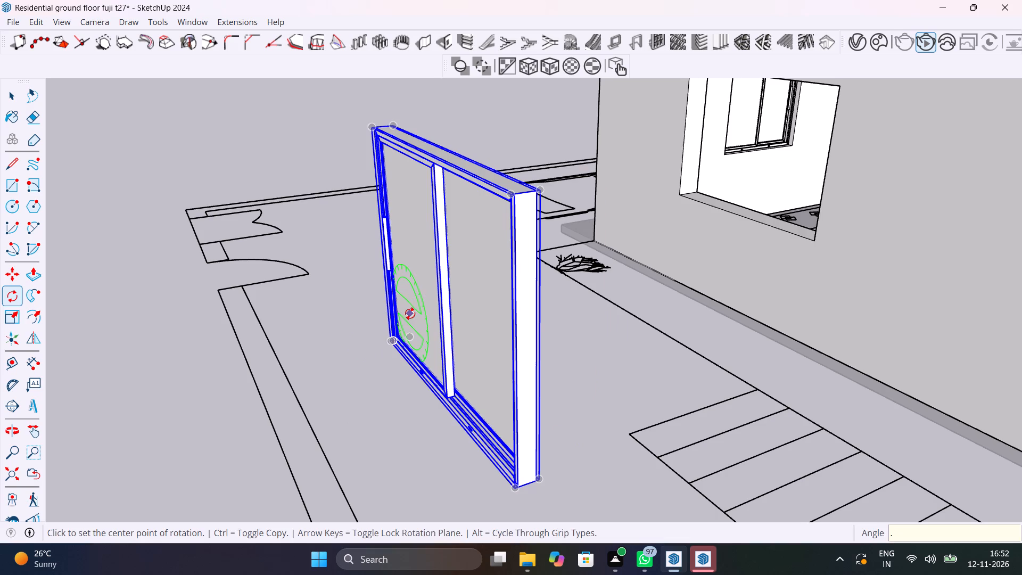
{"action": "key", "text": "space"}
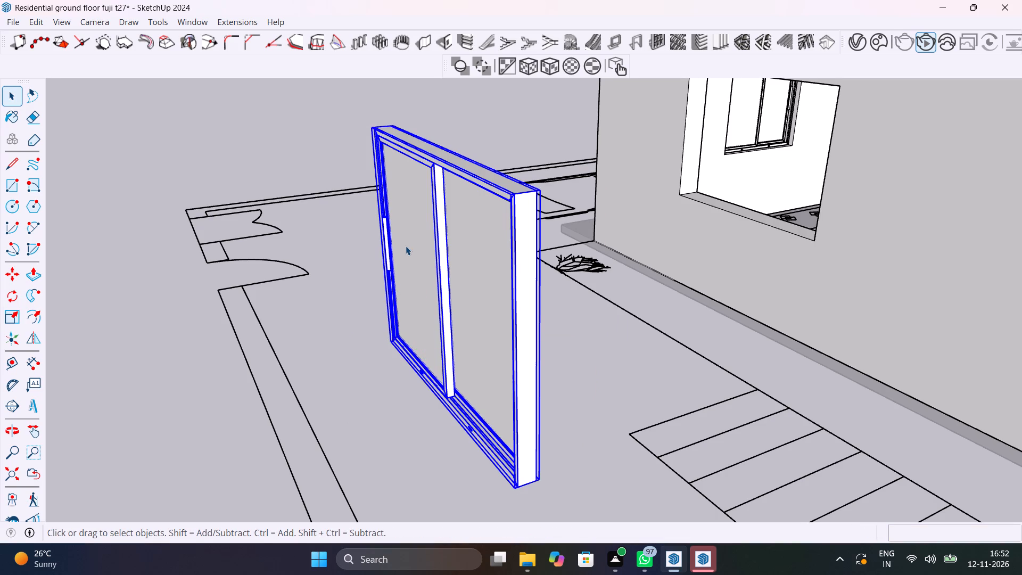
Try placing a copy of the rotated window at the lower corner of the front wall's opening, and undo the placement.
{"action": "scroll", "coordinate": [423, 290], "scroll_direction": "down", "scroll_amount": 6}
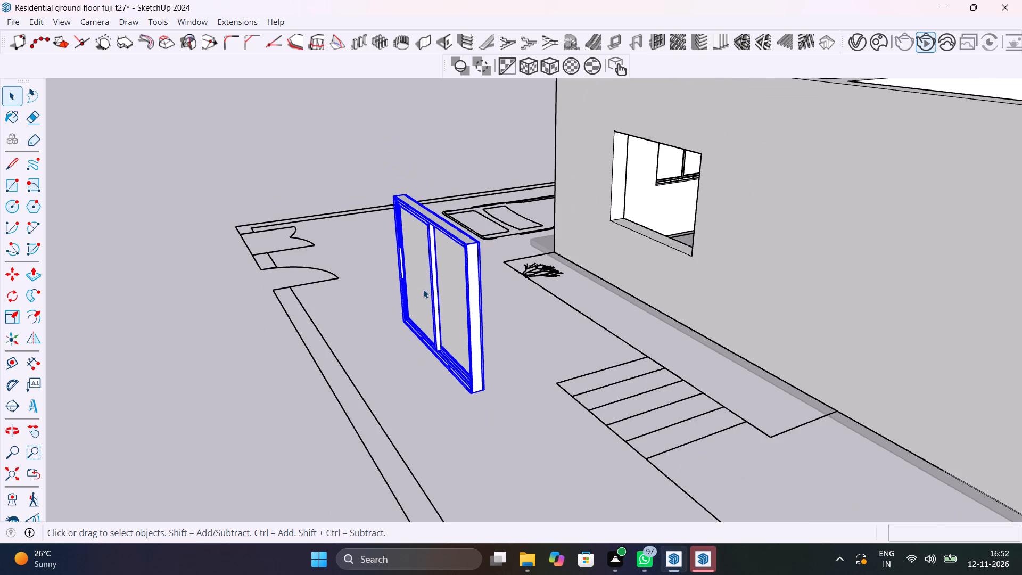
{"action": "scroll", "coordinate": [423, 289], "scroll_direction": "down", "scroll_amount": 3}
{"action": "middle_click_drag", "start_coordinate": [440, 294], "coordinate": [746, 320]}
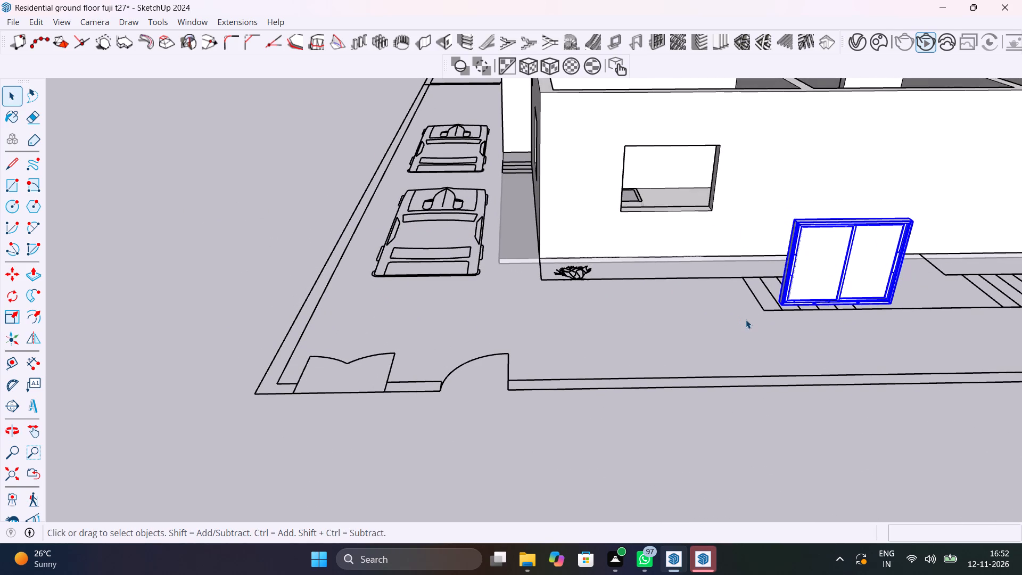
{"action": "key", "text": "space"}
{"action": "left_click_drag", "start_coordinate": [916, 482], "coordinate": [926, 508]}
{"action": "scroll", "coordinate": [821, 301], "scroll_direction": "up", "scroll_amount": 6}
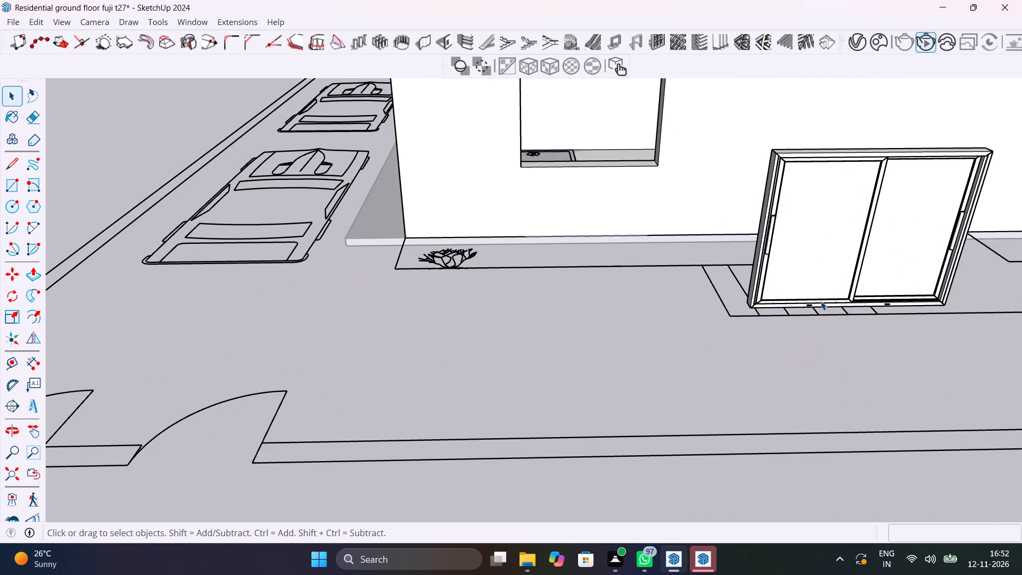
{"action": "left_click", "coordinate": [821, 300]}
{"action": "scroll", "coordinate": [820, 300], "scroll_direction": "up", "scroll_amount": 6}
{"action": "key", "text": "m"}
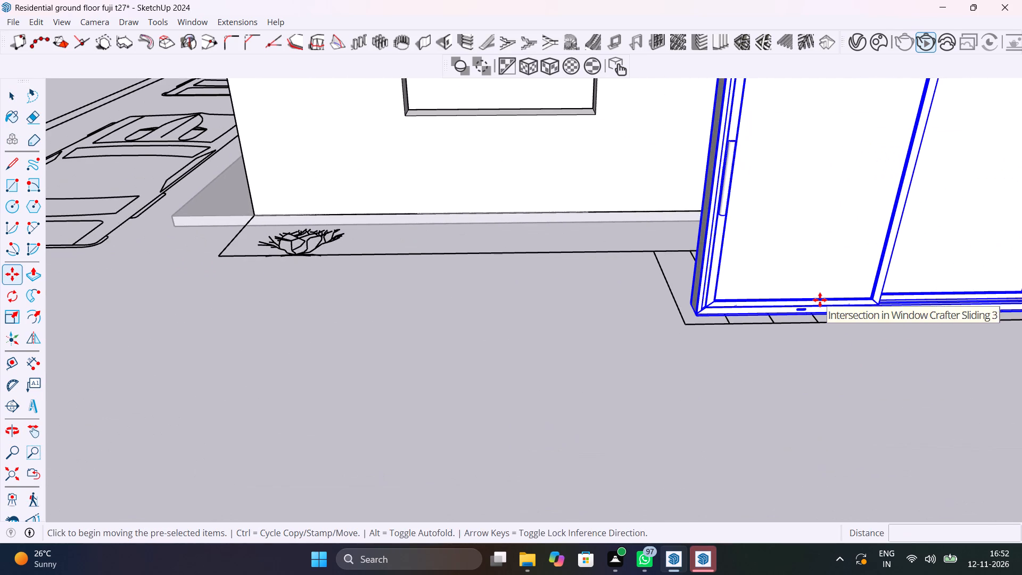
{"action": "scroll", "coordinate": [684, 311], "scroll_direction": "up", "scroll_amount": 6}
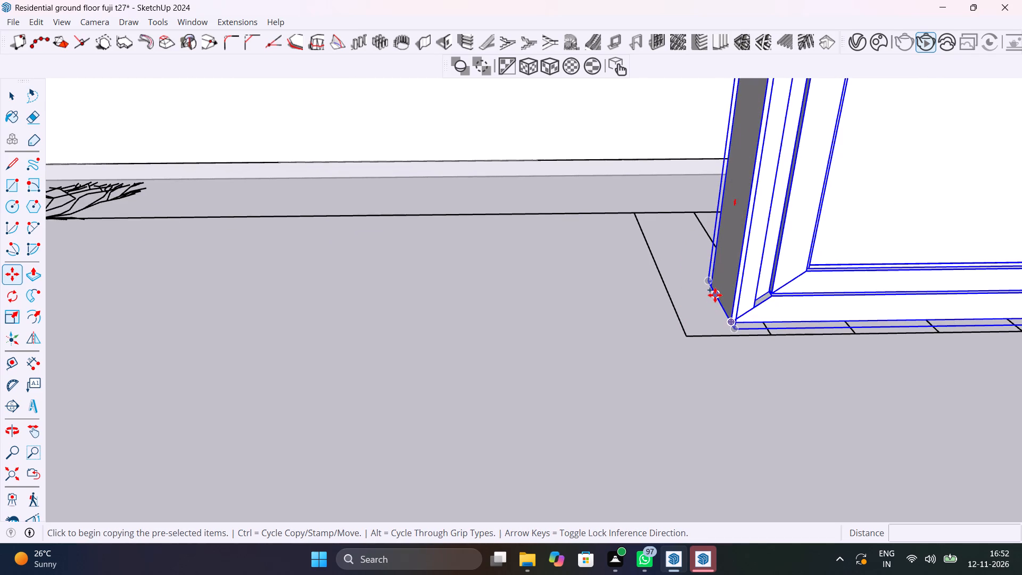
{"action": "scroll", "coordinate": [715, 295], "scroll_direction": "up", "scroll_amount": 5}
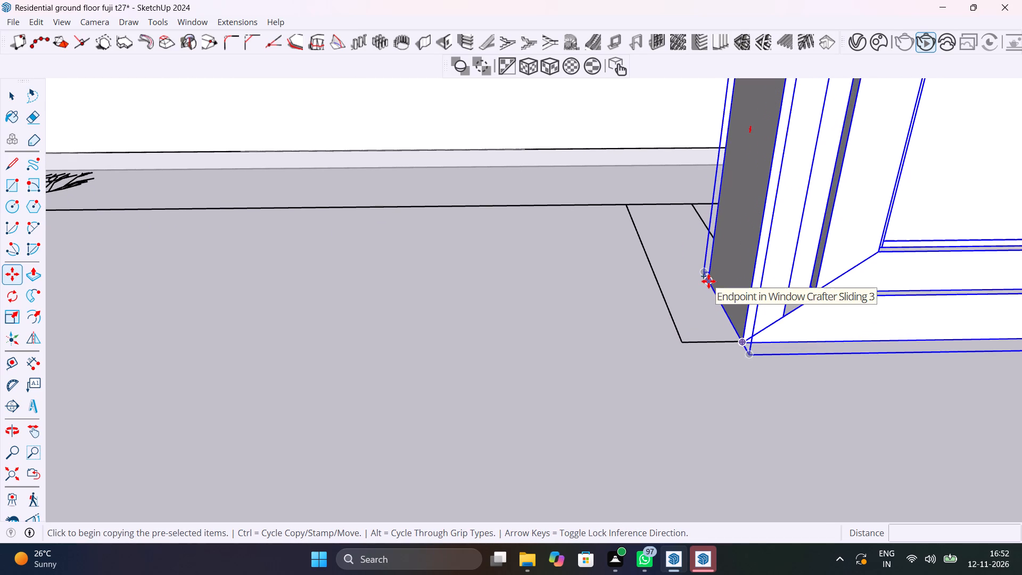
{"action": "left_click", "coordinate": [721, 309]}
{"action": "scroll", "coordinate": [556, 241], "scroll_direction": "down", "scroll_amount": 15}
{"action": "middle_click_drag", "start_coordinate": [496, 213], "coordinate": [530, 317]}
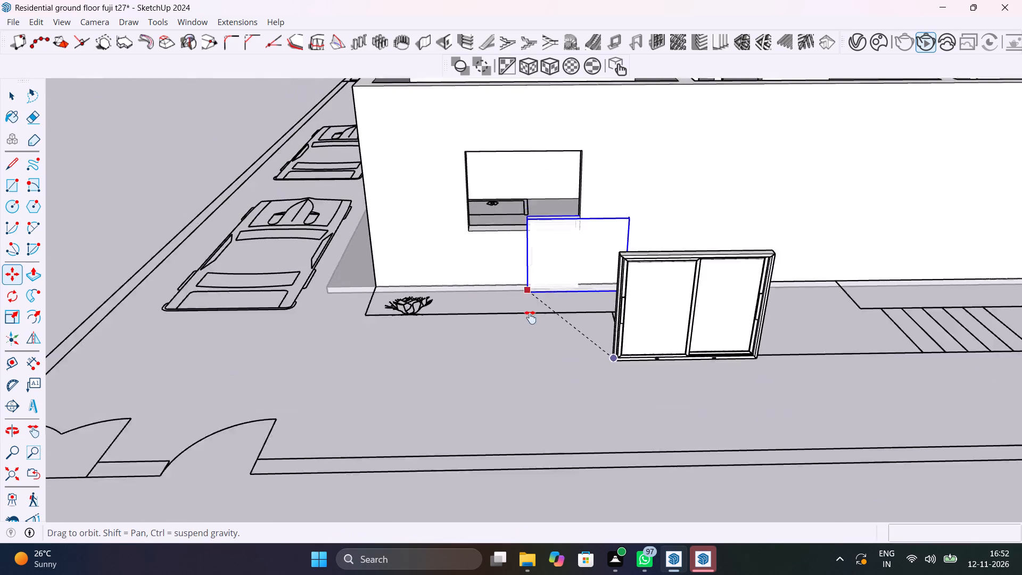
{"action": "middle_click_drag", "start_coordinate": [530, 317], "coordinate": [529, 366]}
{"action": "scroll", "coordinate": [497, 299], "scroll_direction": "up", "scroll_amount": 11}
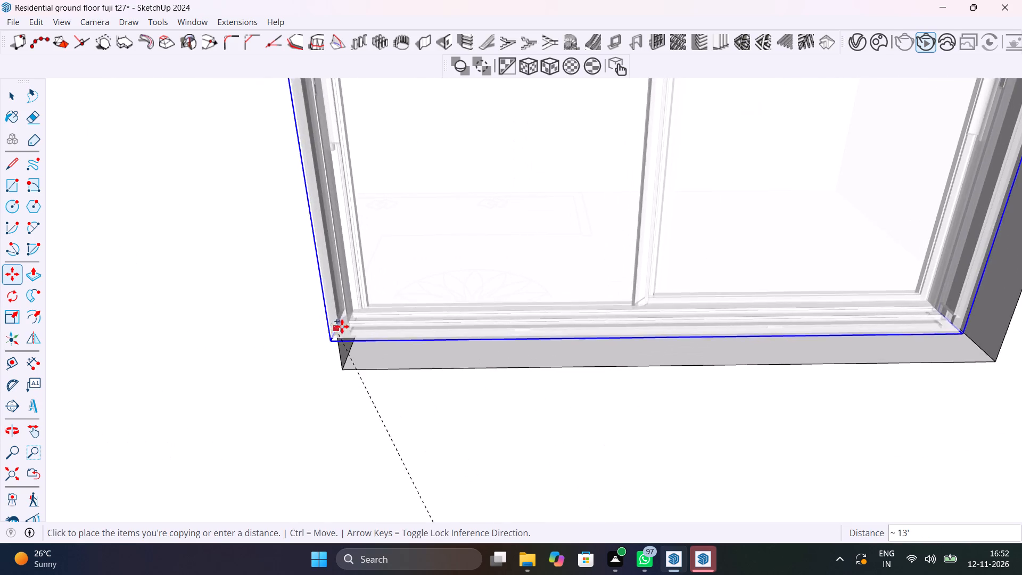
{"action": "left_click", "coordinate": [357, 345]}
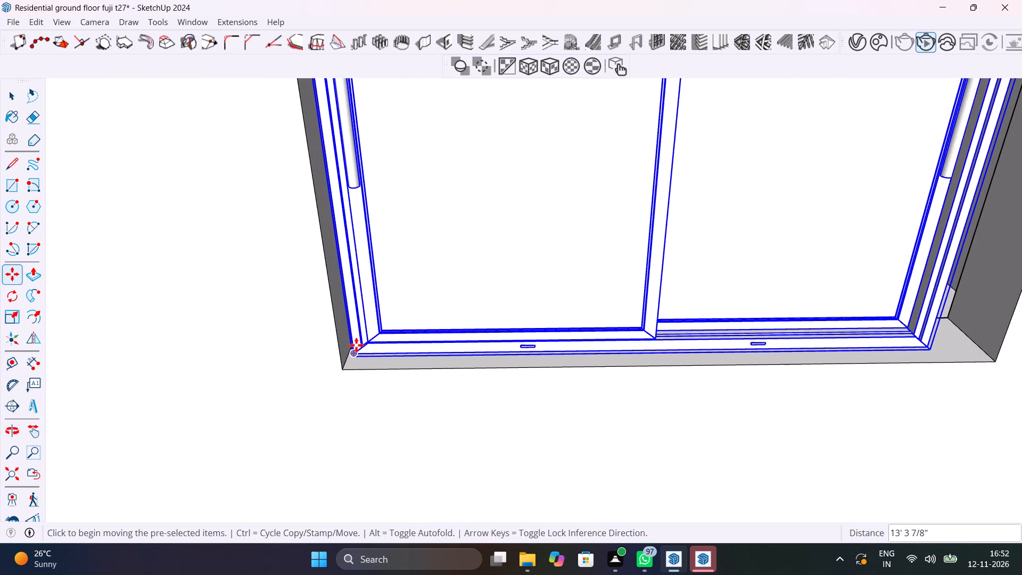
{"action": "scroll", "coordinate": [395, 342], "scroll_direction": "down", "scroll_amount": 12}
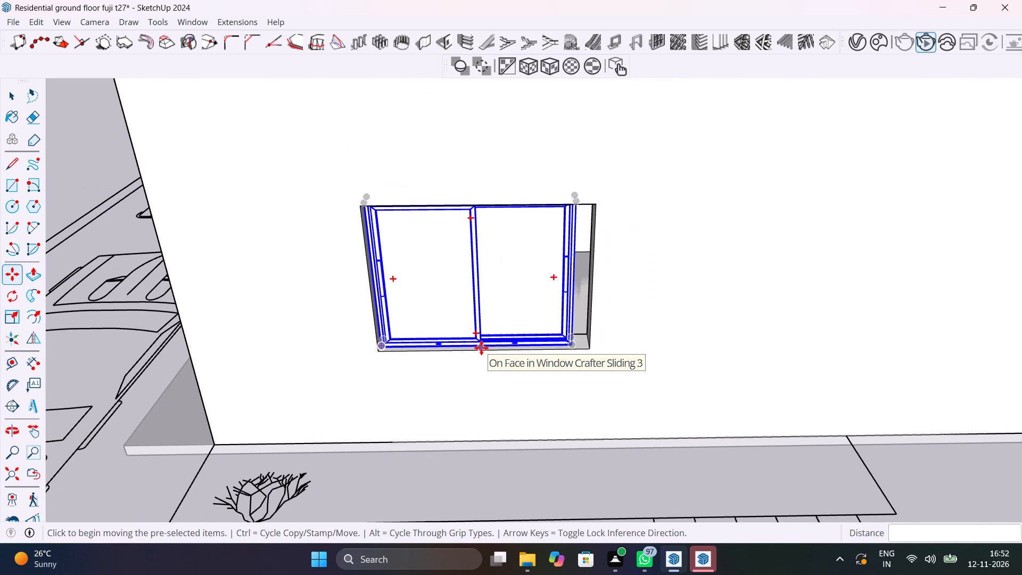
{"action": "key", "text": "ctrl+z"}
Check the width of the rotated window along its bottom edge with the Dimension tool, leaving no dimension.
{"action": "scroll", "coordinate": [441, 317], "scroll_direction": "down", "scroll_amount": 11}
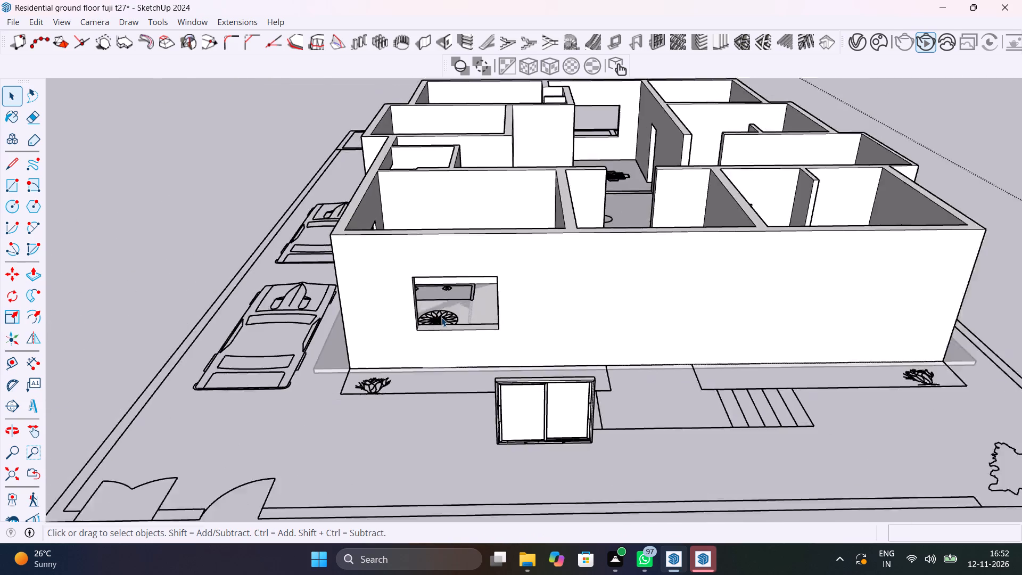
{"action": "scroll", "coordinate": [441, 317], "scroll_direction": "down", "scroll_amount": 3}
{"action": "scroll", "coordinate": [497, 393], "scroll_direction": "up", "scroll_amount": 9}
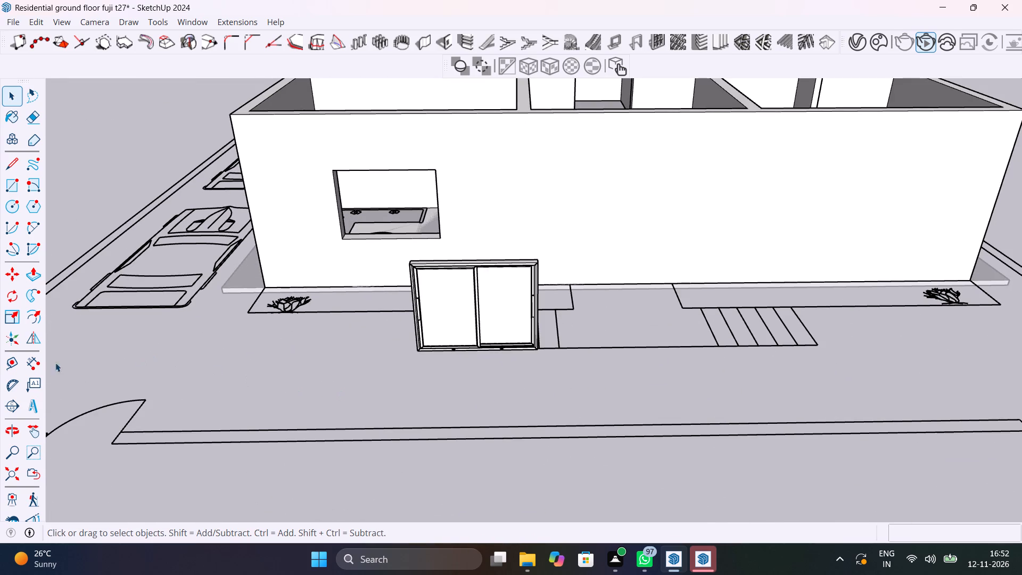
{"action": "left_click_drag", "start_coordinate": [28, 362], "coordinate": [34, 363]}
{"action": "scroll", "coordinate": [415, 354], "scroll_direction": "up", "scroll_amount": 6}
{"action": "left_click", "coordinate": [419, 347]}
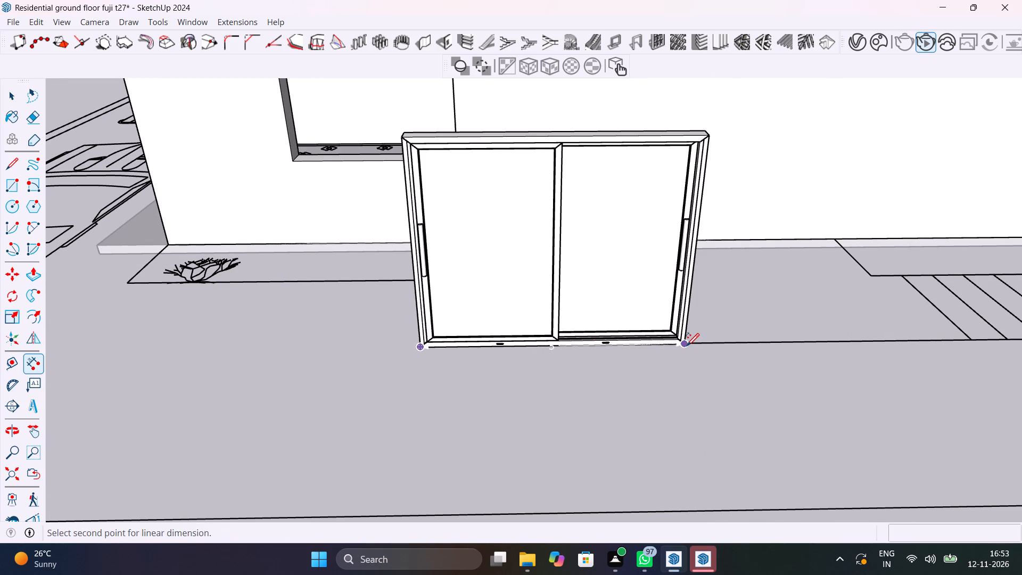
{"action": "key", "text": "Escape"}
Check the width of the front wall's opening along its bottom edge with the Dimension tool, leaving no dimension.
{"action": "scroll", "coordinate": [367, 358], "scroll_direction": "down", "scroll_amount": 8}
{"action": "middle_click_drag", "start_coordinate": [312, 339], "coordinate": [383, 407], "text": "shift"}
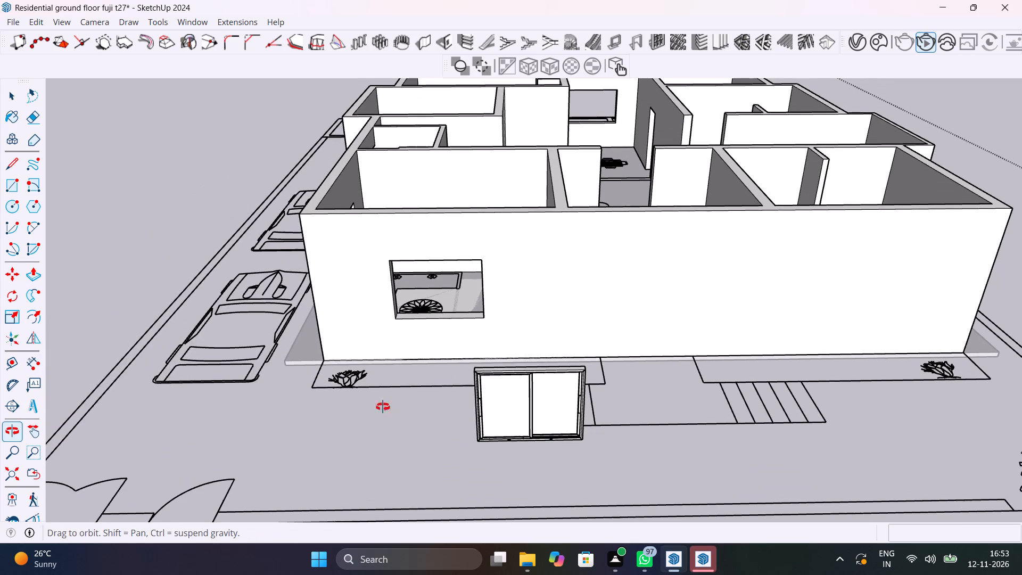
{"action": "middle_click_drag", "start_coordinate": [383, 407], "coordinate": [382, 407], "text": "shift"}
{"action": "scroll", "coordinate": [412, 347], "scroll_direction": "up", "scroll_amount": 6}
{"action": "left_click", "coordinate": [380, 293]}
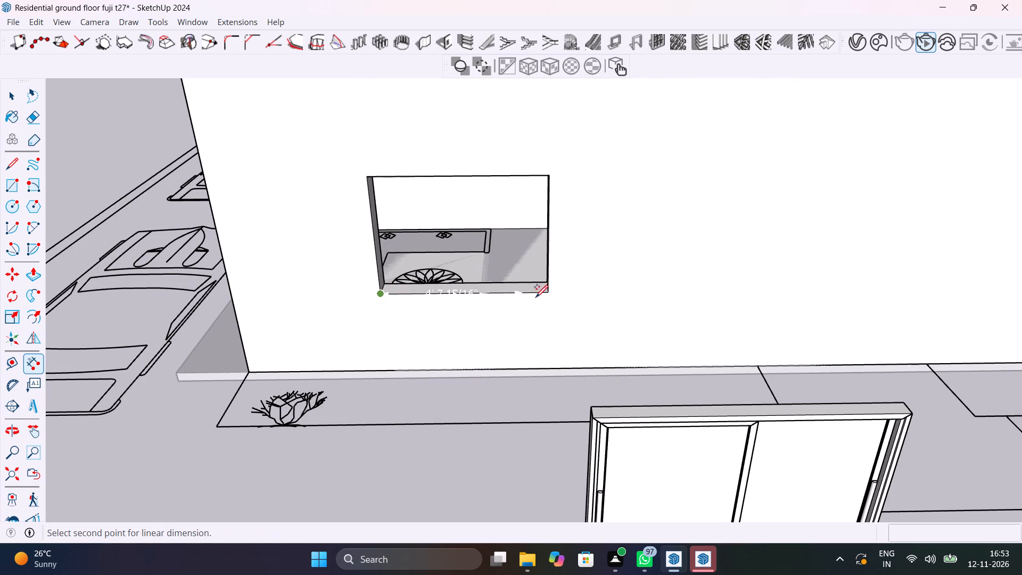
{"action": "key", "text": "Escape"}
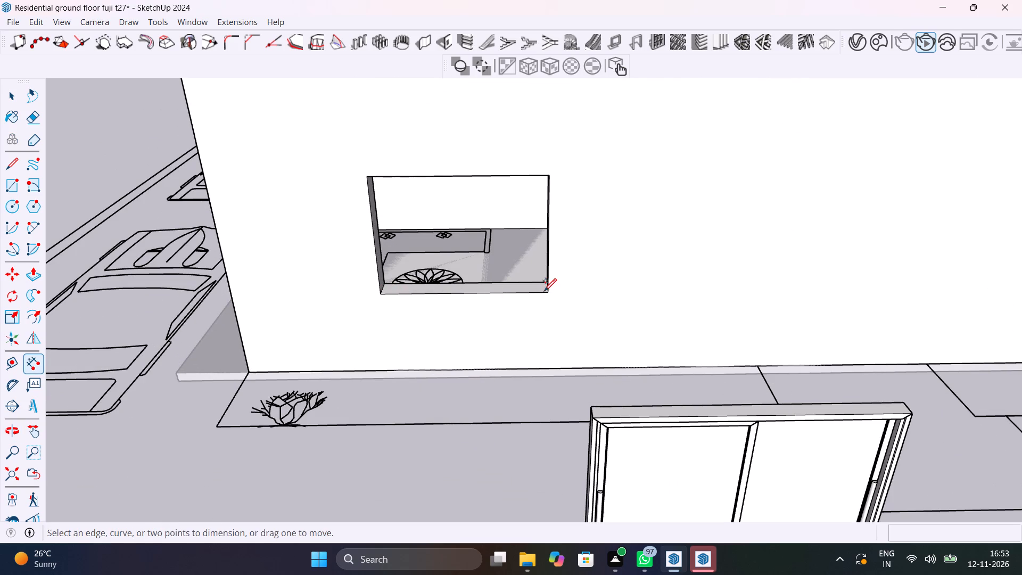
Copy the rotated window into the front wall's opening, fitting it against the opening's lower corner on the car side.
{"action": "scroll", "coordinate": [567, 316], "scroll_direction": "down", "scroll_amount": 5}
{"action": "key", "text": "space"}
{"action": "left_click", "coordinate": [631, 427]}
{"action": "middle_click_drag", "start_coordinate": [622, 435], "coordinate": [675, 413]}
{"action": "key", "text": "m"}
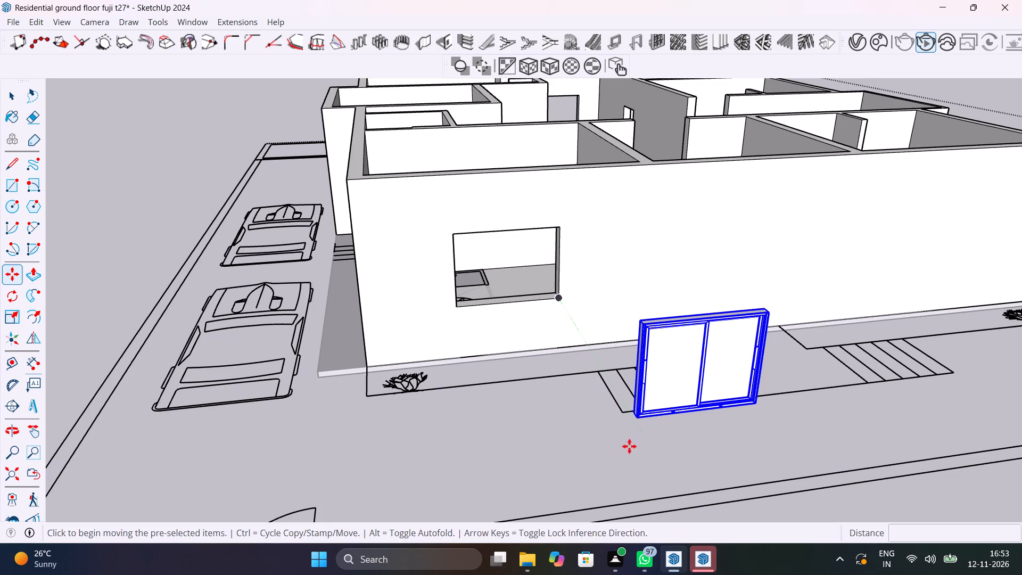
{"action": "scroll", "coordinate": [632, 414], "scroll_direction": "up", "scroll_amount": 17}
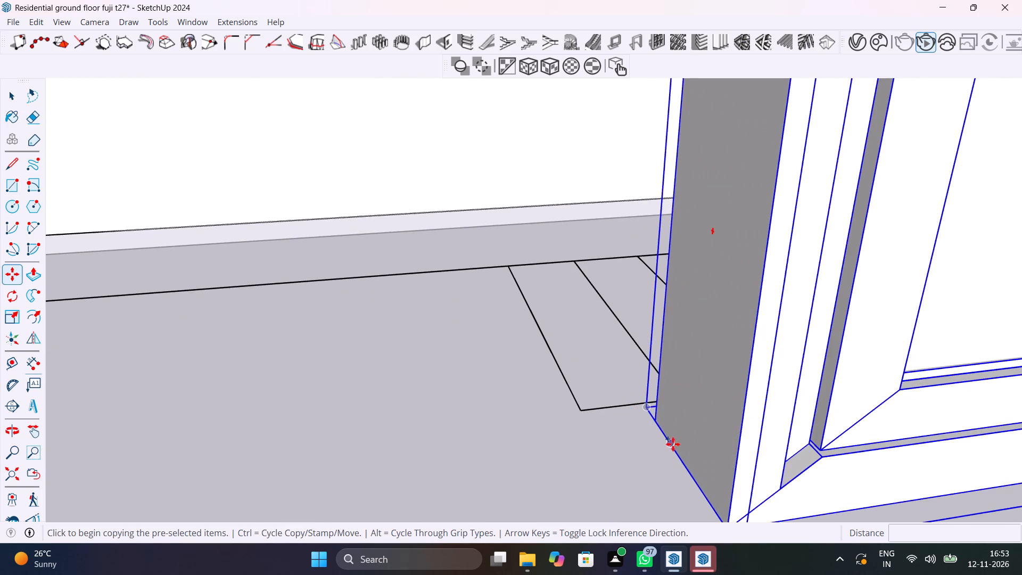
{"action": "left_click", "coordinate": [672, 446]}
{"action": "scroll", "coordinate": [426, 311], "scroll_direction": "down", "scroll_amount": 16}
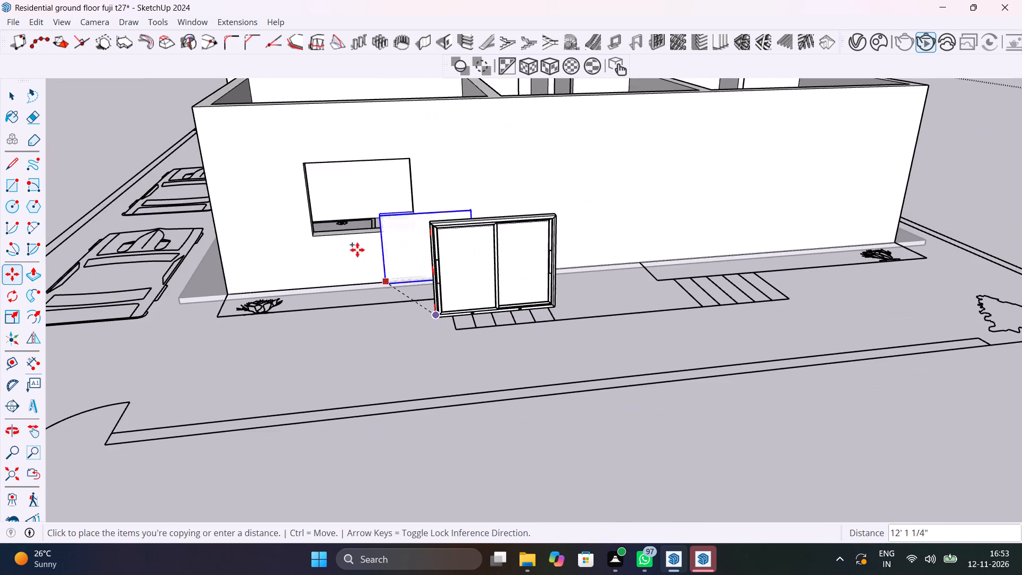
{"action": "scroll", "coordinate": [319, 224], "scroll_direction": "up", "scroll_amount": 13}
{"action": "scroll", "coordinate": [319, 227], "scroll_direction": "down", "scroll_amount": 6}
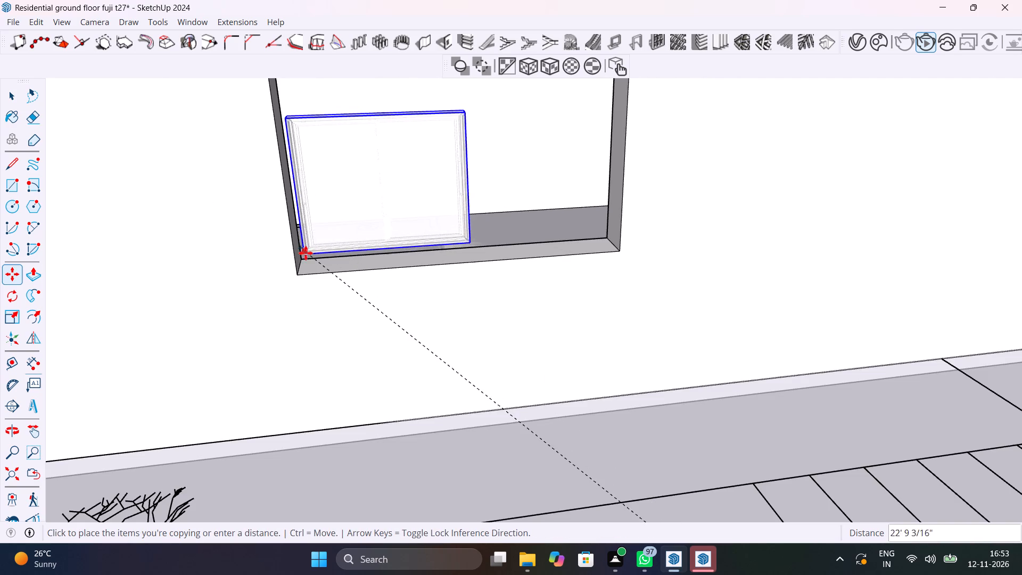
{"action": "scroll", "coordinate": [303, 266], "scroll_direction": "up", "scroll_amount": 13}
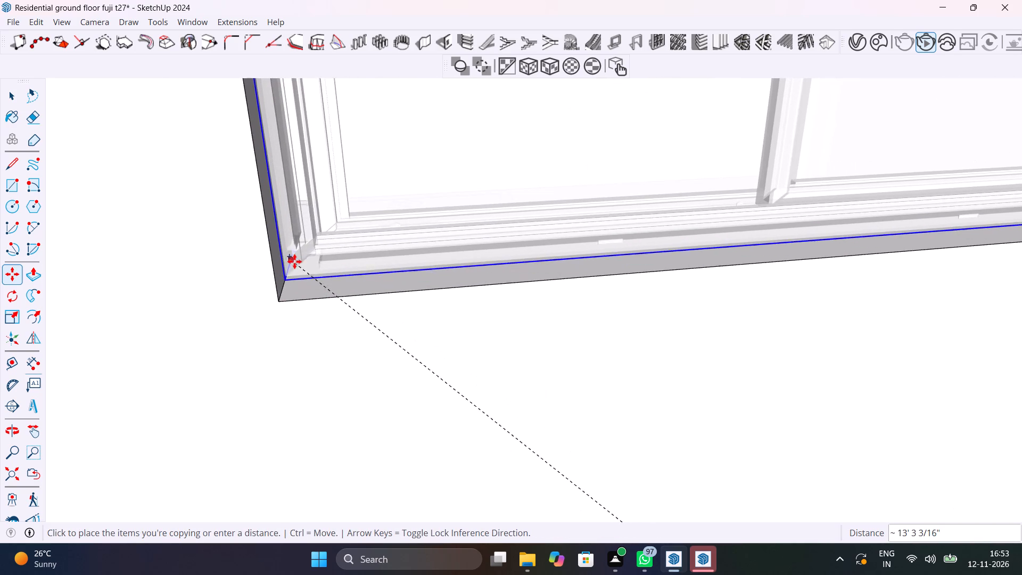
{"action": "left_click", "coordinate": [292, 267]}
{"action": "scroll", "coordinate": [312, 284], "scroll_direction": "down", "scroll_amount": 16}
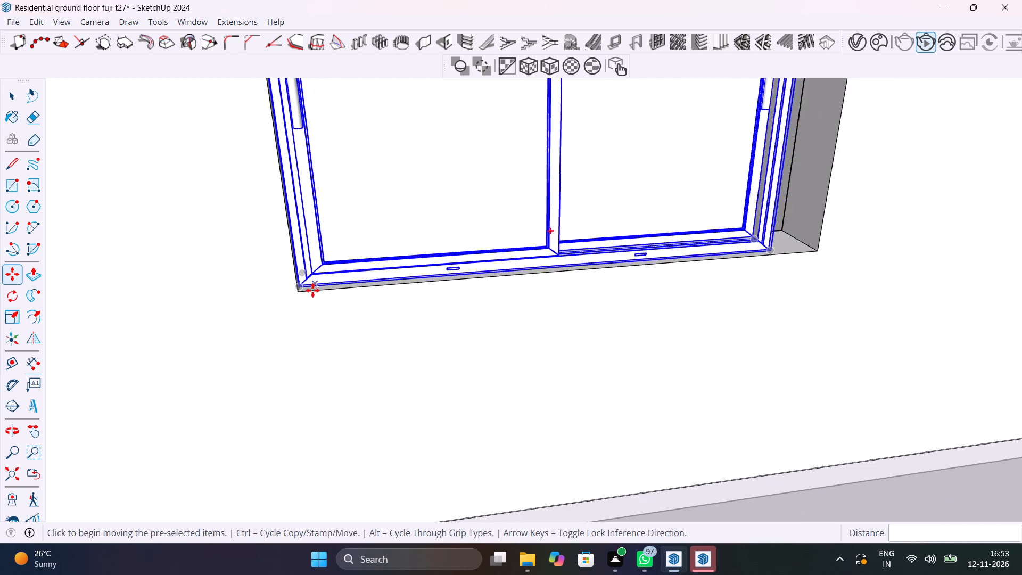
Scale the copied front-wall window along the red axis by 1.11, widening it to the opening's far side.
{"action": "middle_click_drag", "start_coordinate": [499, 258], "coordinate": [436, 396]}
{"action": "key", "text": "s"}
{"action": "scroll", "coordinate": [450, 232], "scroll_direction": "down", "scroll_amount": 6}
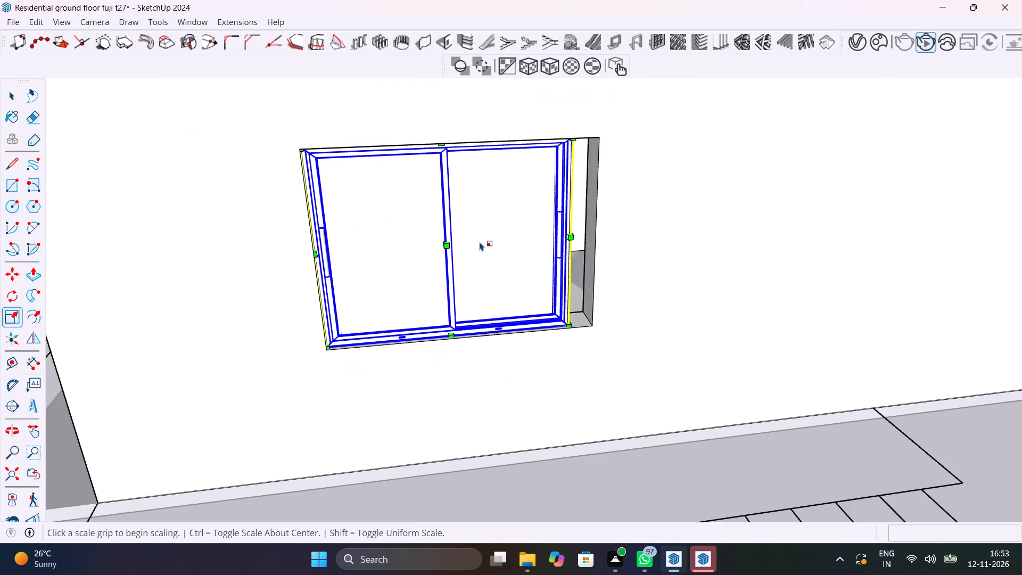
{"action": "middle_click_drag", "start_coordinate": [480, 242], "coordinate": [340, 234]}
{"action": "scroll", "coordinate": [565, 241], "scroll_direction": "up", "scroll_amount": 10}
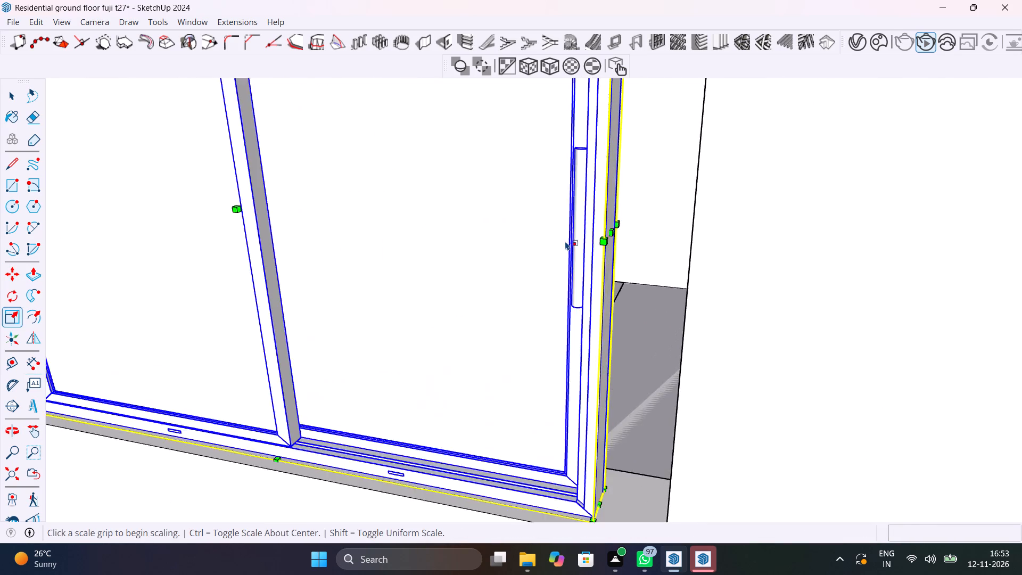
{"action": "scroll", "coordinate": [565, 241], "scroll_direction": "up", "scroll_amount": 6}
{"action": "left_click", "coordinate": [637, 223]}
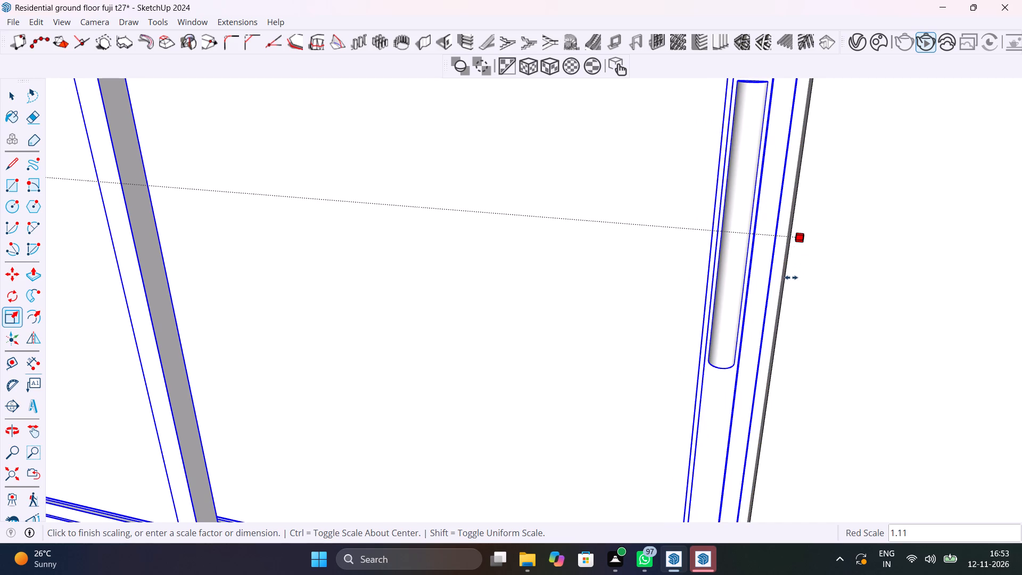
{"action": "left_click", "coordinate": [791, 277]}
{"action": "scroll", "coordinate": [764, 236], "scroll_direction": "down", "scroll_amount": 20}
{"action": "scroll", "coordinate": [764, 236], "scroll_direction": "down", "scroll_amount": 4}
{"action": "key", "text": "space"}
{"action": "scroll", "coordinate": [764, 244], "scroll_direction": "down", "scroll_amount": 12}
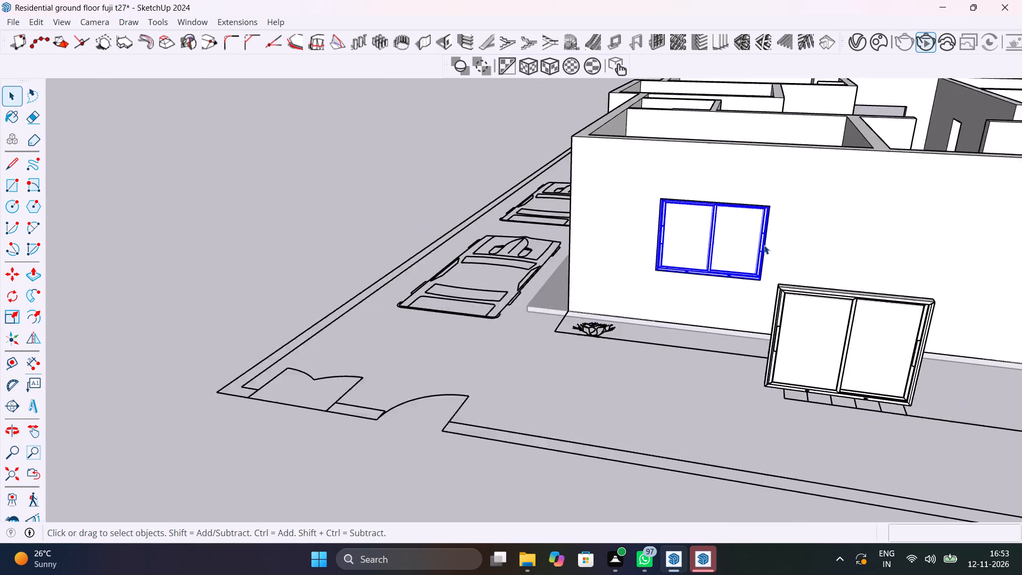
{"action": "scroll", "coordinate": [764, 245], "scroll_direction": "down", "scroll_amount": 1}
{"action": "left_click", "coordinate": [395, 211]}
Save the model with the front-wall window fitted.
{"action": "middle_click_drag", "start_coordinate": [634, 331], "coordinate": [820, 358]}
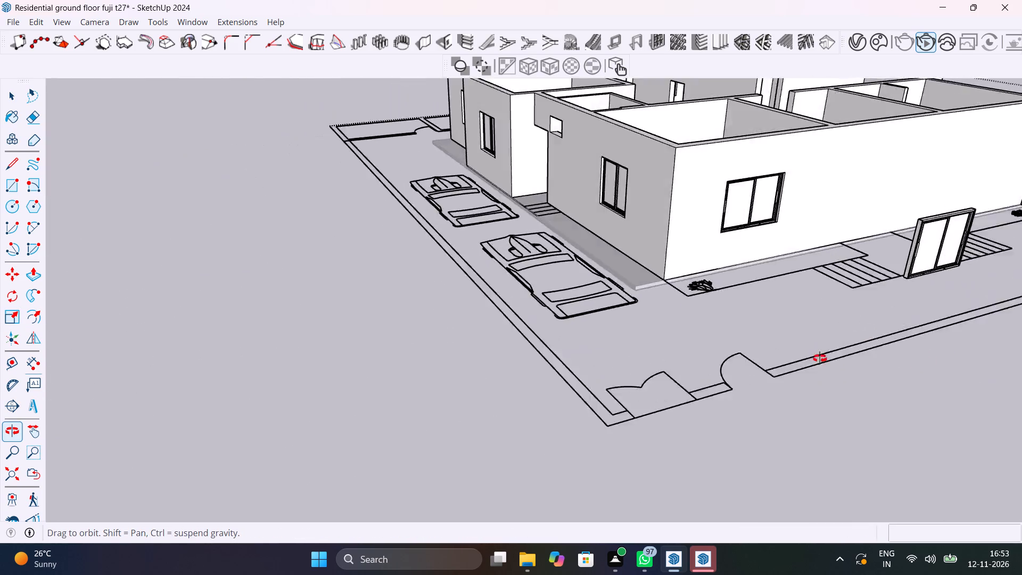
{"action": "middle_click_drag", "start_coordinate": [820, 358], "coordinate": [310, 358]}
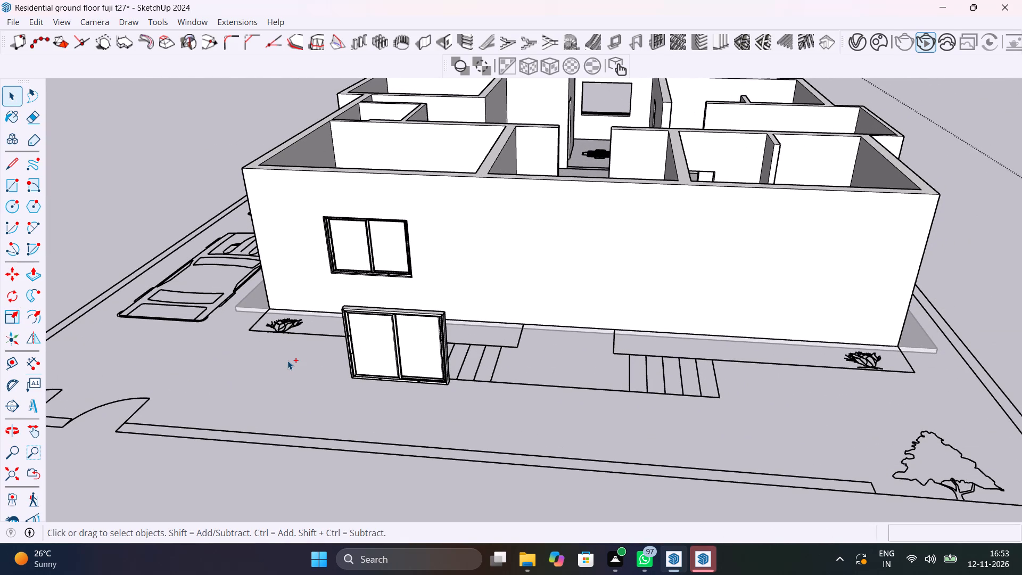
{"action": "key", "text": "ctrl+s"}
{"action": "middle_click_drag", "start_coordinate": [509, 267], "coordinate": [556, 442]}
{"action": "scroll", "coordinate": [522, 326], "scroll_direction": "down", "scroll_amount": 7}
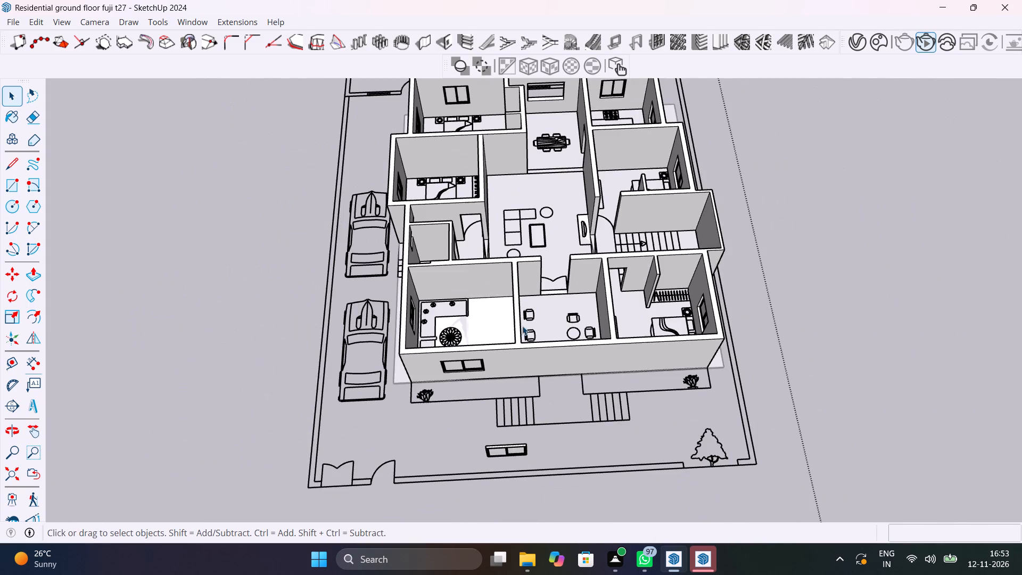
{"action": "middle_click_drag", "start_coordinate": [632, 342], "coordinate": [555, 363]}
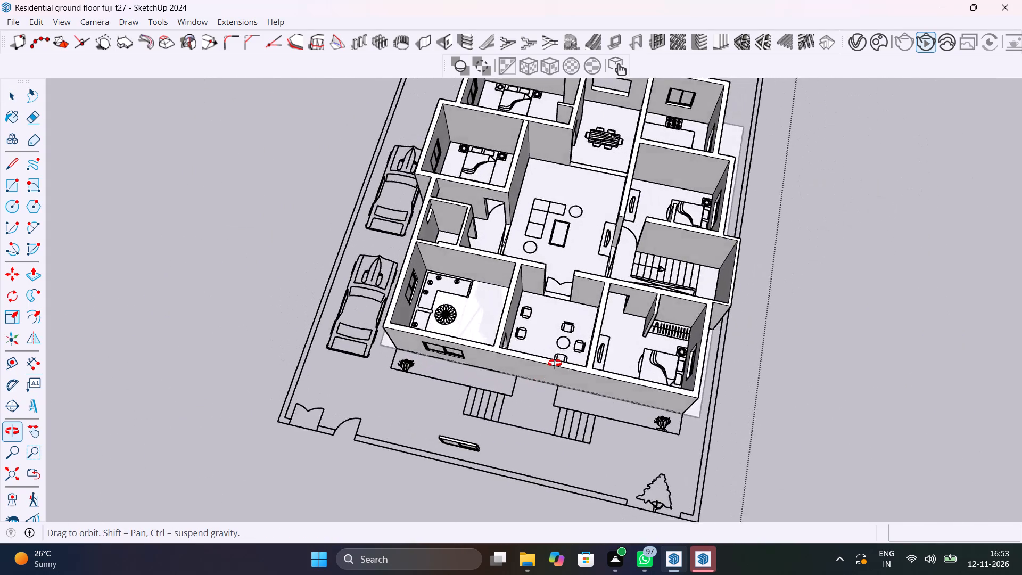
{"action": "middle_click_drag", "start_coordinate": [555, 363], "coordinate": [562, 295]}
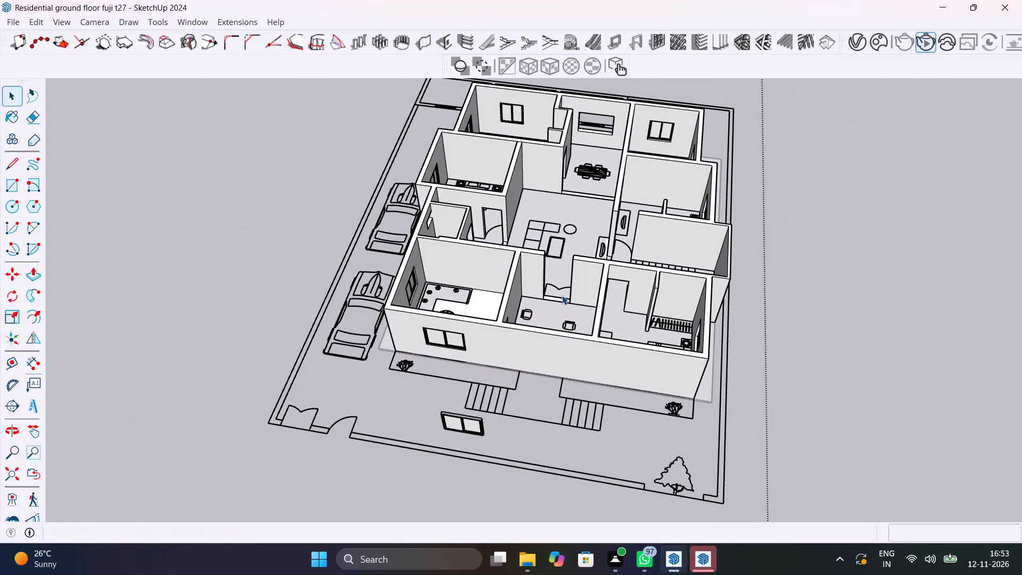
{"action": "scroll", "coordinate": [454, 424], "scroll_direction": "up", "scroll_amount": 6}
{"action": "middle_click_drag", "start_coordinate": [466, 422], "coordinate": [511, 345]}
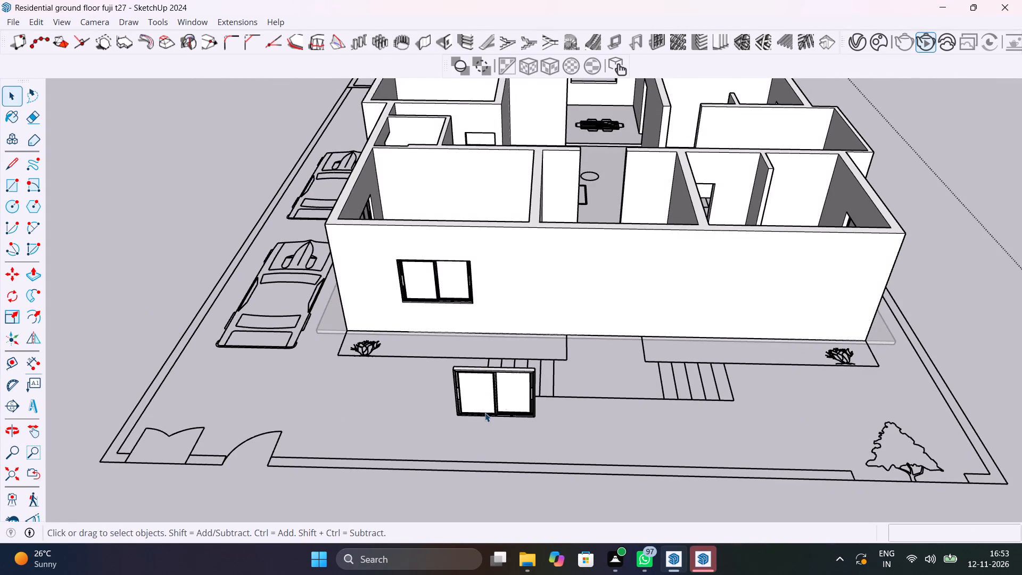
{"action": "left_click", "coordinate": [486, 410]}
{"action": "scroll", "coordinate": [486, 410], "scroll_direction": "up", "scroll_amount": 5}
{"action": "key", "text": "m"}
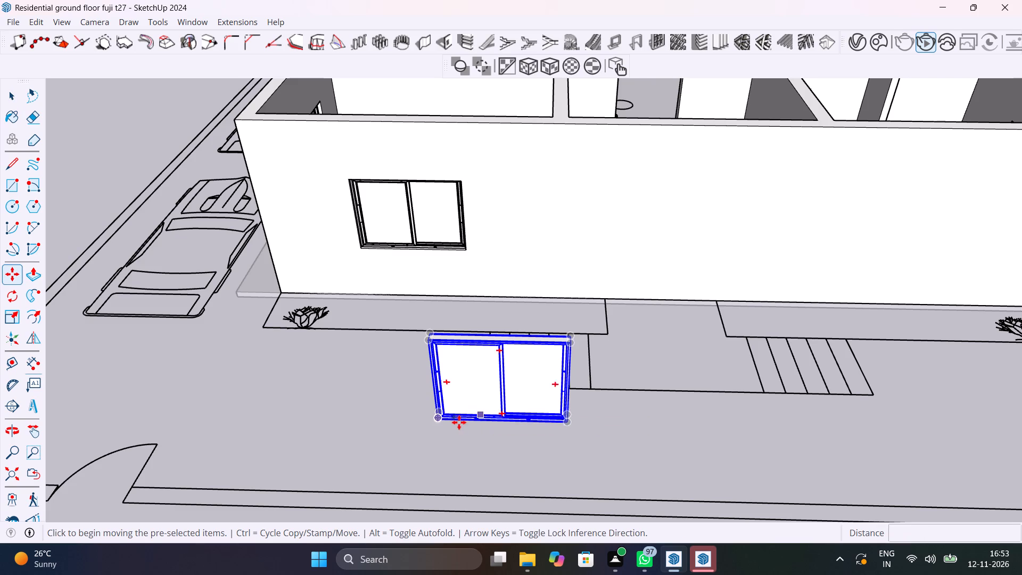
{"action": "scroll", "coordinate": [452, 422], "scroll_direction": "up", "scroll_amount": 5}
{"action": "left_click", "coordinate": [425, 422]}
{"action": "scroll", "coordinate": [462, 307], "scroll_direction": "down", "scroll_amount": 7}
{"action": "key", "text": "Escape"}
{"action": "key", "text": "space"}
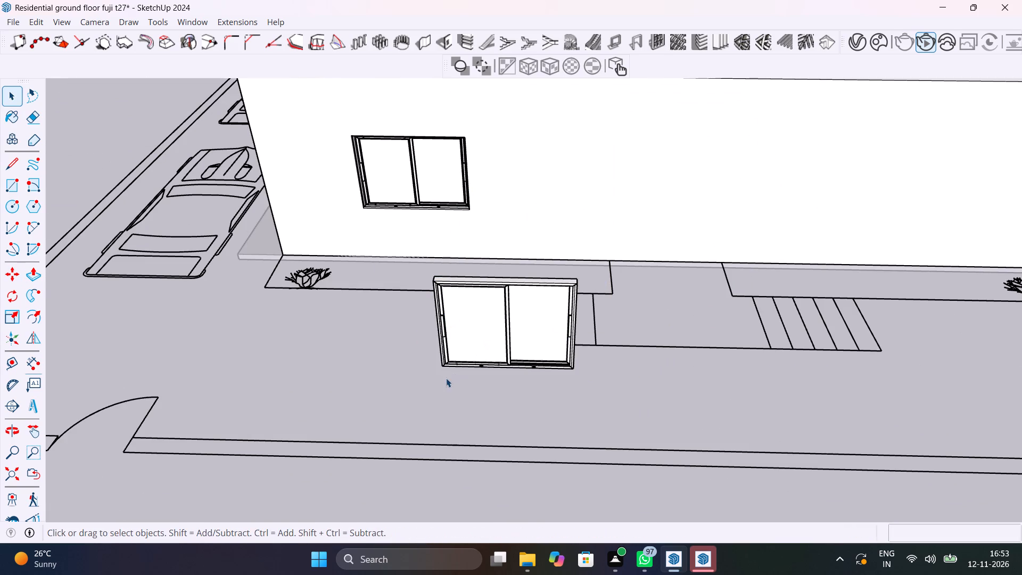
Move the spare window from in front of the house to the lower corner of the dining area's rear-wall opening.
{"action": "key", "text": "m"}
{"action": "left_click", "coordinate": [441, 368]}
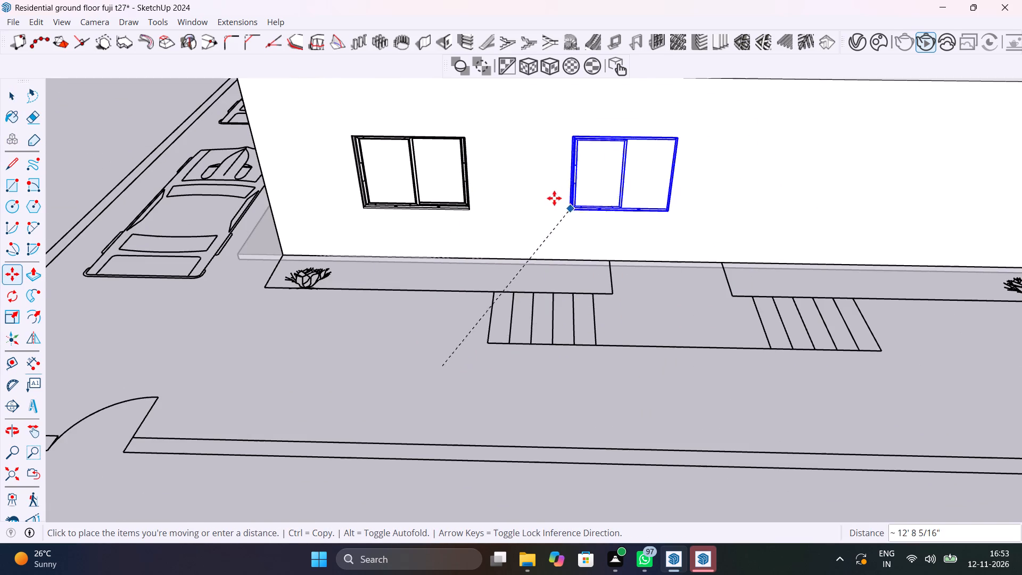
{"action": "scroll", "coordinate": [554, 197], "scroll_direction": "down", "scroll_amount": 14}
{"action": "middle_click_drag", "start_coordinate": [591, 163], "coordinate": [499, 449], "text": "shift"}
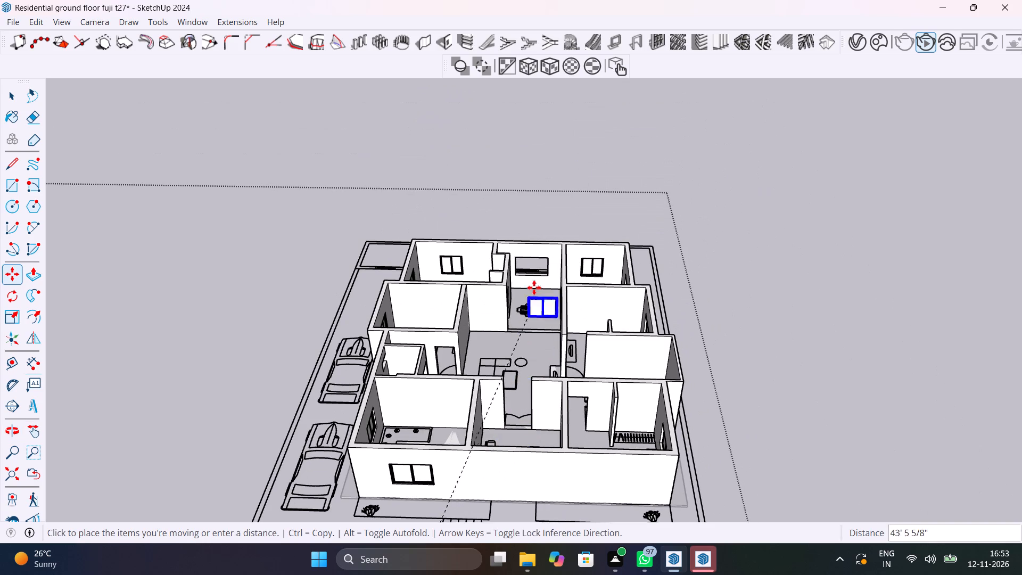
{"action": "scroll", "coordinate": [529, 257], "scroll_direction": "up", "scroll_amount": 17}
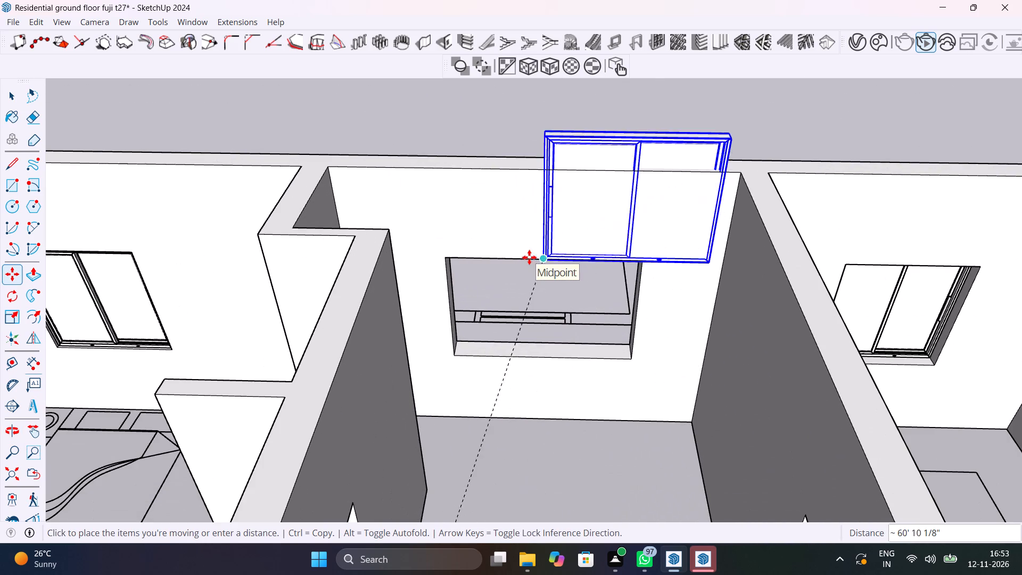
{"action": "scroll", "coordinate": [484, 347], "scroll_direction": "up", "scroll_amount": 17}
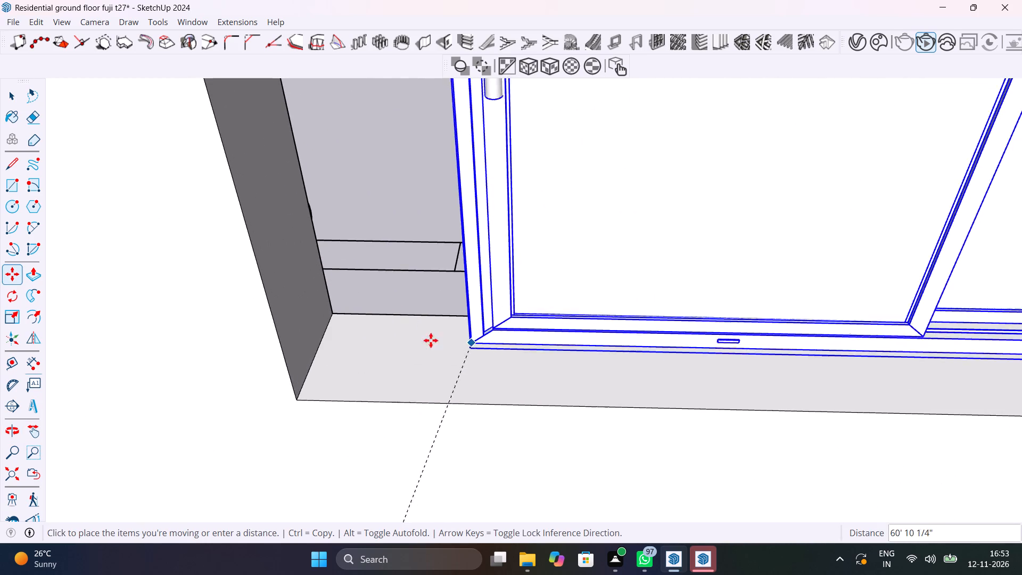
{"action": "left_click", "coordinate": [331, 314]}
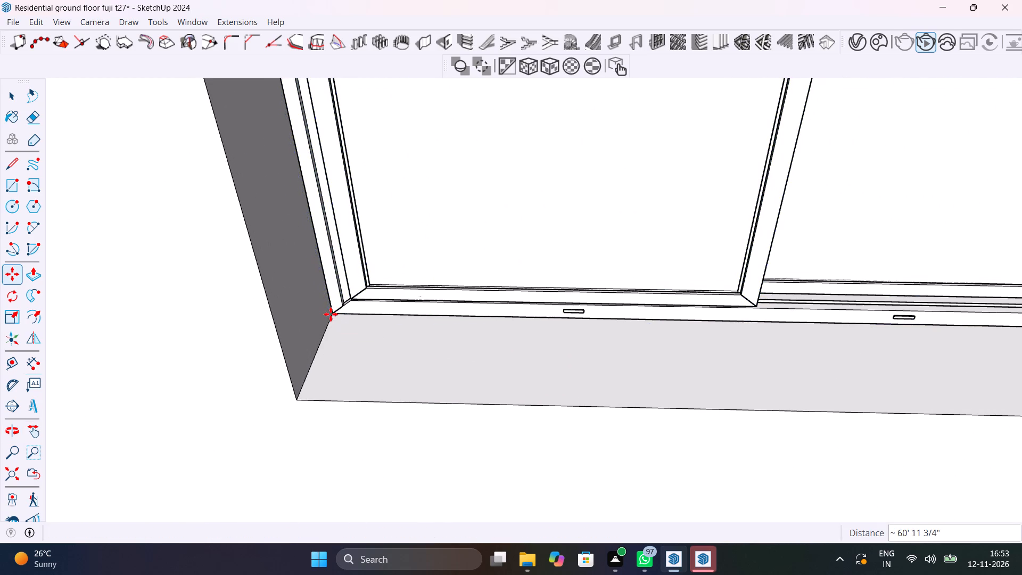
Move the dining area's window 4 1/2" toward the room, along the side of the opening's sill.
{"action": "left_click", "coordinate": [333, 317]}
{"action": "key", "text": "Escape"}
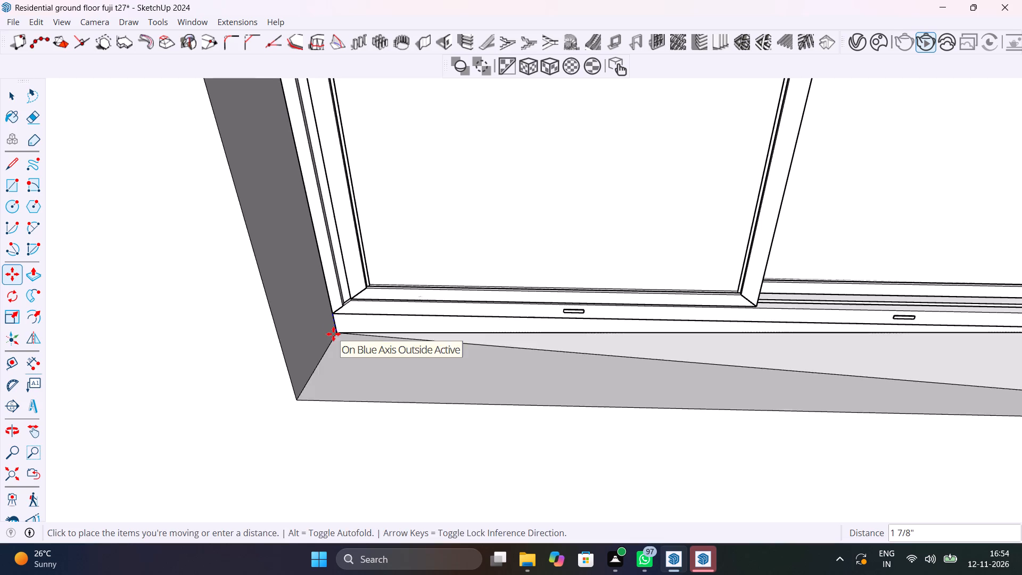
{"action": "left_click", "coordinate": [336, 314]}
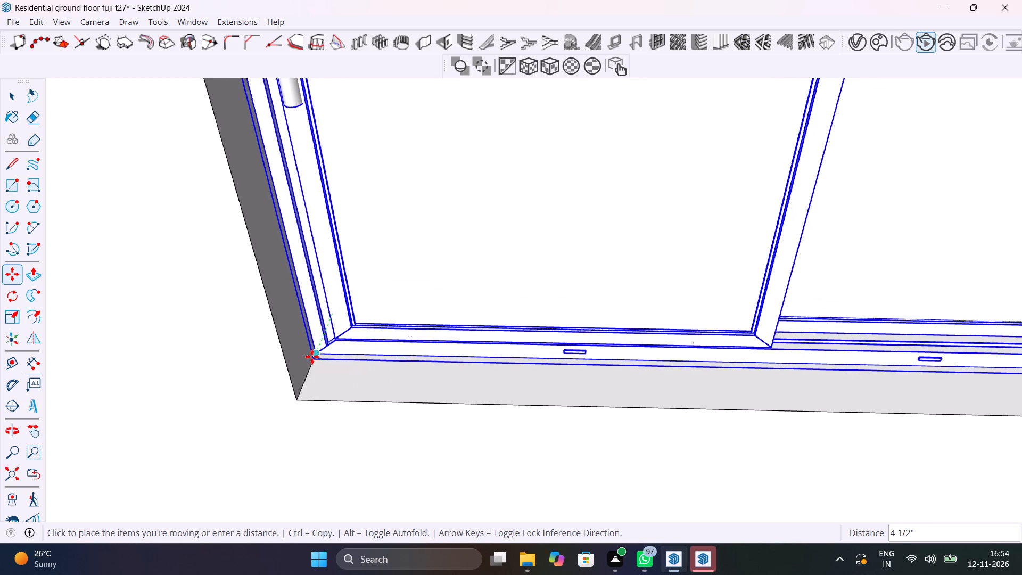
{"action": "left_click", "coordinate": [312, 357]}
{"action": "scroll", "coordinate": [375, 382], "scroll_direction": "down", "scroll_amount": 6}
{"action": "key", "text": "space"}
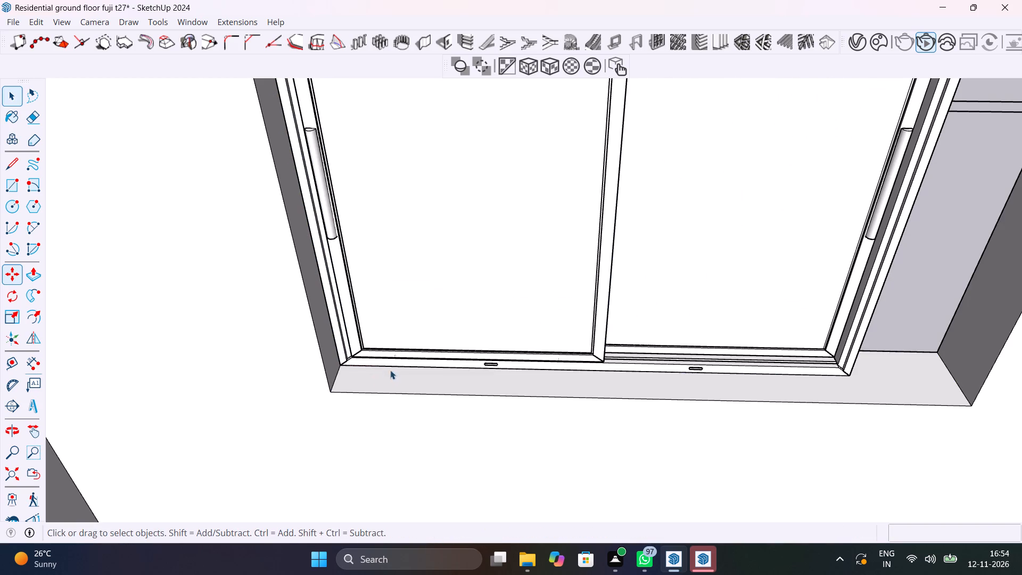
Scale the dining area's rear-wall window along the red axis by 1.20, widening it to the opening's far side.
{"action": "middle_click_drag", "start_coordinate": [417, 334], "coordinate": [413, 398]}
{"action": "scroll", "coordinate": [426, 346], "scroll_direction": "down", "scroll_amount": 13}
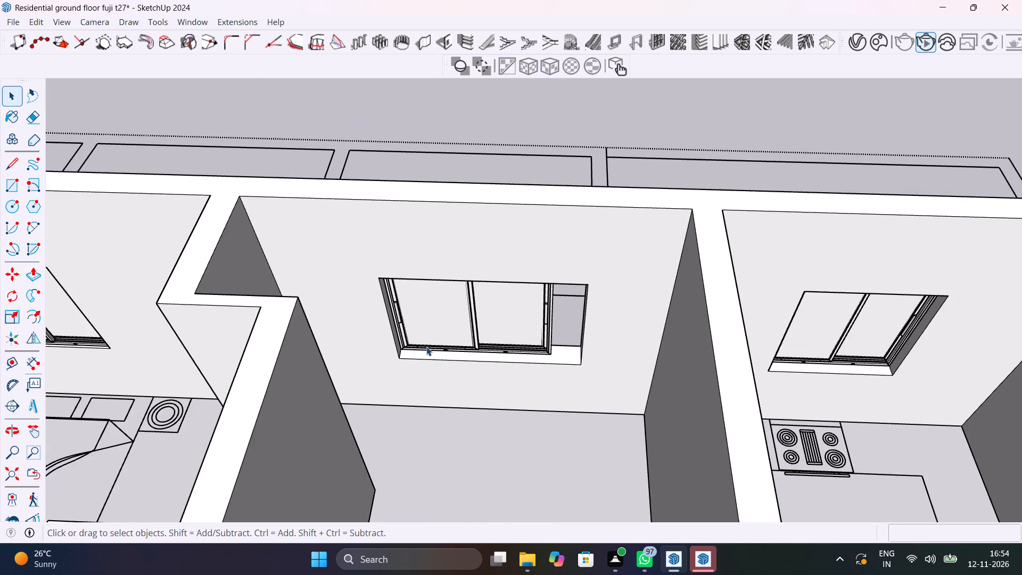
{"action": "middle_click_drag", "start_coordinate": [510, 347], "coordinate": [48, 338]}
{"action": "middle_click_drag", "start_coordinate": [441, 224], "coordinate": [531, 413], "text": "shift"}
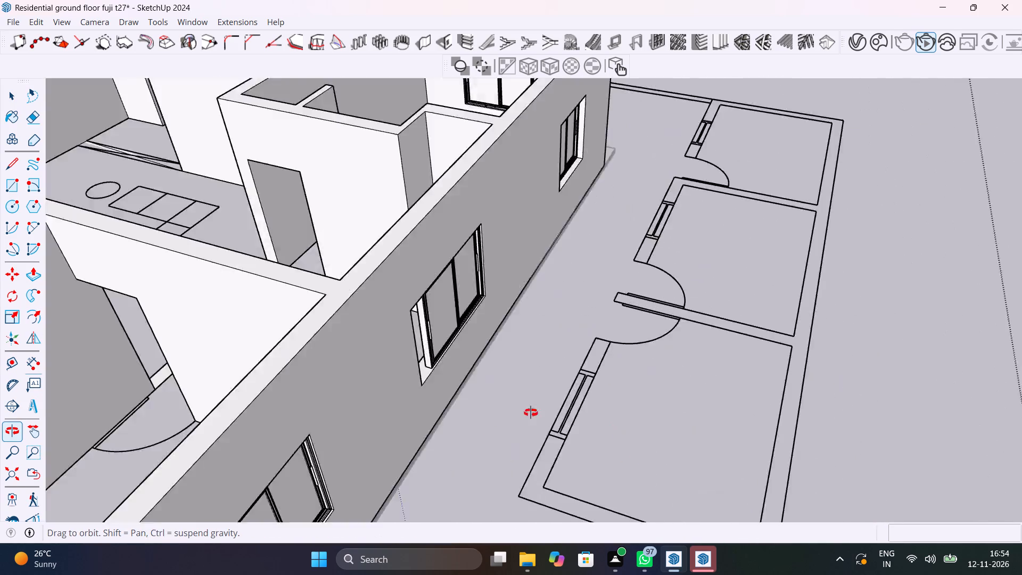
{"action": "middle_click_drag", "start_coordinate": [531, 413], "coordinate": [322, 366], "text": "shift"}
{"action": "scroll", "coordinate": [261, 161], "scroll_direction": "up", "scroll_amount": 1}
{"action": "middle_click_drag", "start_coordinate": [271, 174], "coordinate": [355, 314], "text": "shift"}
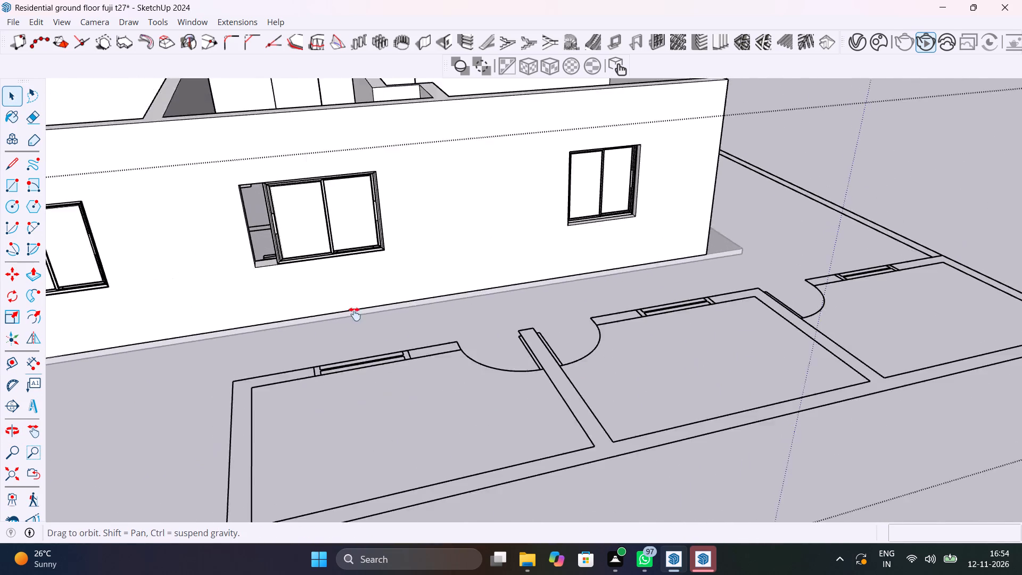
{"action": "middle_click_drag", "start_coordinate": [355, 314], "coordinate": [367, 385], "text": "shift"}
{"action": "scroll", "coordinate": [351, 367], "scroll_direction": "up", "scroll_amount": 5}
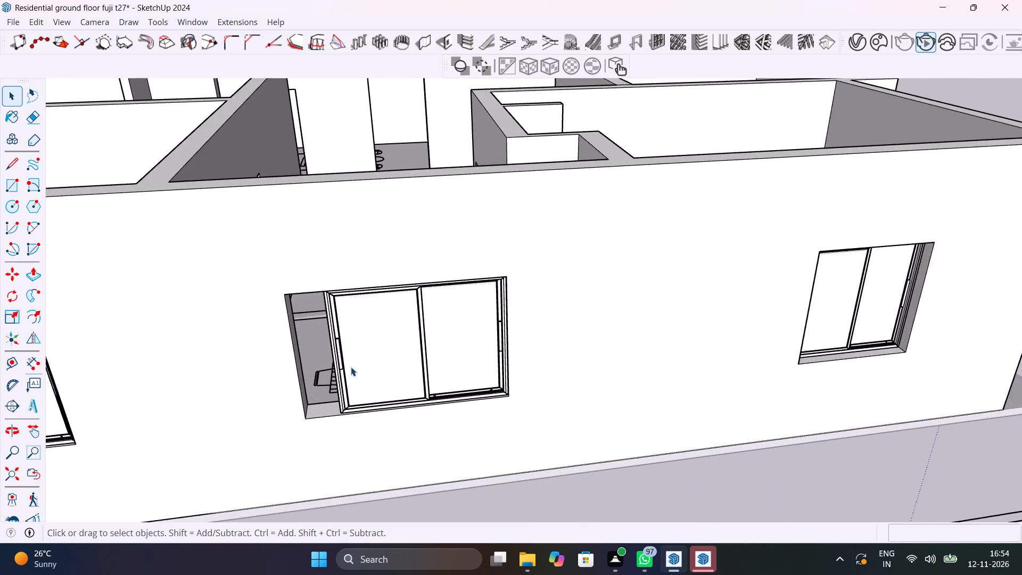
{"action": "scroll", "coordinate": [351, 367], "scroll_direction": "up", "scroll_amount": 5}
{"action": "left_click", "coordinate": [343, 352]}
{"action": "scroll", "coordinate": [343, 353], "scroll_direction": "up", "scroll_amount": 5}
{"action": "key", "text": "s"}
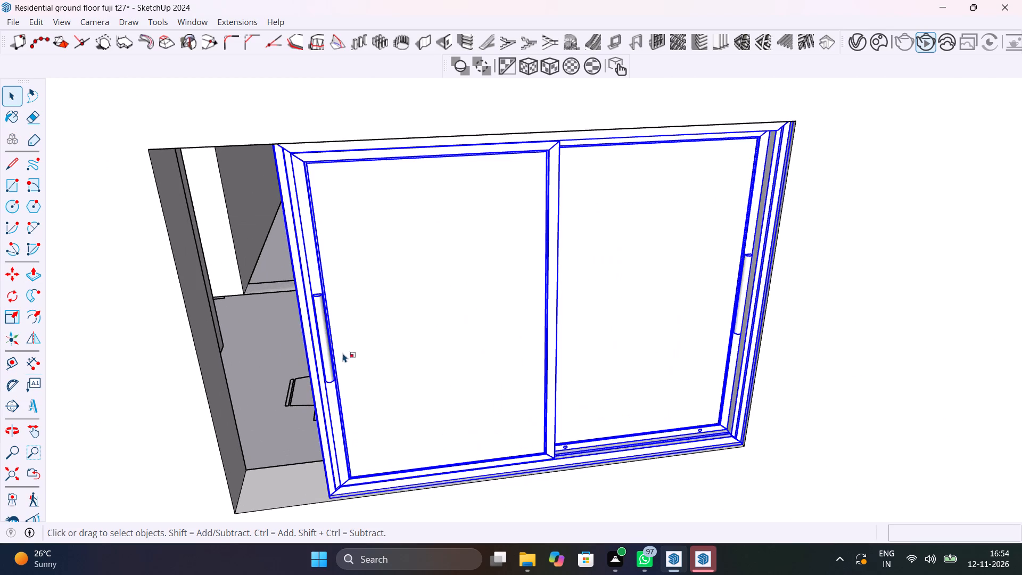
{"action": "middle_click_drag", "start_coordinate": [309, 341], "coordinate": [423, 294]}
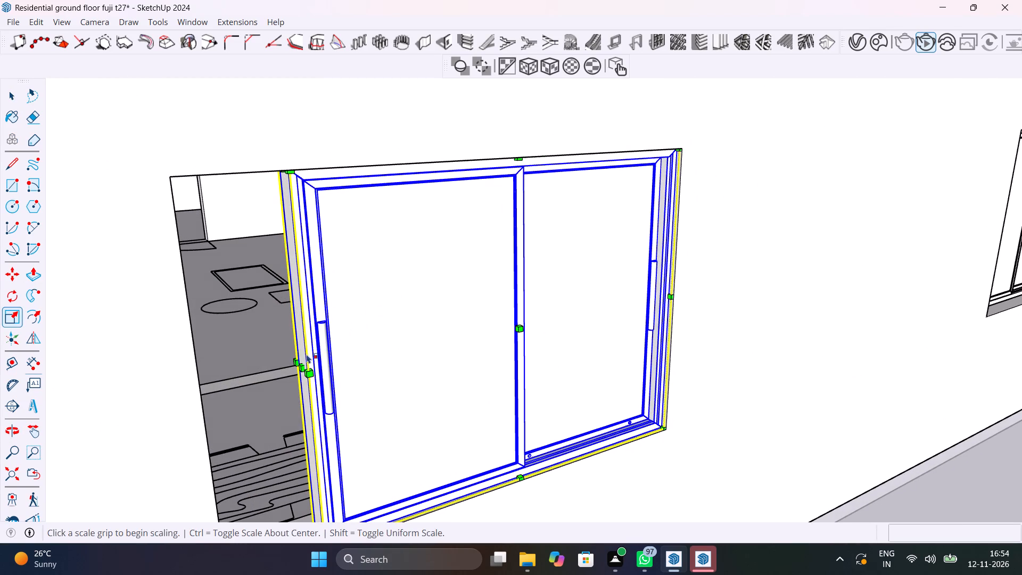
{"action": "left_click", "coordinate": [299, 369]}
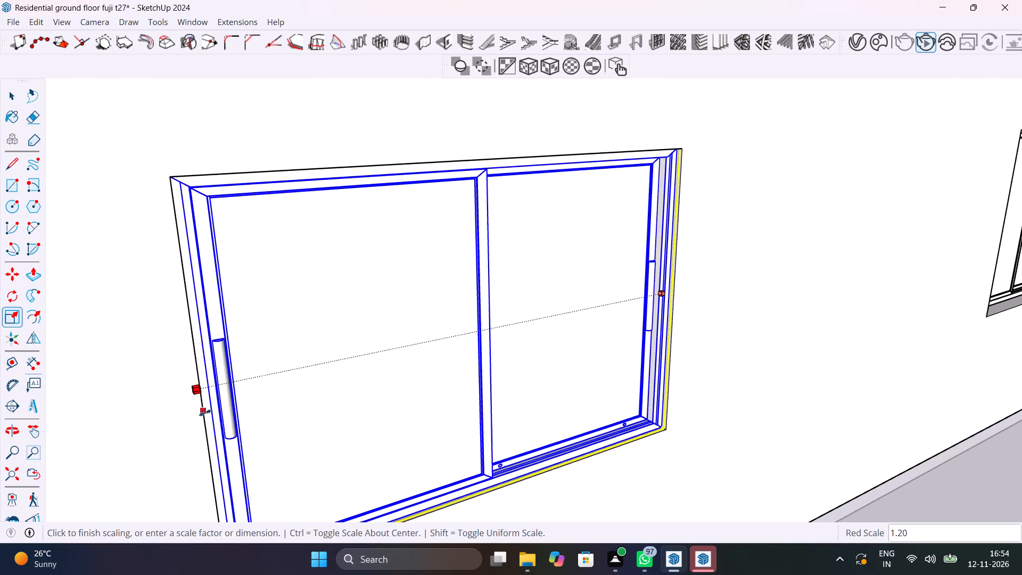
{"action": "scroll", "coordinate": [202, 415], "scroll_direction": "up", "scroll_amount": 6}
{"action": "middle_click_drag", "start_coordinate": [197, 413], "coordinate": [195, 412]}
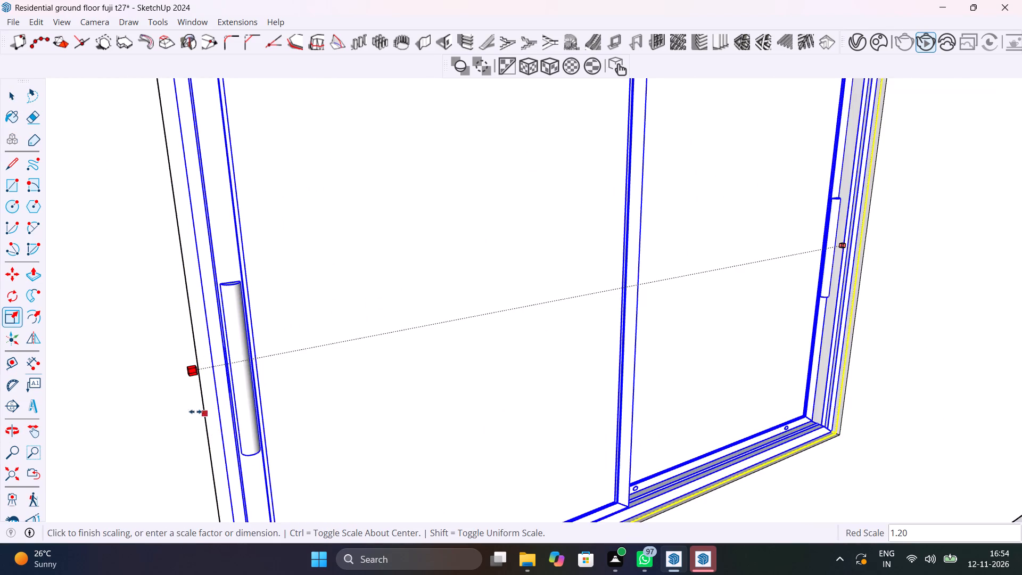
{"action": "middle_click_drag", "start_coordinate": [195, 412], "coordinate": [68, 414]}
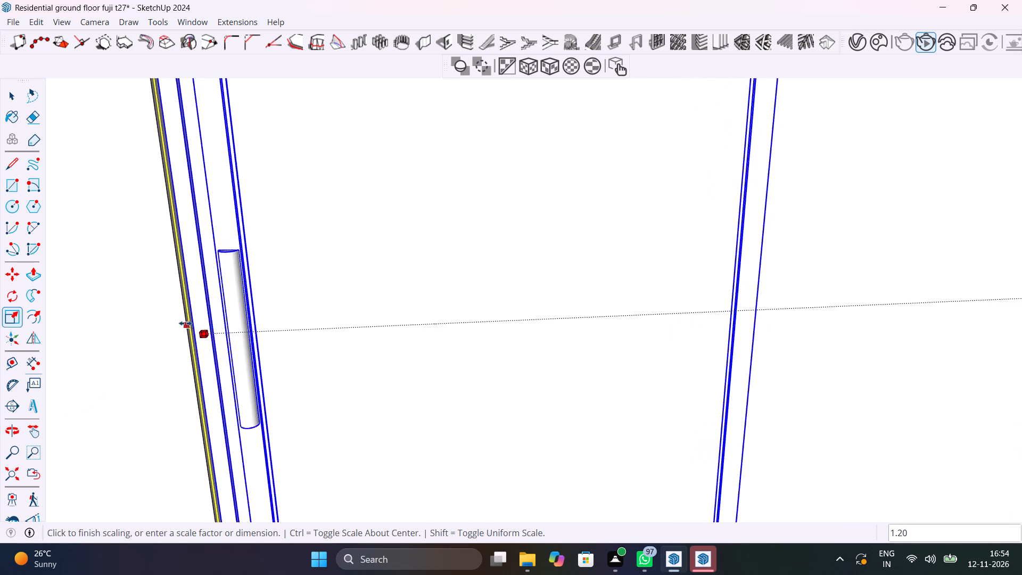
{"action": "left_click", "coordinate": [187, 341]}
{"action": "scroll", "coordinate": [274, 357], "scroll_direction": "down", "scroll_amount": 16}
{"action": "key", "text": "space"}
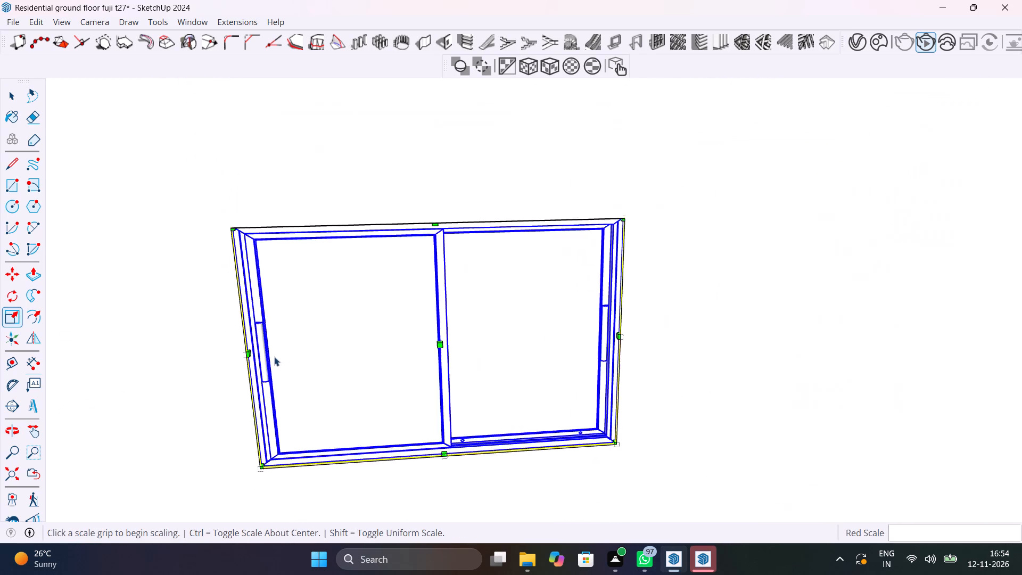
{"action": "scroll", "coordinate": [274, 357], "scroll_direction": "down", "scroll_amount": 19}
{"action": "left_click", "coordinate": [722, 266]}
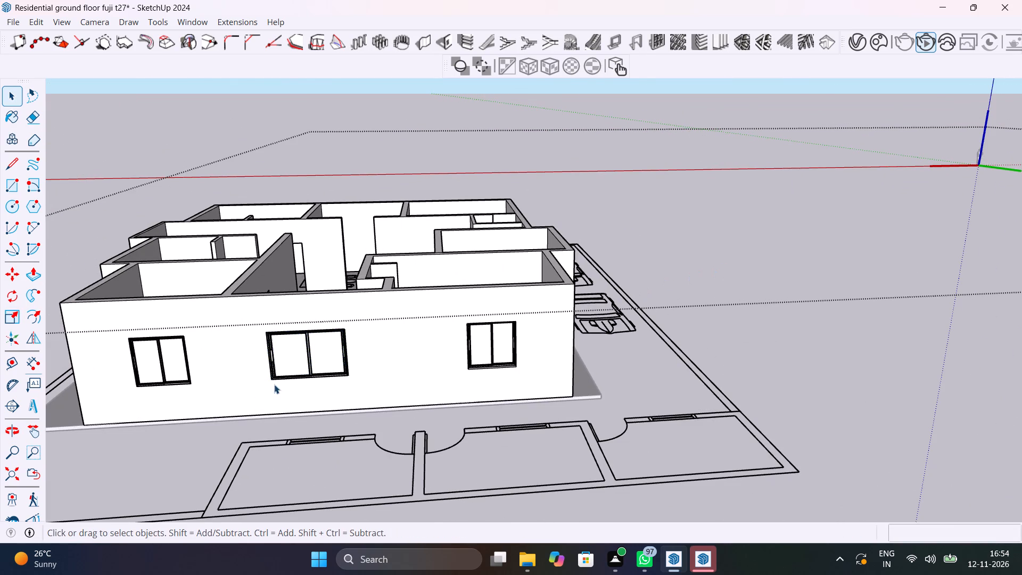
Inspect the whole ground floor from several sides, checking the fitted windows and the remaining wall openings.
{"action": "middle_click_drag", "start_coordinate": [302, 336], "coordinate": [422, 439], "text": "shift"}
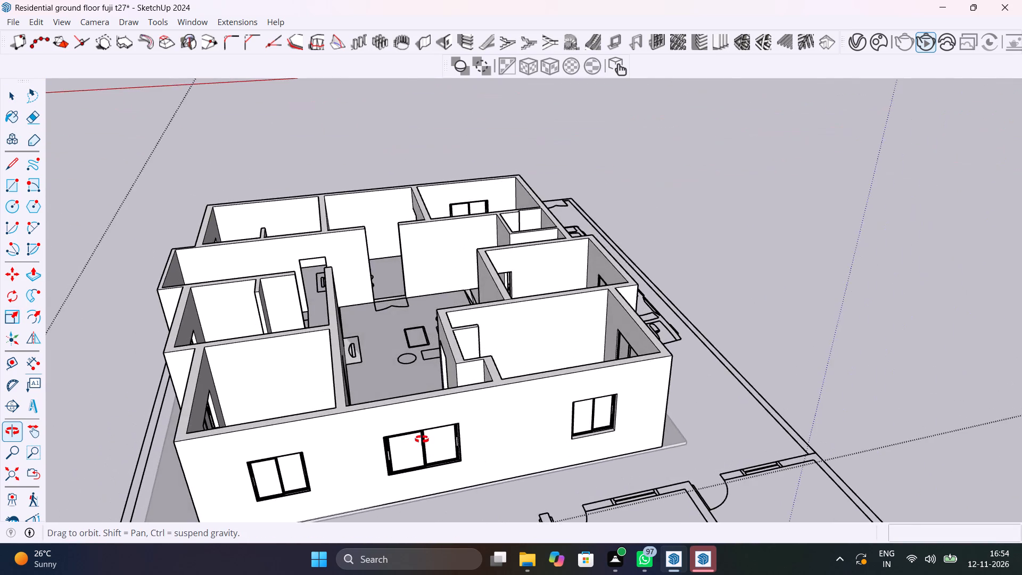
{"action": "middle_click_drag", "start_coordinate": [422, 439], "coordinate": [690, 364], "text": "shift"}
{"action": "scroll", "coordinate": [578, 355], "scroll_direction": "down", "scroll_amount": 6}
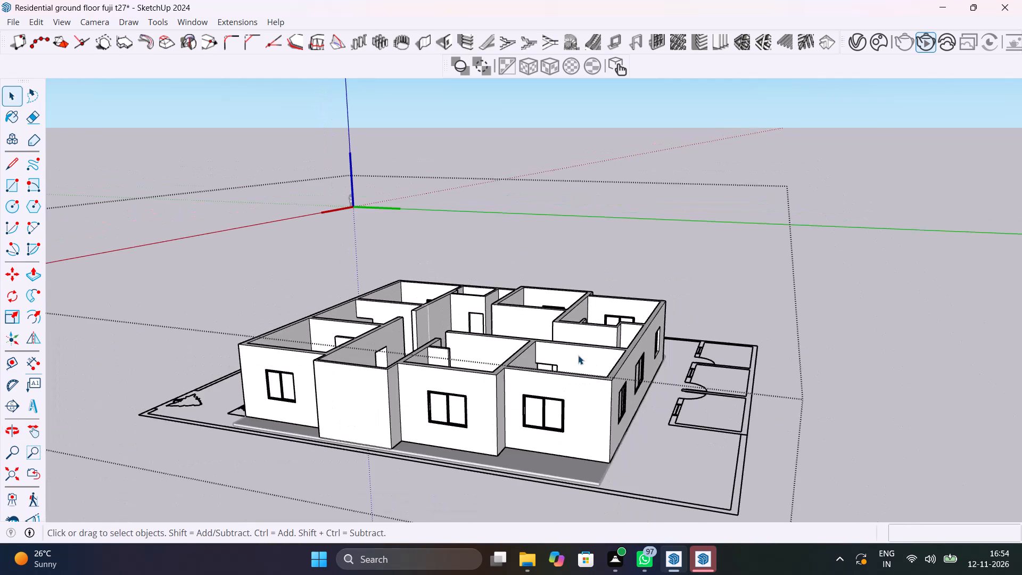
{"action": "middle_click_drag", "start_coordinate": [519, 381], "coordinate": [738, 512]}
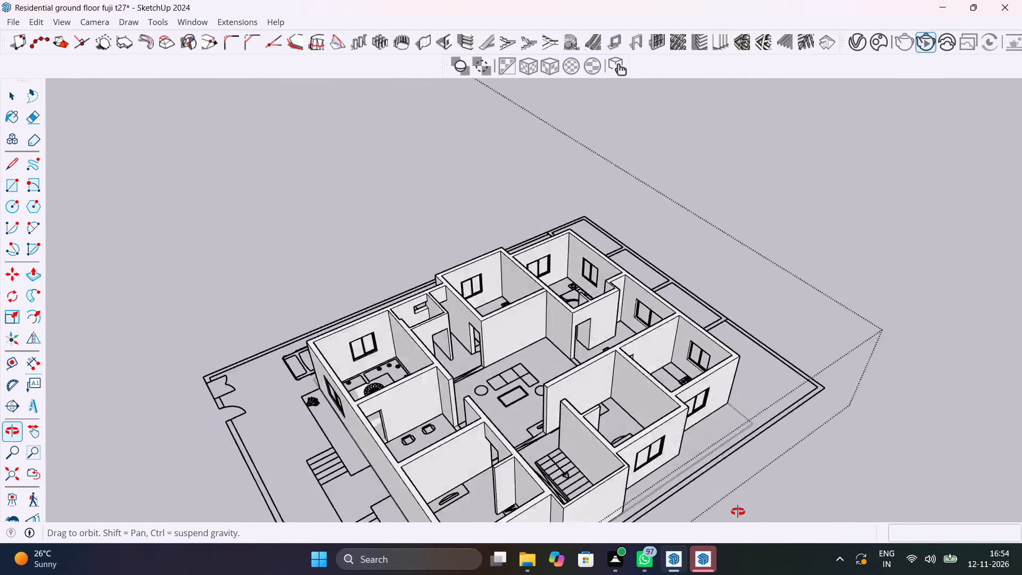
{"action": "middle_click_drag", "start_coordinate": [738, 512], "coordinate": [515, 519]}
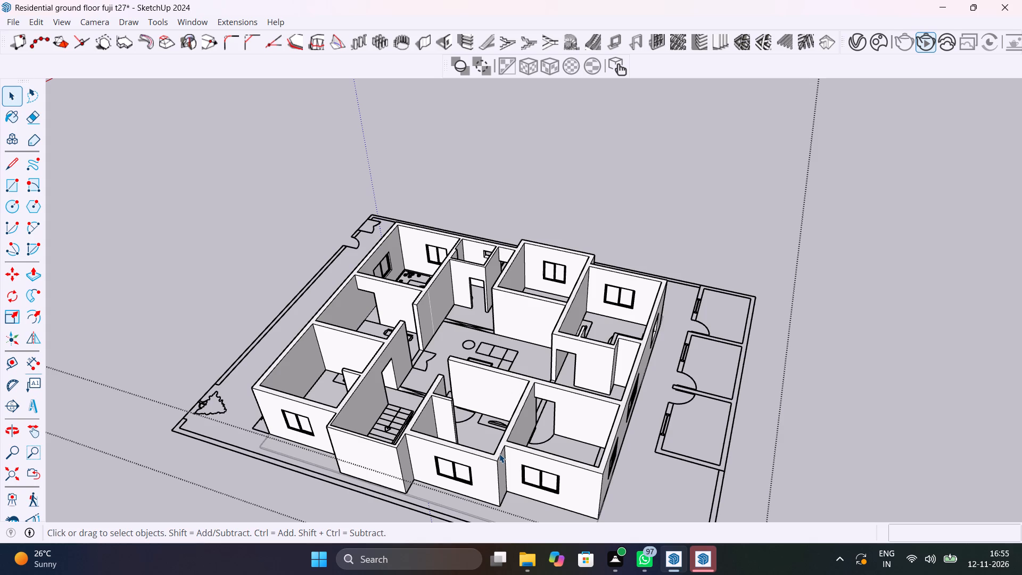
{"action": "scroll", "coordinate": [411, 348], "scroll_direction": "up", "scroll_amount": 7}
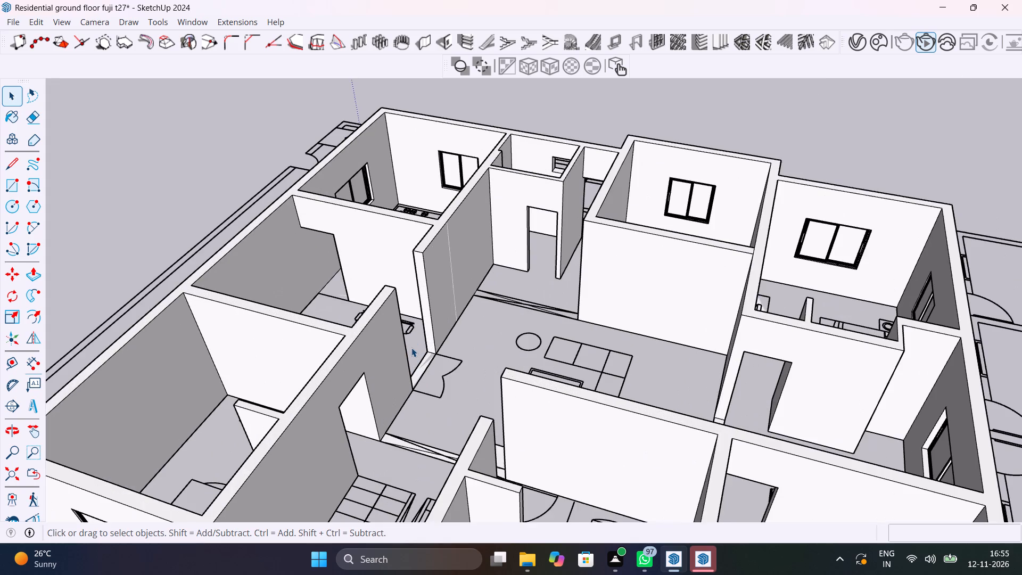
{"action": "middle_click_drag", "start_coordinate": [414, 351], "coordinate": [570, 412]}
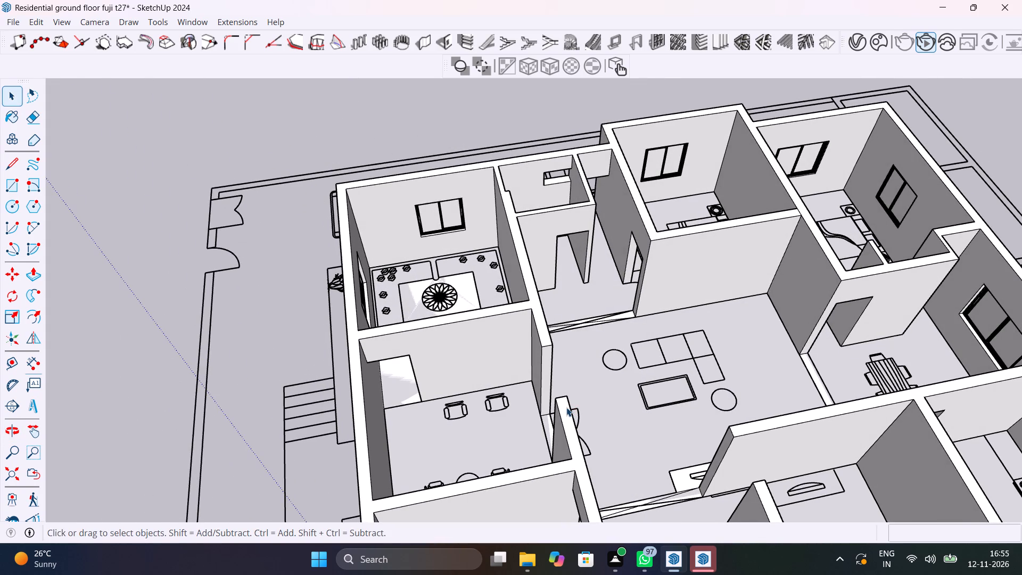
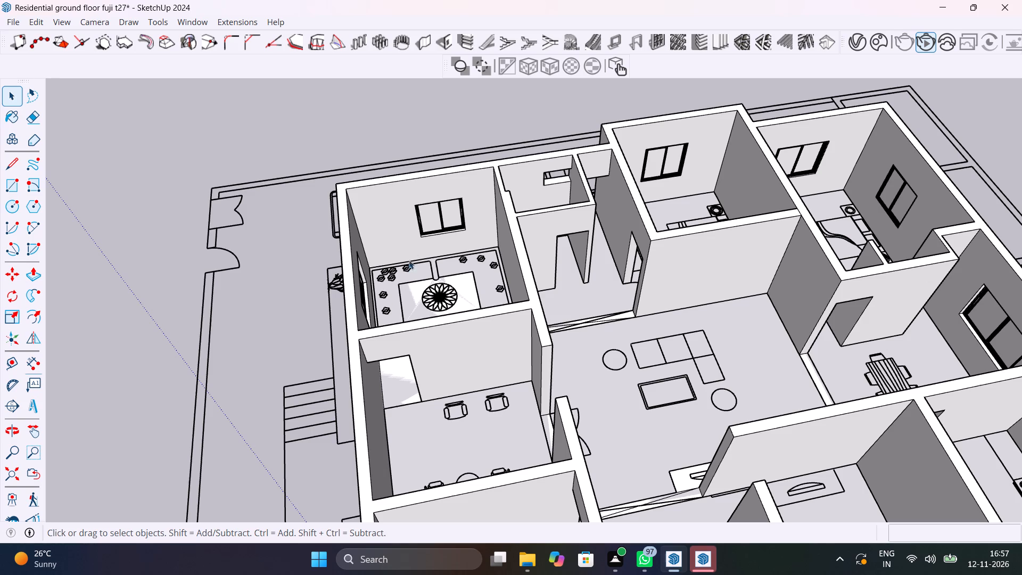
Examine the ground floor's walls, door openings and windows around the living room and adjoining rooms from several angles.
{"action": "scroll", "coordinate": [447, 169], "scroll_direction": "down", "scroll_amount": 4}
{"action": "middle_click_drag", "start_coordinate": [578, 261], "coordinate": [385, 215], "text": "shift"}
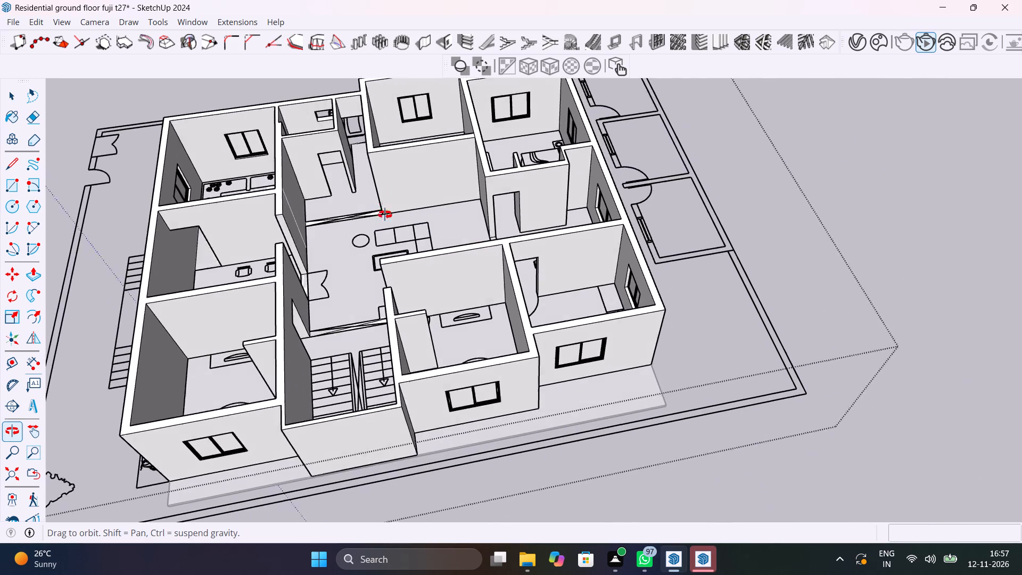
{"action": "middle_click_drag", "start_coordinate": [385, 215], "coordinate": [398, 266], "text": "shift"}
{"action": "scroll", "coordinate": [316, 218], "scroll_direction": "up", "scroll_amount": 5}
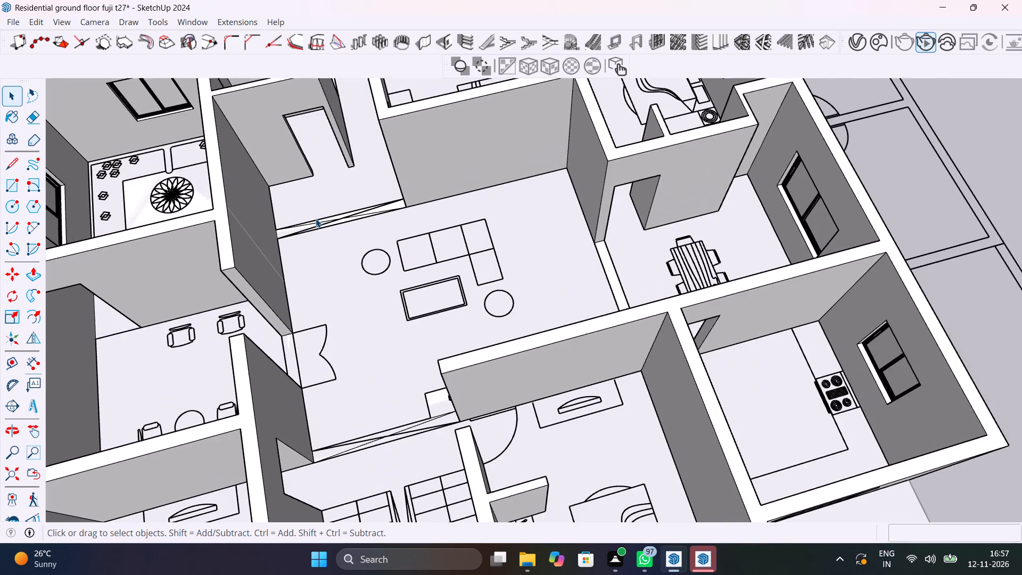
{"action": "middle_click_drag", "start_coordinate": [325, 219], "coordinate": [920, 313], "text": "shift"}
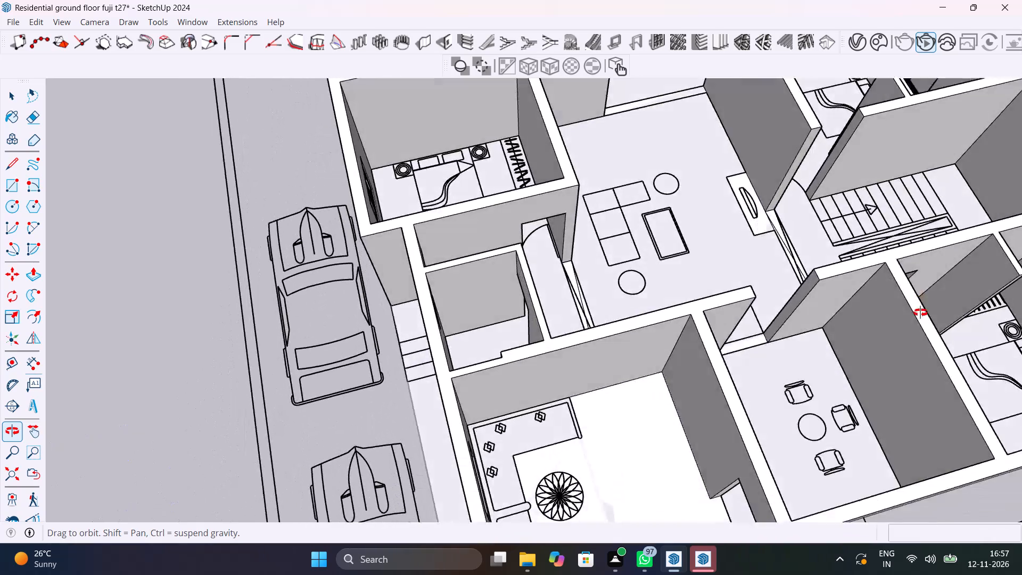
{"action": "middle_click_drag", "start_coordinate": [920, 313], "coordinate": [541, 268], "text": "shift"}
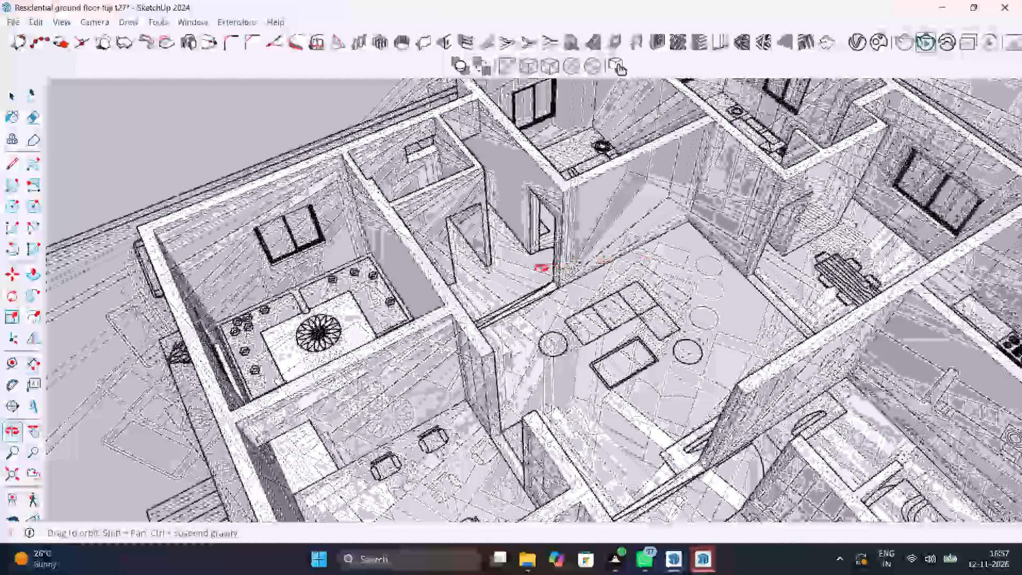
{"action": "middle_click_drag", "start_coordinate": [541, 268], "coordinate": [504, 275], "text": "shift"}
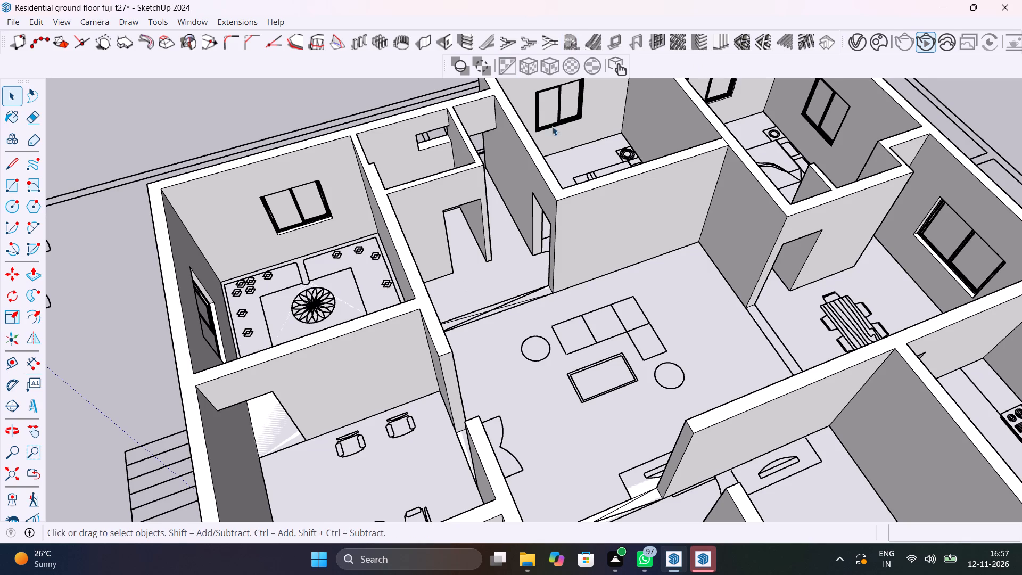
{"action": "scroll", "coordinate": [510, 271], "scroll_direction": "down", "scroll_amount": 1}
{"action": "middle_click_drag", "start_coordinate": [510, 274], "coordinate": [572, 226], "text": "shift"}
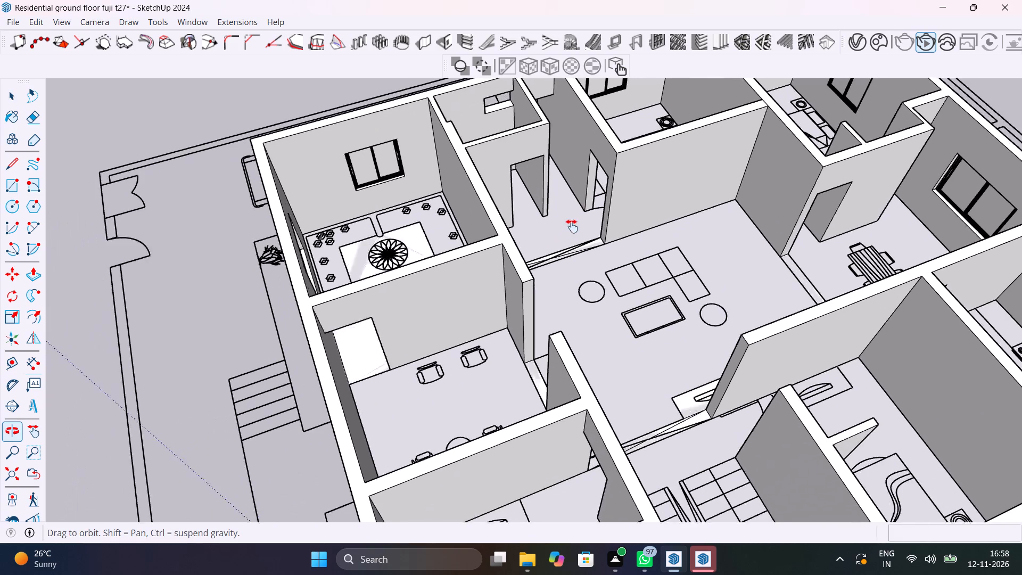
{"action": "middle_click_drag", "start_coordinate": [572, 226], "coordinate": [502, 240], "text": "shift"}
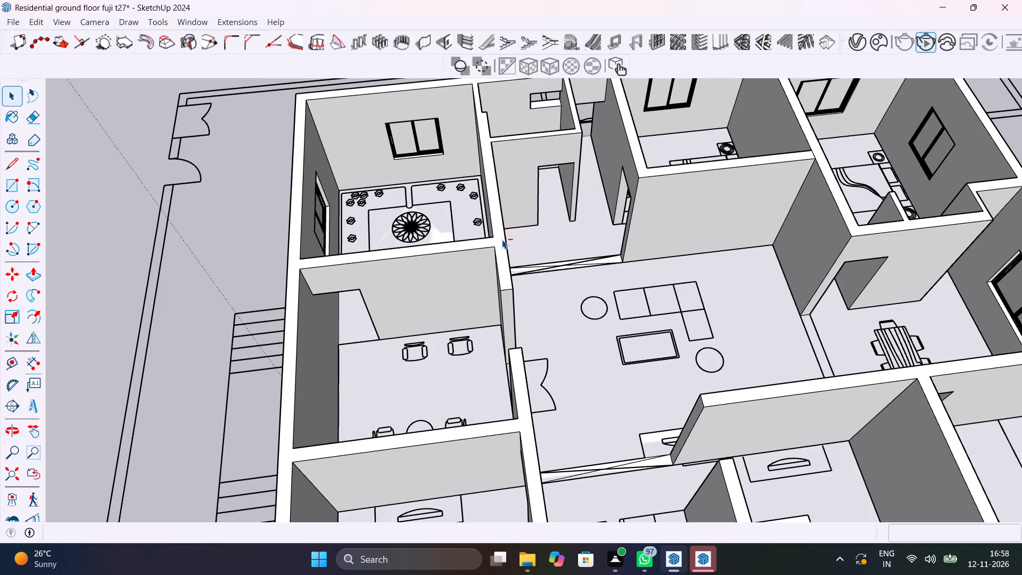
Save the residential ground floor model.
{"action": "key", "text": "ctrl+s"}
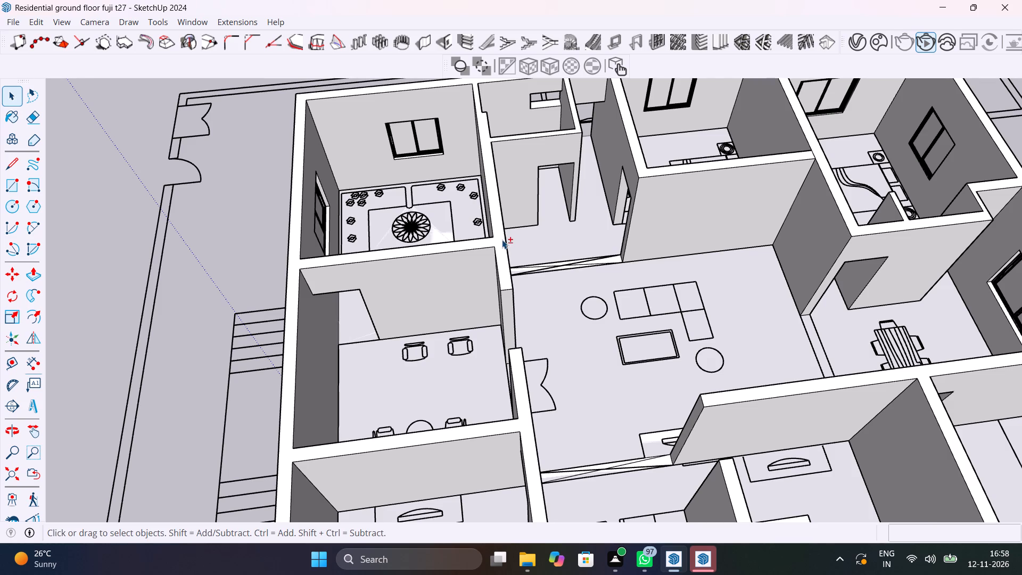
Inspect the whole house's wall and window layout from different sides, ending at the staircase and living room.
{"action": "scroll", "coordinate": [502, 240], "scroll_direction": "down", "scroll_amount": 6}
{"action": "middle_click_drag", "start_coordinate": [499, 233], "coordinate": [409, 173], "text": "shift"}
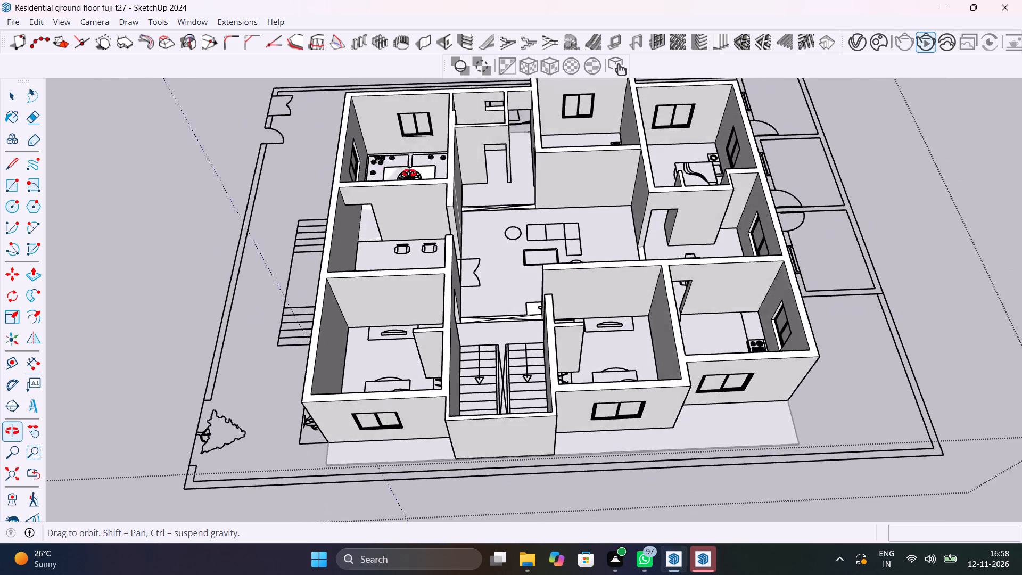
{"action": "middle_click_drag", "start_coordinate": [409, 173], "coordinate": [581, 176], "text": "shift"}
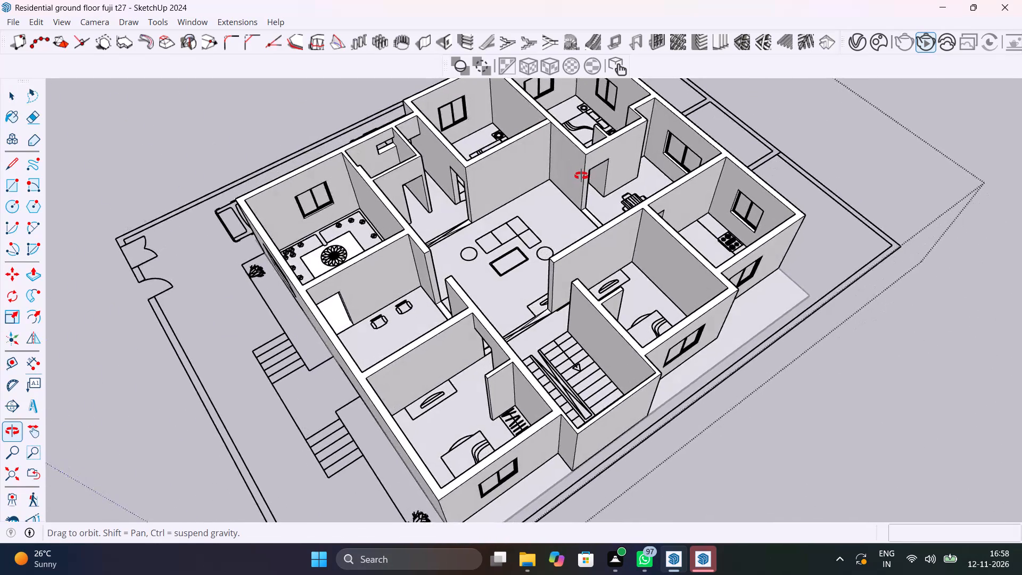
{"action": "middle_click_drag", "start_coordinate": [581, 176], "coordinate": [589, 182], "text": "shift"}
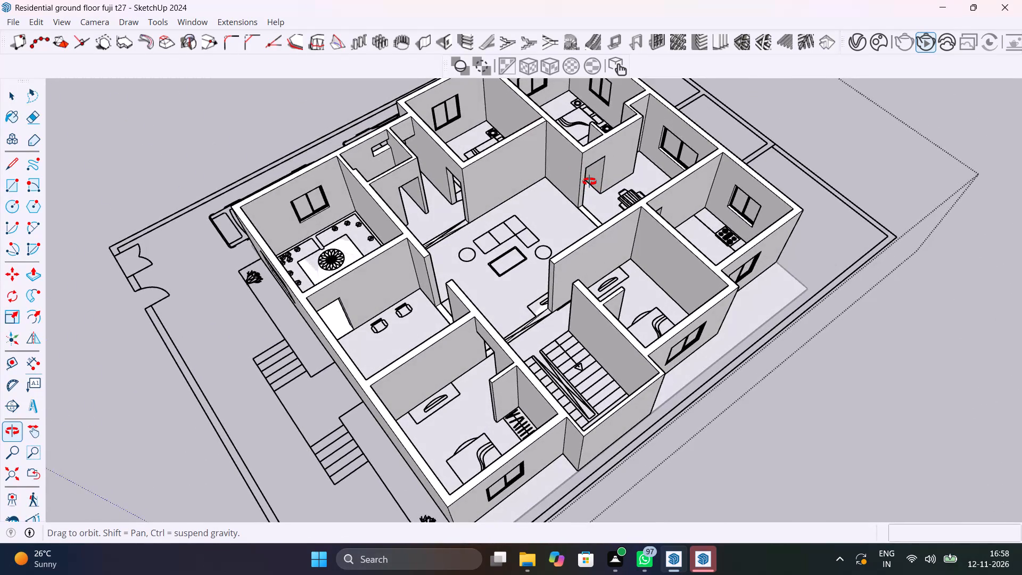
{"action": "middle_click_drag", "start_coordinate": [589, 182], "coordinate": [489, 178], "text": "shift"}
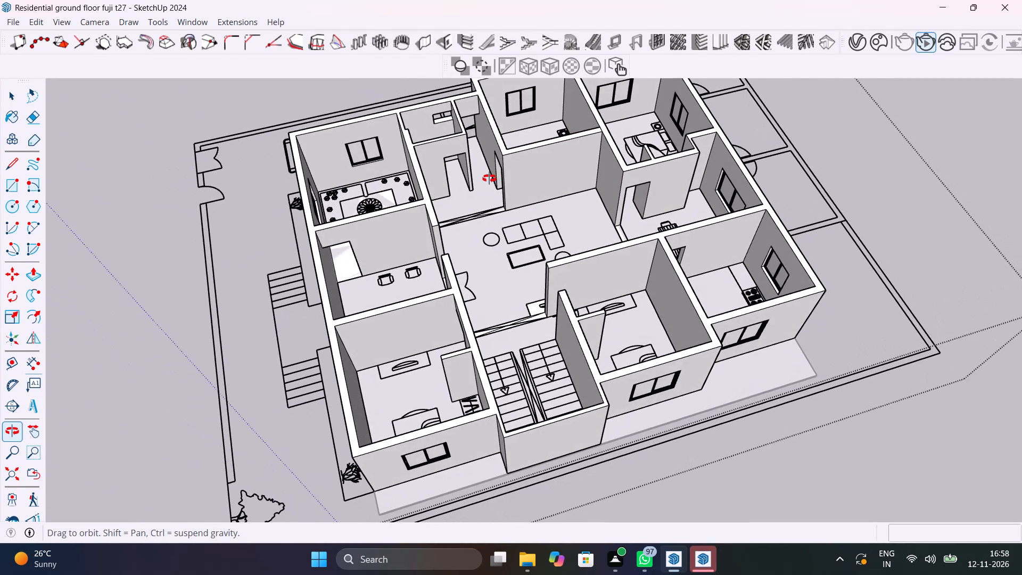
{"action": "middle_click_drag", "start_coordinate": [489, 178], "coordinate": [373, 188], "text": "shift"}
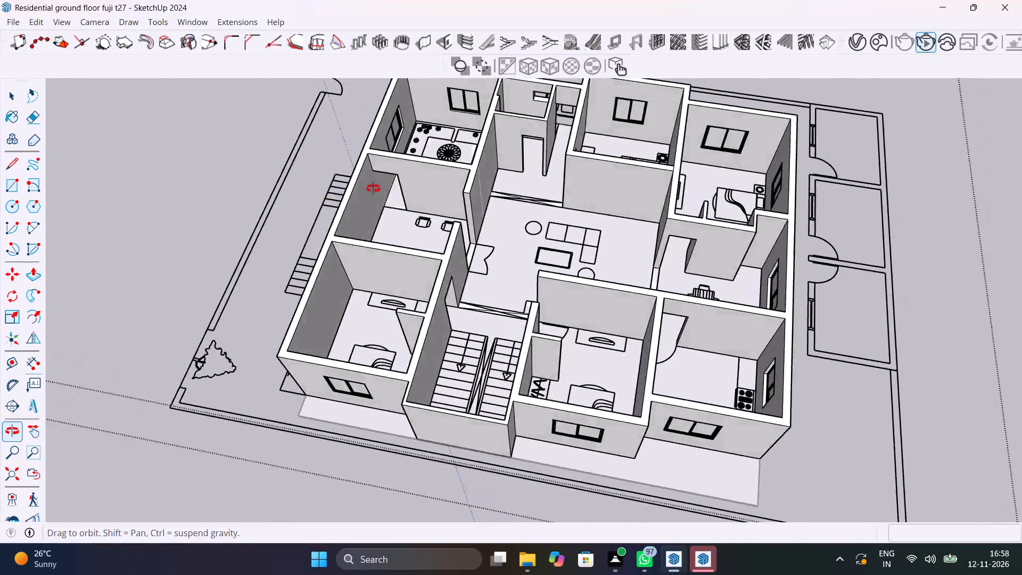
{"action": "middle_click_drag", "start_coordinate": [373, 188], "coordinate": [683, 181], "text": "shift"}
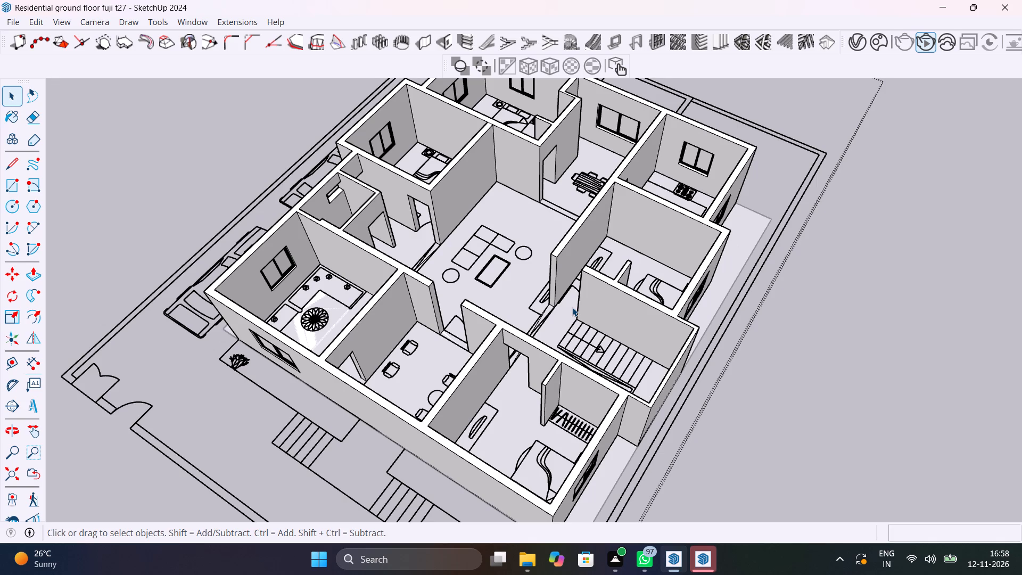
{"action": "scroll", "coordinate": [572, 307], "scroll_direction": "up", "scroll_amount": 5}
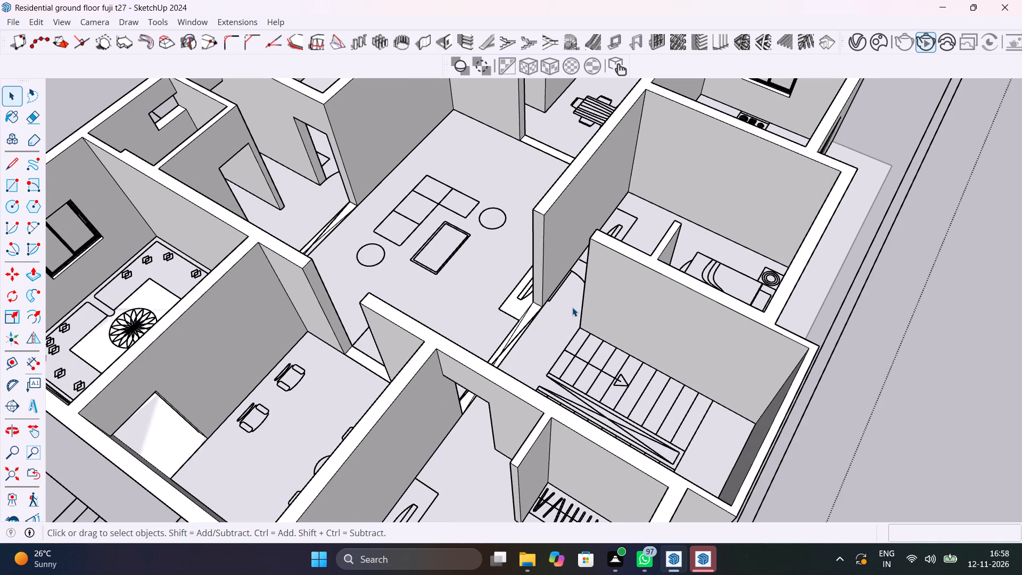
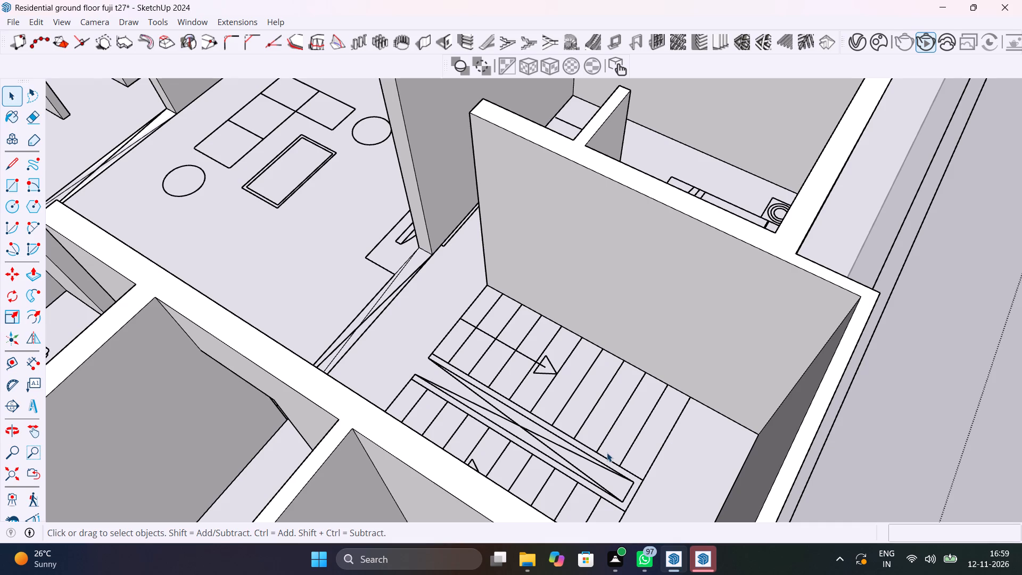
Examine the ground floor's room layout, interior walls and door openings from above and from several sides.
{"action": "scroll", "coordinate": [607, 453], "scroll_direction": "down", "scroll_amount": 10}
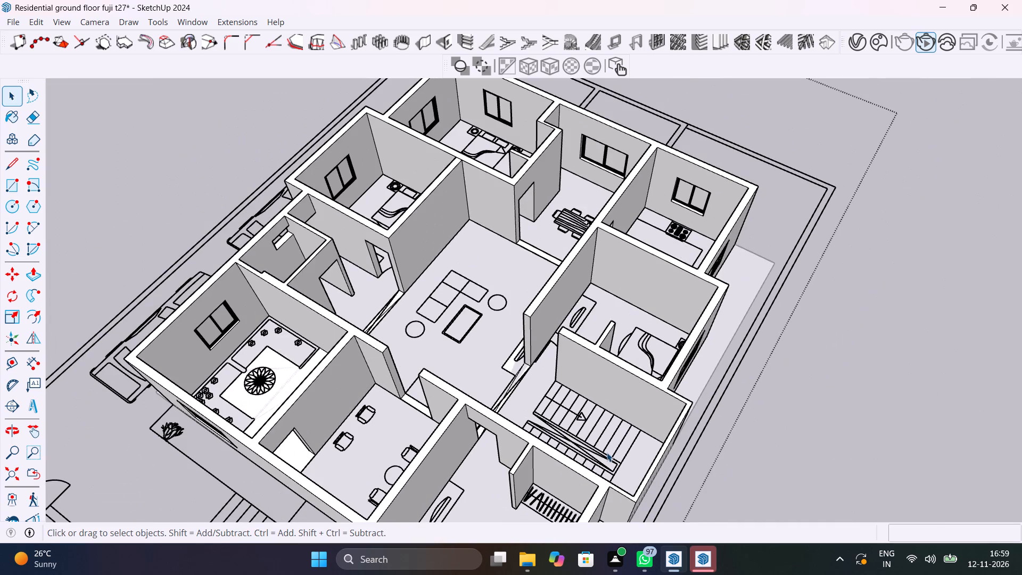
{"action": "middle_click_drag", "start_coordinate": [483, 499], "coordinate": [483, 498]}
{"action": "middle_click_drag", "start_coordinate": [483, 498], "coordinate": [827, 511]}
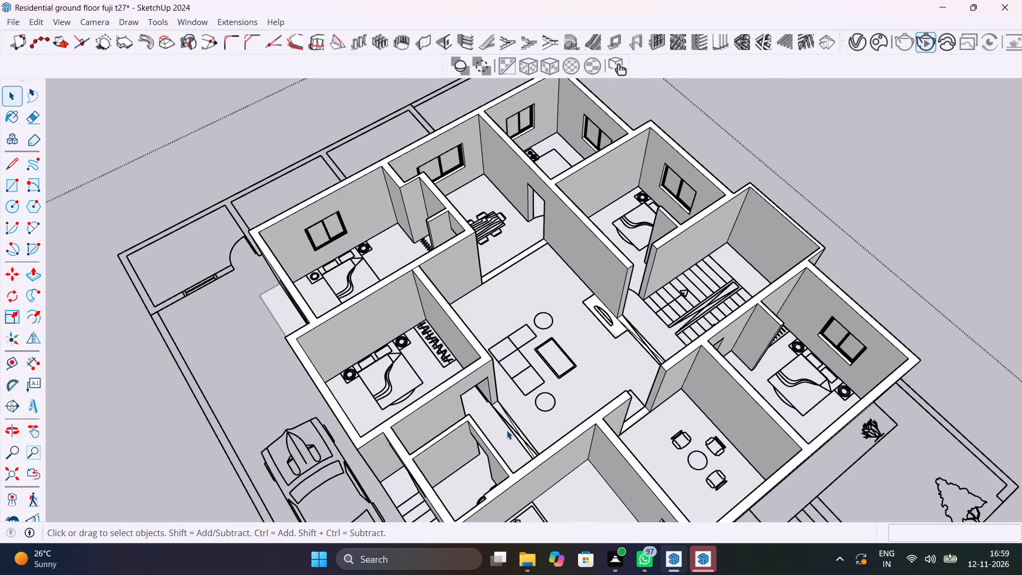
{"action": "scroll", "coordinate": [507, 431], "scroll_direction": "down", "scroll_amount": 4}
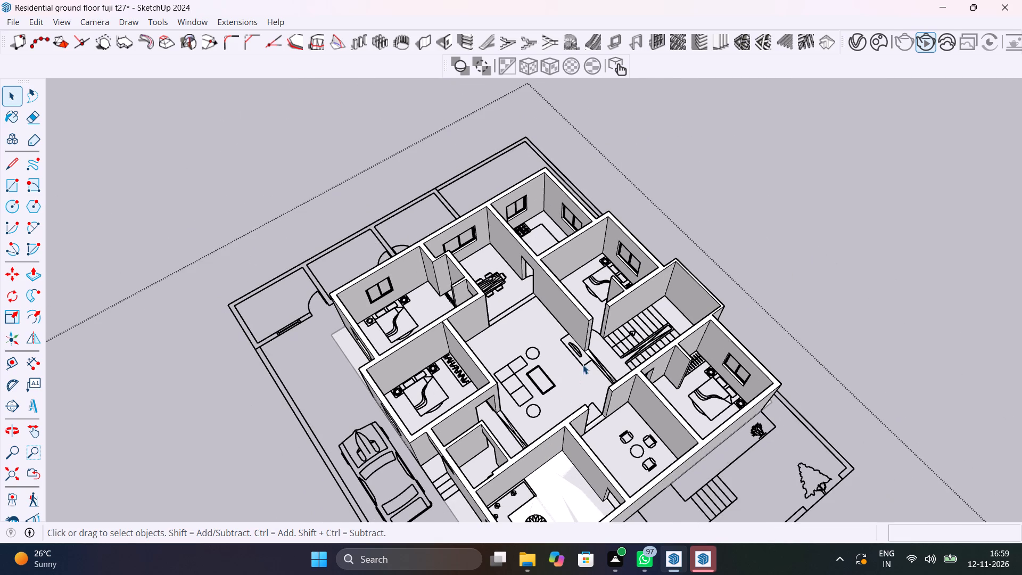
{"action": "middle_click_drag", "start_coordinate": [516, 447], "coordinate": [614, 361]}
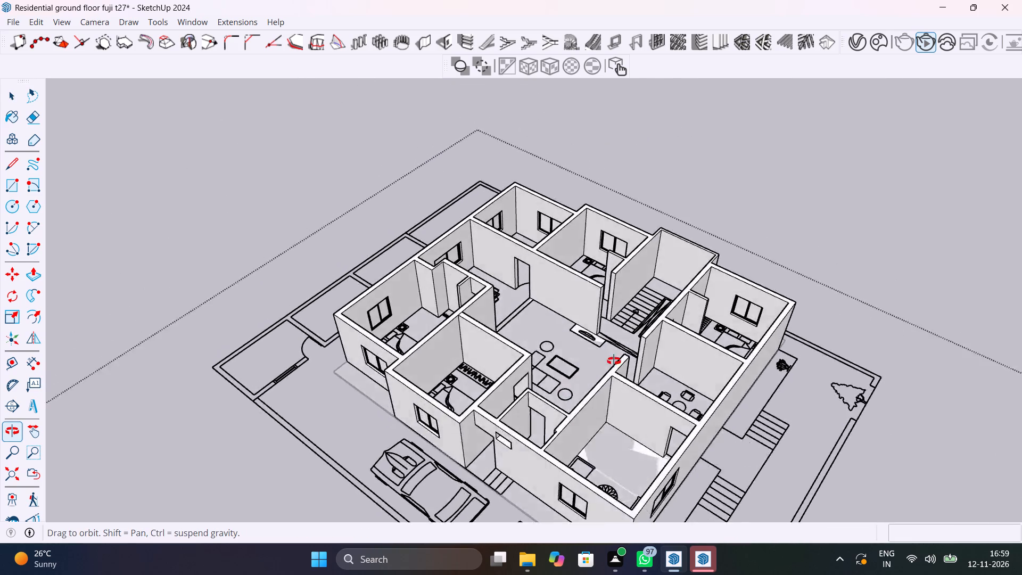
{"action": "middle_click_drag", "start_coordinate": [614, 361], "coordinate": [587, 351]}
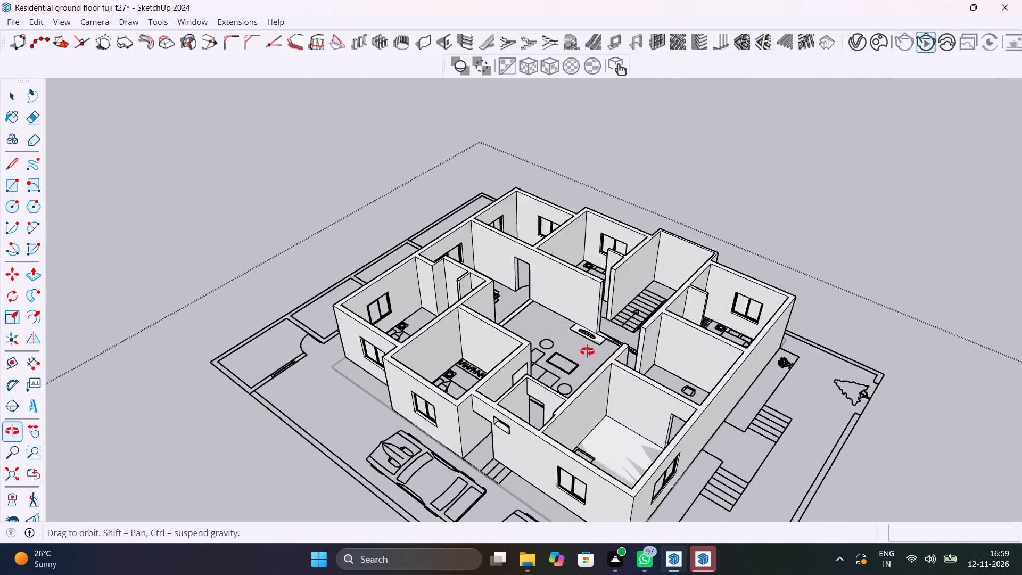
{"action": "middle_click_drag", "start_coordinate": [587, 351], "coordinate": [583, 352]}
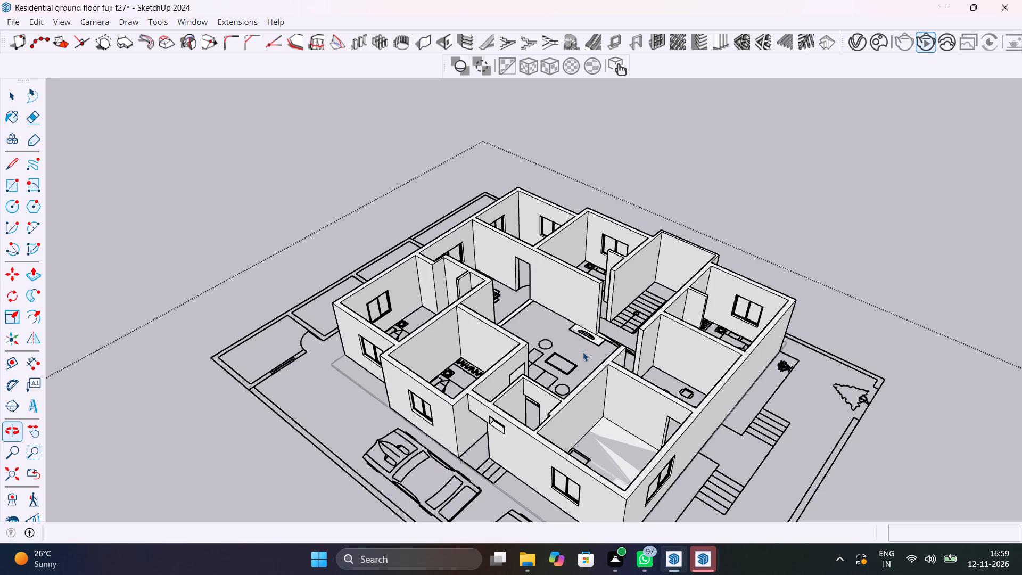
{"action": "scroll", "coordinate": [583, 352], "scroll_direction": "down", "scroll_amount": 4}
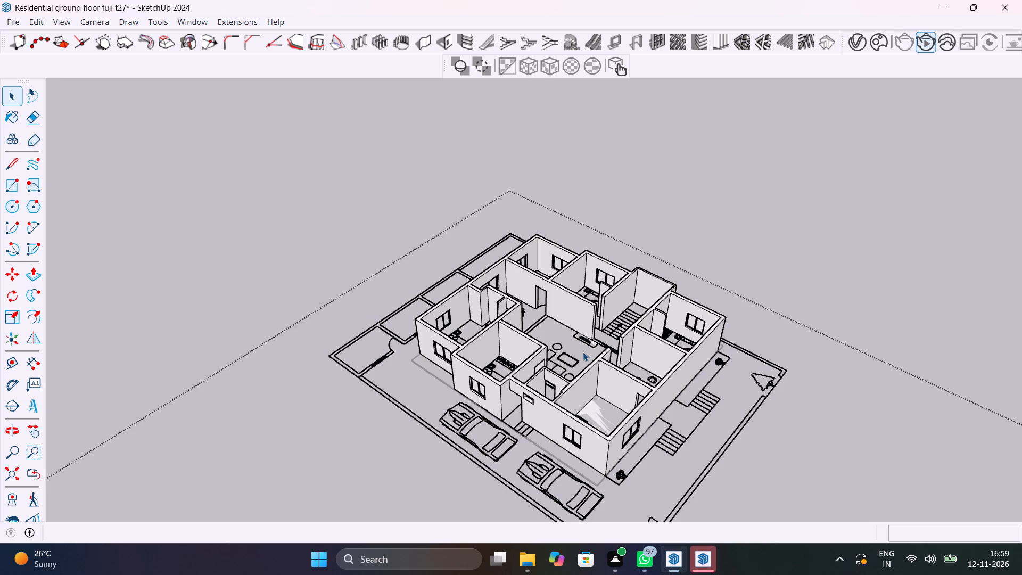
{"action": "scroll", "coordinate": [583, 352], "scroll_direction": "up", "scroll_amount": 1}
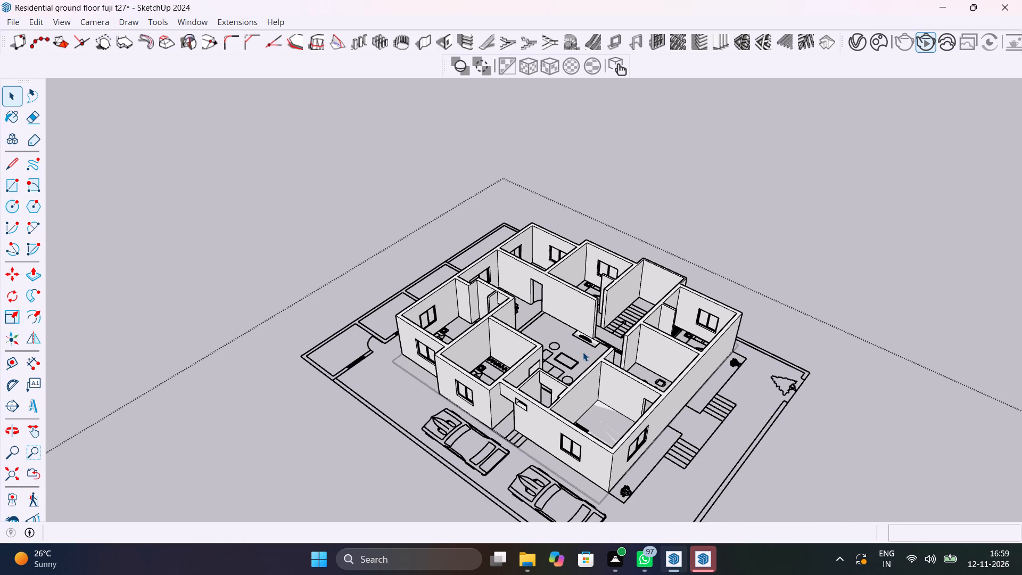
{"action": "scroll", "coordinate": [583, 352], "scroll_direction": "up", "scroll_amount": 7}
{"action": "middle_click_drag", "start_coordinate": [555, 352], "coordinate": [598, 543]}
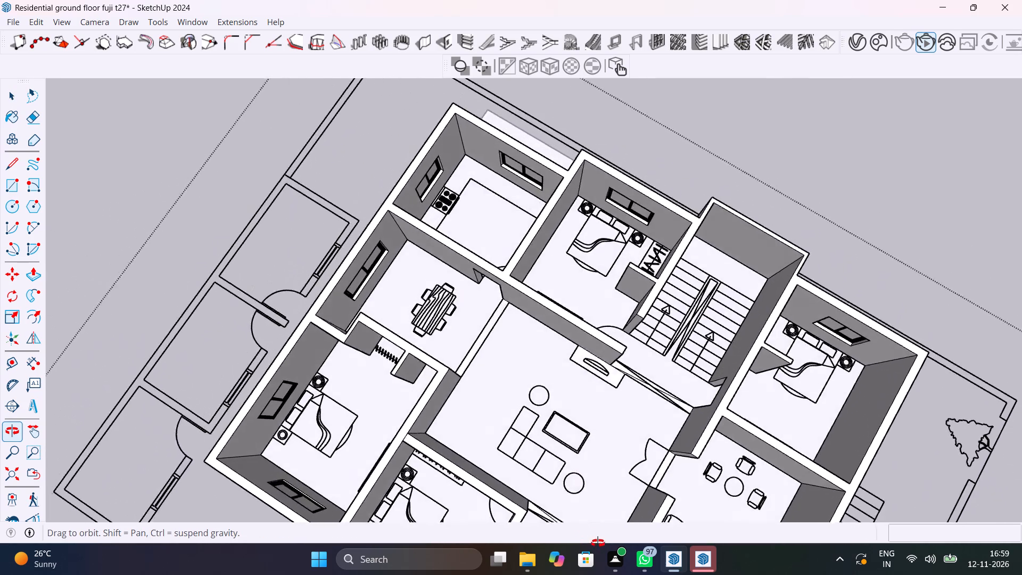
{"action": "middle_click_drag", "start_coordinate": [598, 543], "coordinate": [460, 356]}
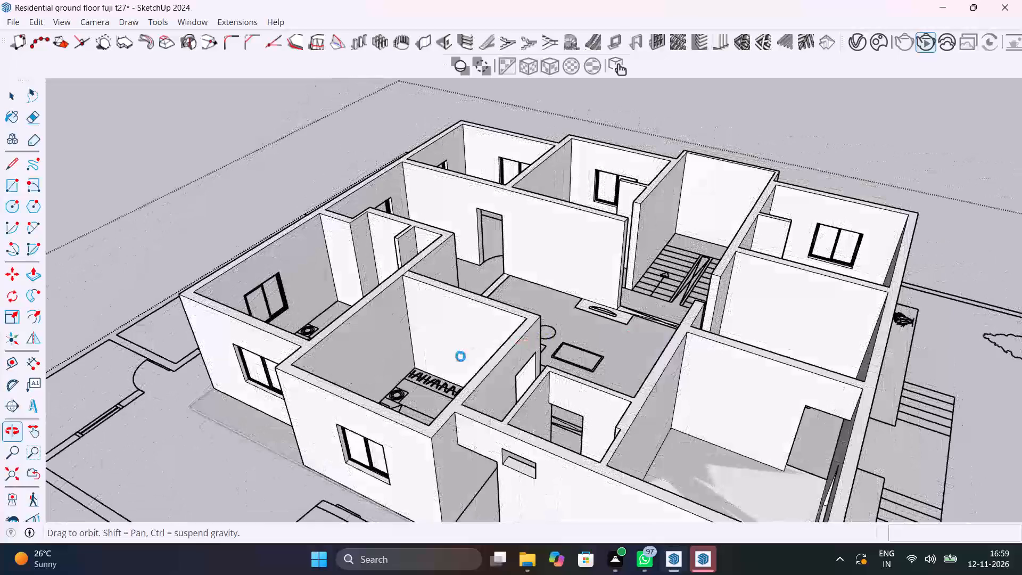
{"action": "scroll", "coordinate": [656, 324], "scroll_direction": "up", "scroll_amount": 1}
{"action": "middle_click_drag", "start_coordinate": [656, 323], "coordinate": [365, 449]}
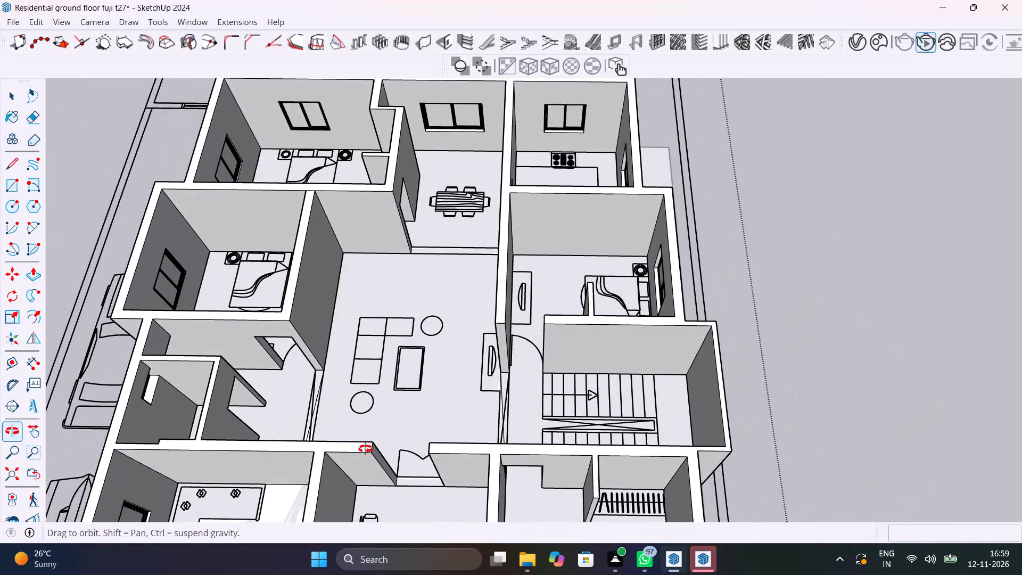
{"action": "middle_click_drag", "start_coordinate": [365, 449], "coordinate": [449, 444]}
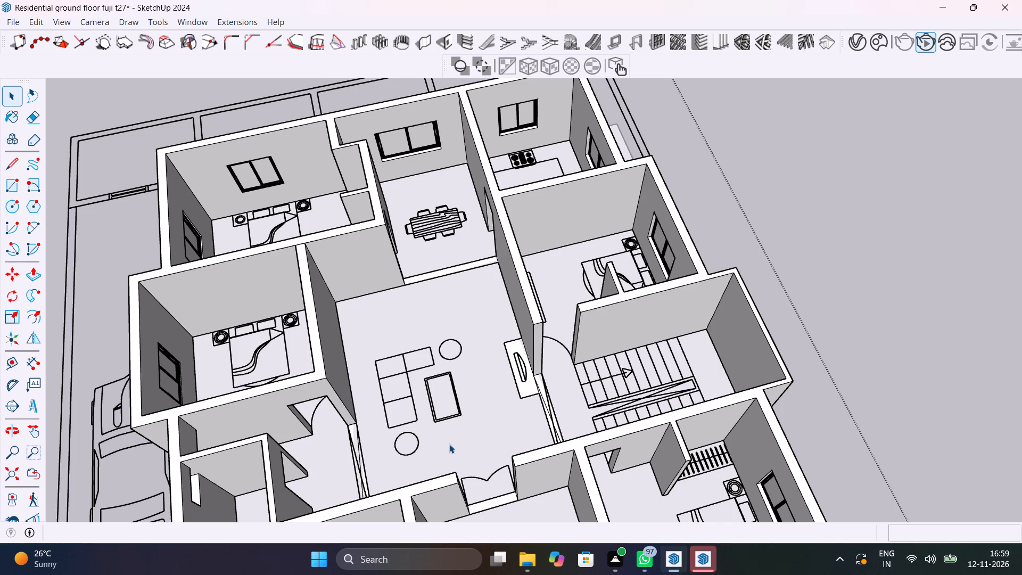
{"action": "scroll", "coordinate": [449, 444], "scroll_direction": "down", "scroll_amount": 5}
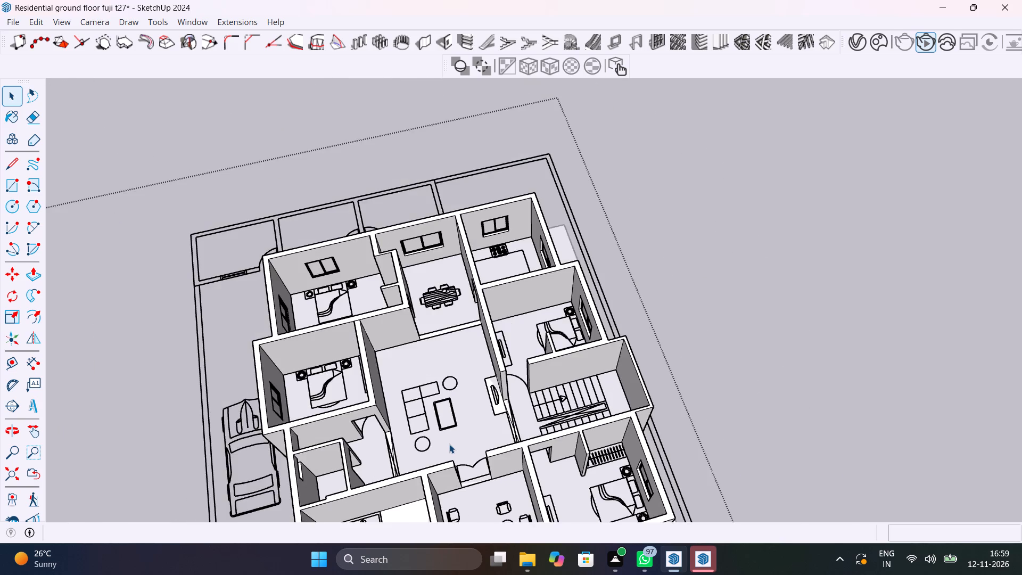
{"action": "scroll", "coordinate": [449, 444], "scroll_direction": "down", "scroll_amount": 3}
{"action": "middle_click_drag", "start_coordinate": [456, 472], "coordinate": [467, 306]}
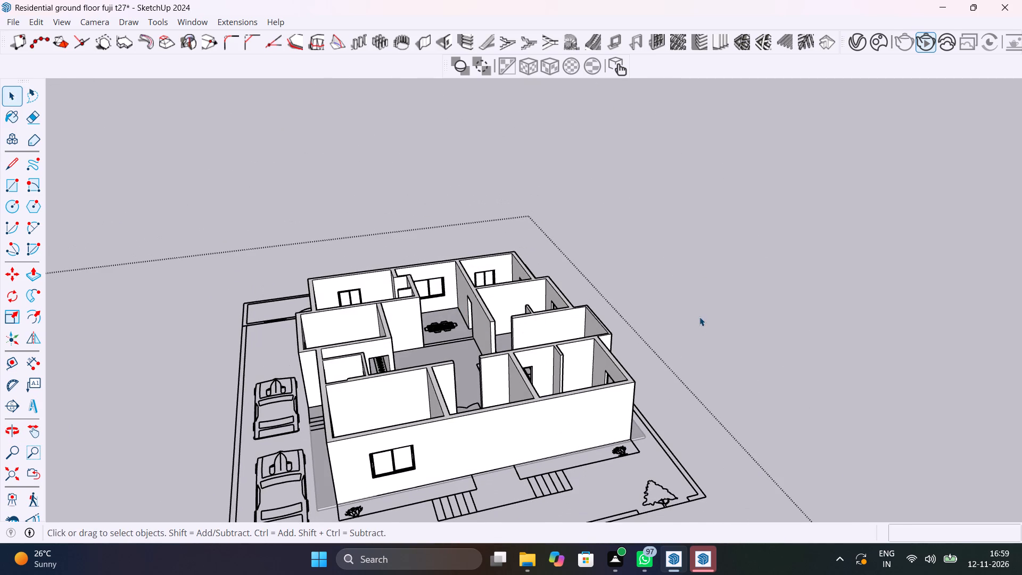
Inspect the outer walls and their window openings all around the house, from the front steps to the car parking side.
{"action": "left_click", "coordinate": [699, 315]}
{"action": "scroll", "coordinate": [494, 432], "scroll_direction": "up", "scroll_amount": 5}
{"action": "middle_click_drag", "start_coordinate": [494, 432], "coordinate": [630, 310]}
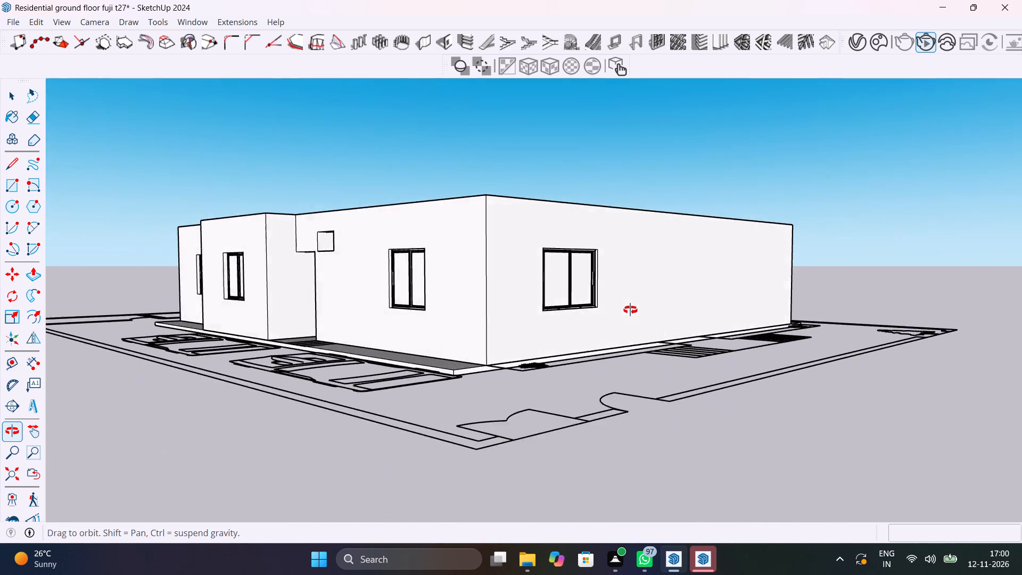
{"action": "middle_click_drag", "start_coordinate": [630, 310], "coordinate": [560, 382]}
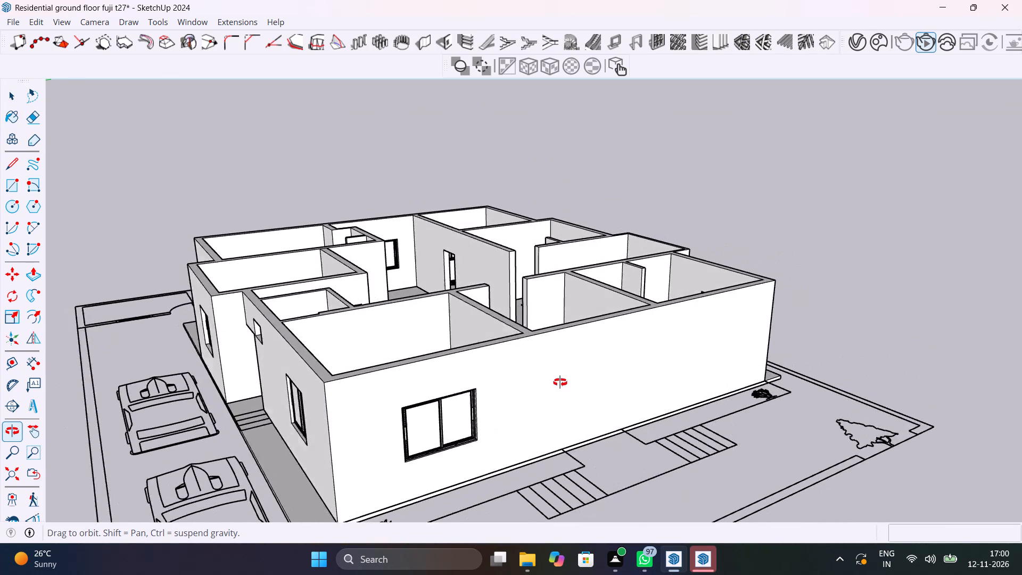
{"action": "middle_click_drag", "start_coordinate": [560, 382], "coordinate": [388, 402]}
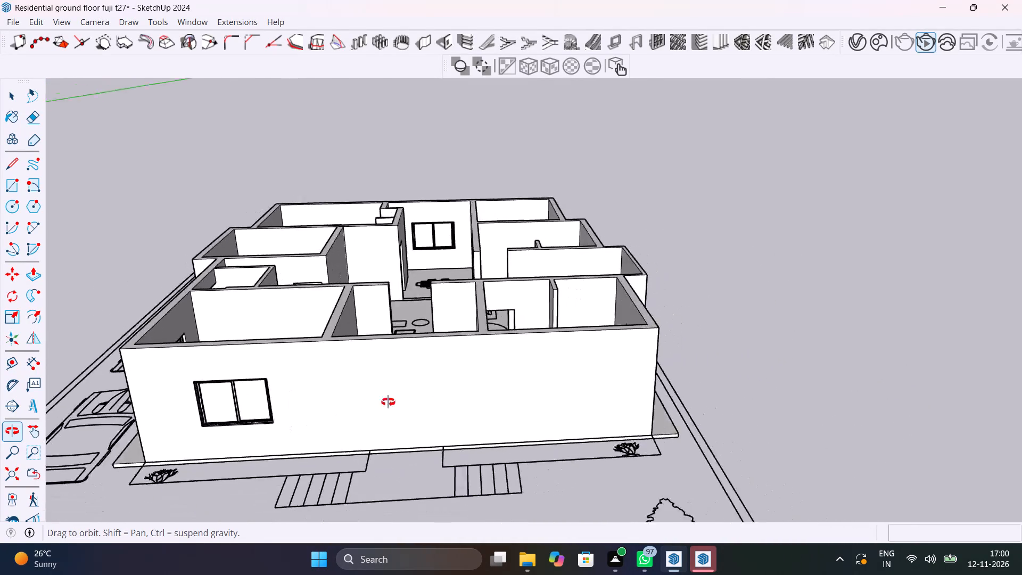
{"action": "middle_click_drag", "start_coordinate": [388, 402], "coordinate": [241, 484]}
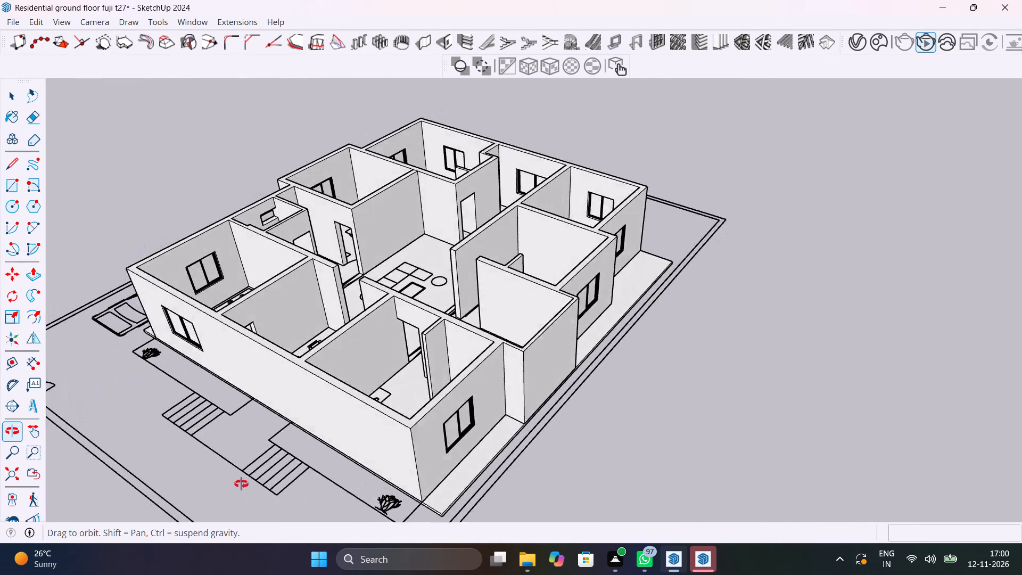
{"action": "middle_click_drag", "start_coordinate": [241, 484], "coordinate": [130, 471]}
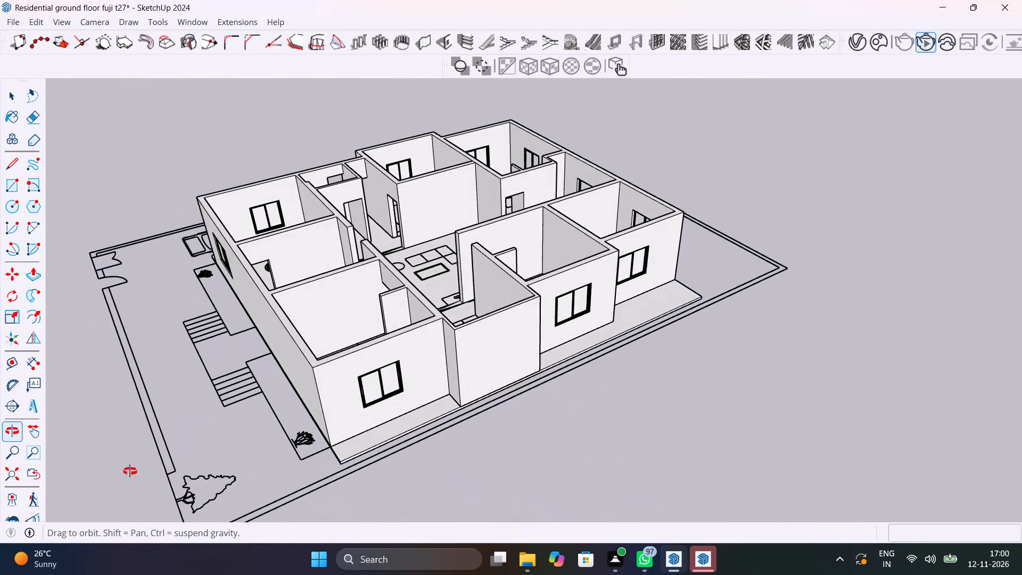
{"action": "middle_click_drag", "start_coordinate": [130, 471], "coordinate": [129, 471]}
{"action": "scroll", "coordinate": [564, 273], "scroll_direction": "up", "scroll_amount": 2}
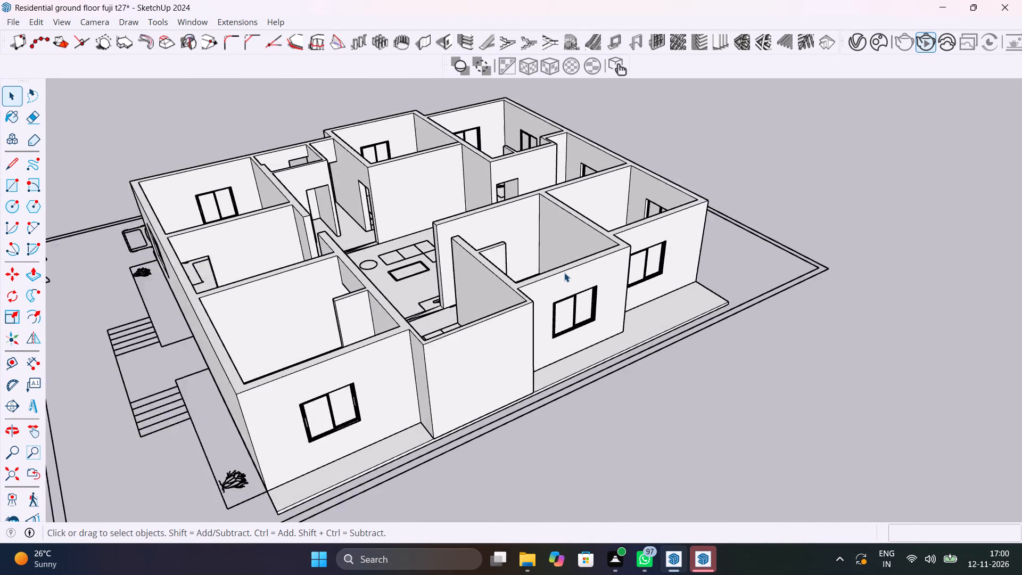
{"action": "scroll", "coordinate": [564, 273], "scroll_direction": "up", "scroll_amount": 3}
{"action": "middle_click_drag", "start_coordinate": [564, 273], "coordinate": [177, 369]}
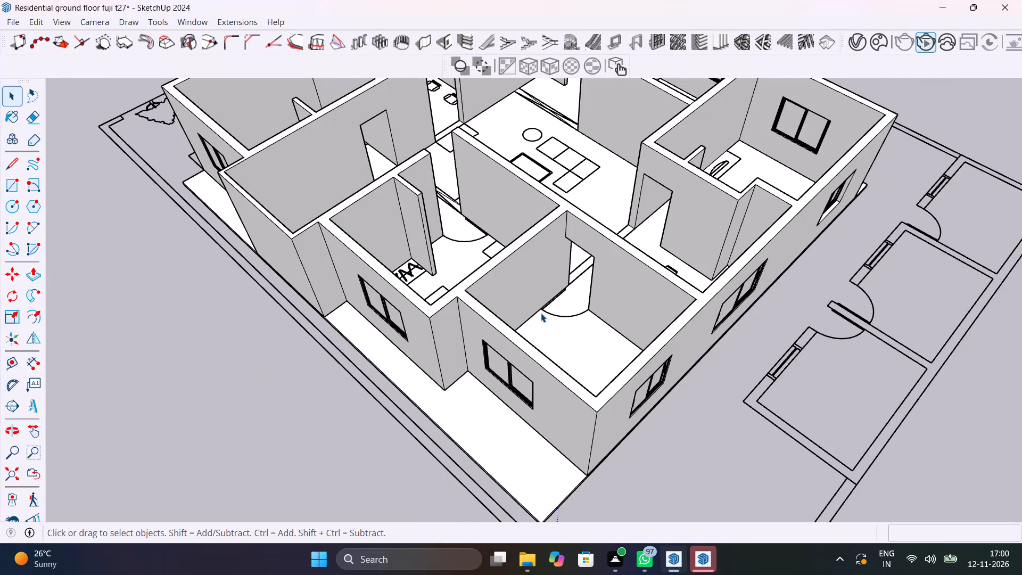
{"action": "middle_click_drag", "start_coordinate": [541, 313], "coordinate": [54, 282]}
{"action": "middle_click_drag", "start_coordinate": [463, 315], "coordinate": [438, 302]}
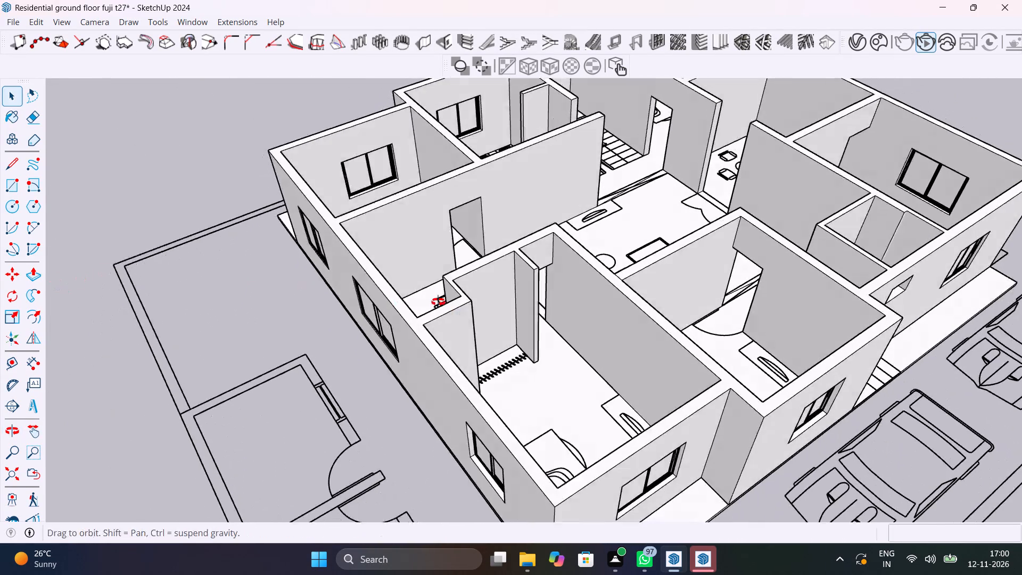
{"action": "middle_click_drag", "start_coordinate": [438, 302], "coordinate": [176, 255]}
Dimension the width and height of the small high opening beside the side doorway on the car parking side.
{"action": "middle_click_drag", "start_coordinate": [605, 397], "coordinate": [638, 334]}
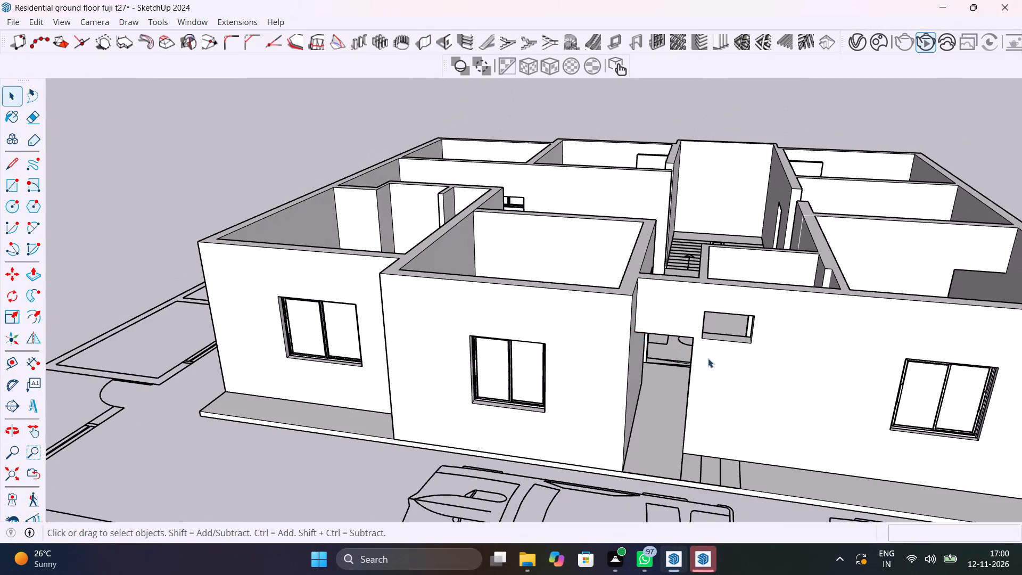
{"action": "scroll", "coordinate": [723, 358], "scroll_direction": "up", "scroll_amount": 9}
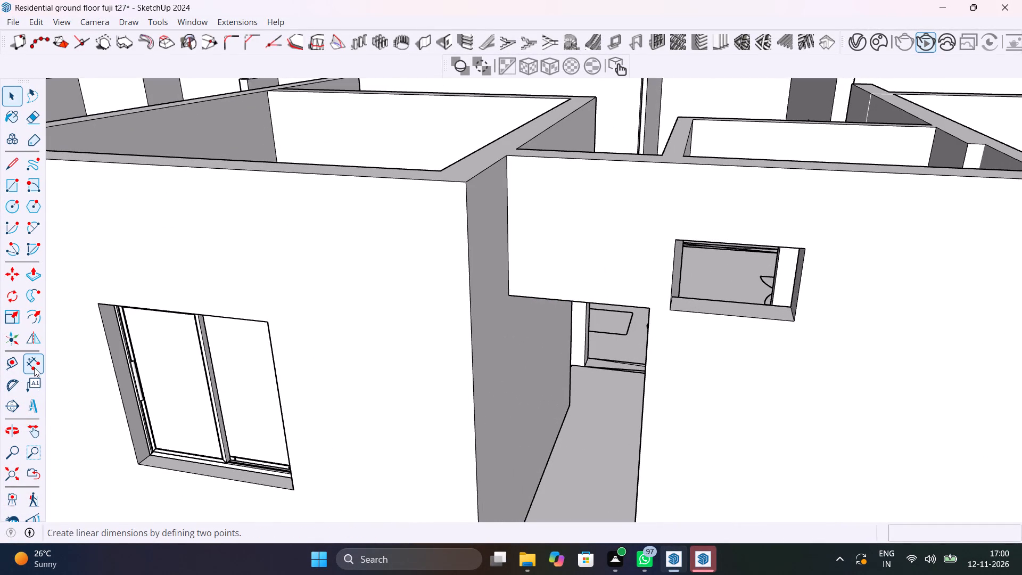
{"action": "left_click", "coordinate": [34, 367]}
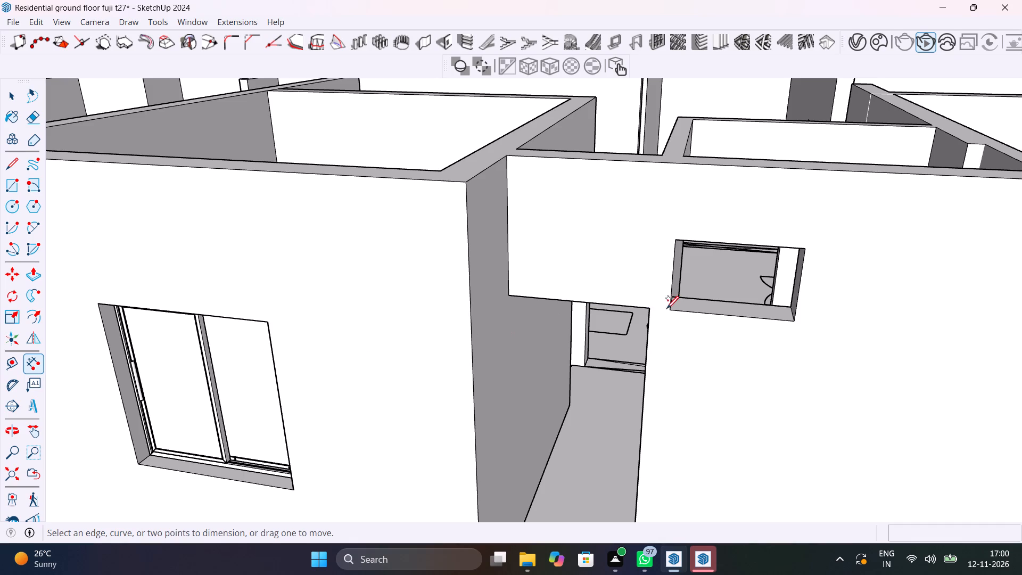
{"action": "left_click", "coordinate": [670, 309]}
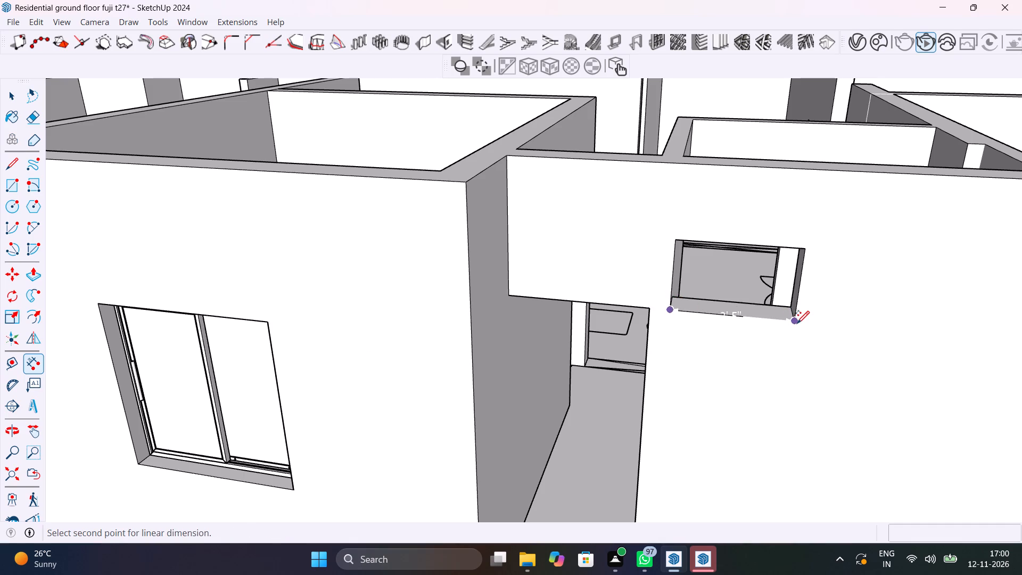
{"action": "left_click", "coordinate": [794, 323]}
{"action": "left_click", "coordinate": [794, 299]}
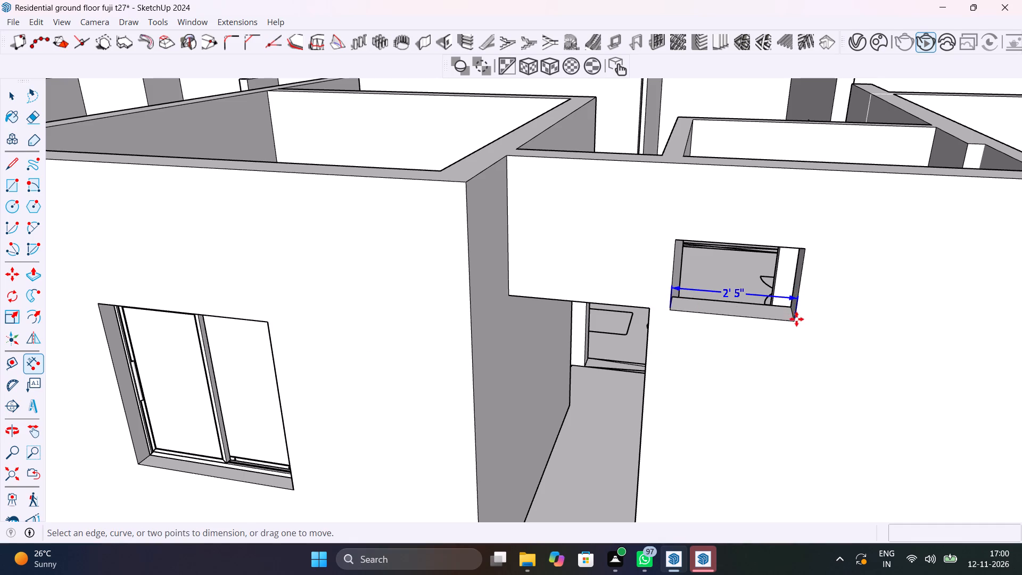
{"action": "left_click", "coordinate": [804, 248]}
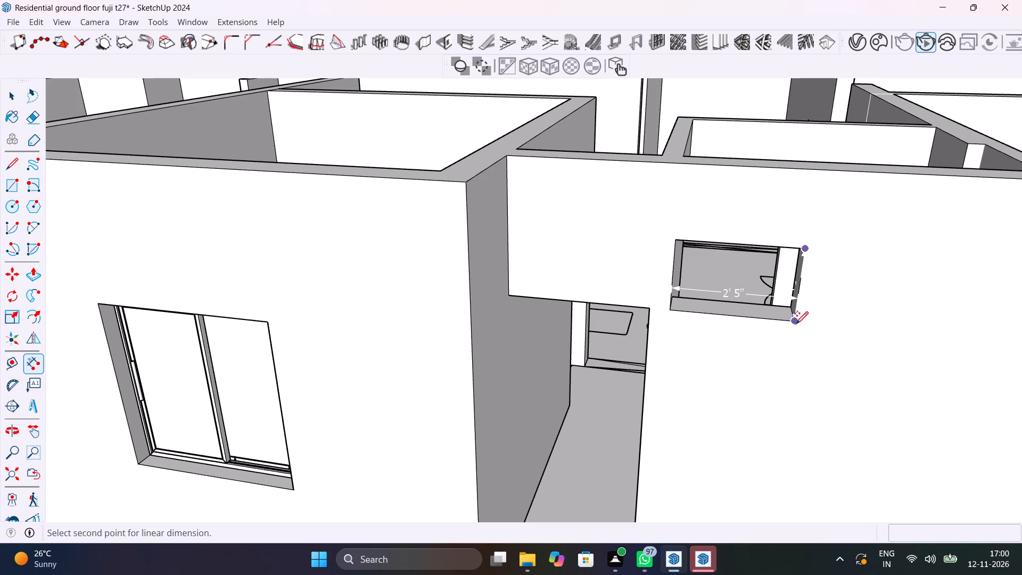
{"action": "left_click", "coordinate": [794, 322]}
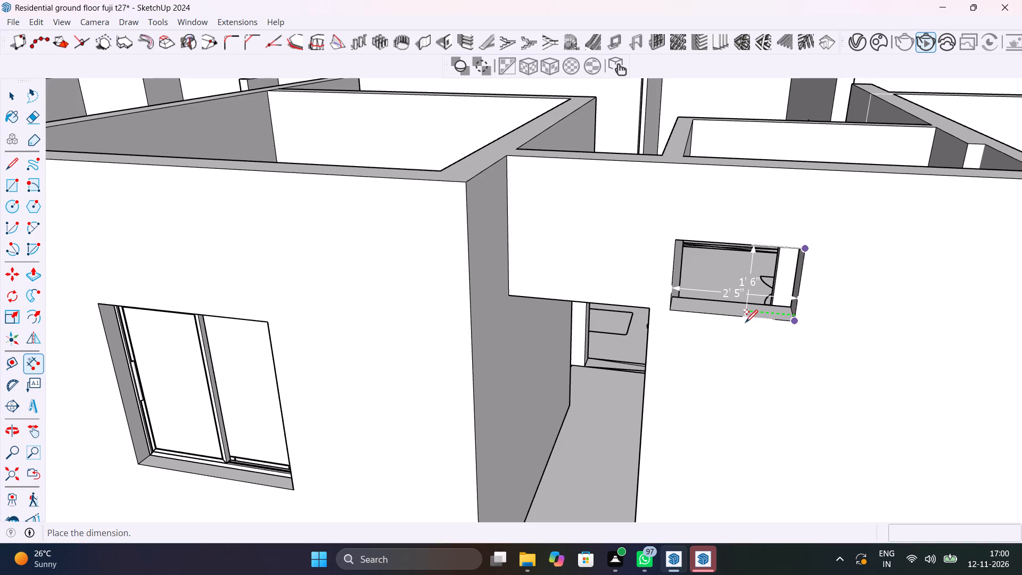
{"action": "left_click", "coordinate": [749, 321]}
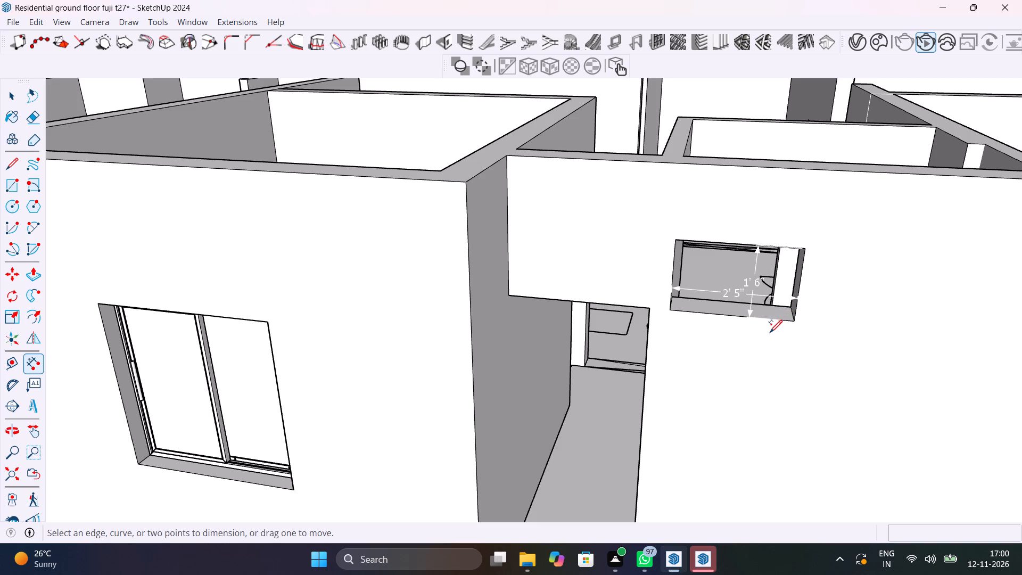
{"action": "key", "text": "space"}
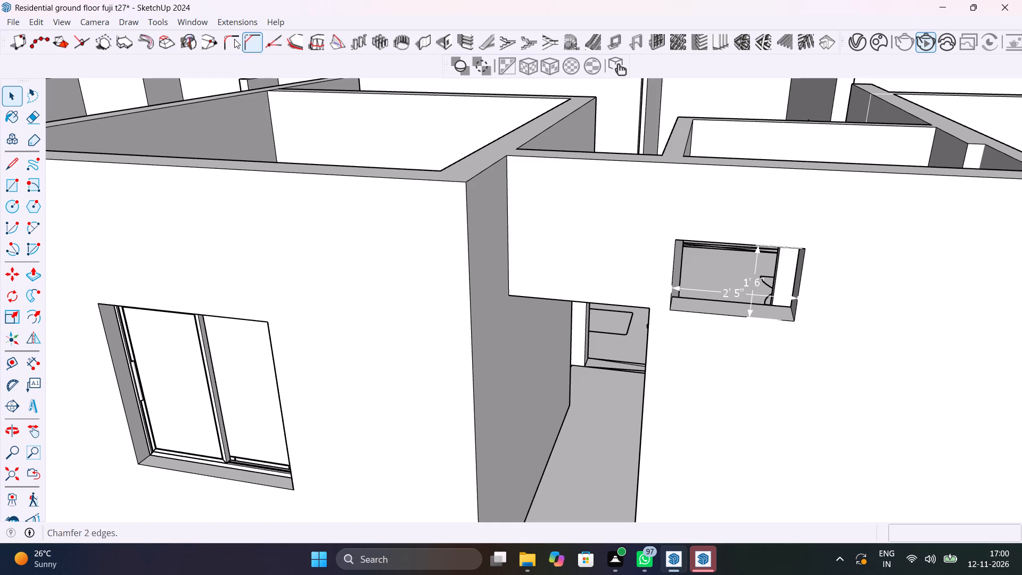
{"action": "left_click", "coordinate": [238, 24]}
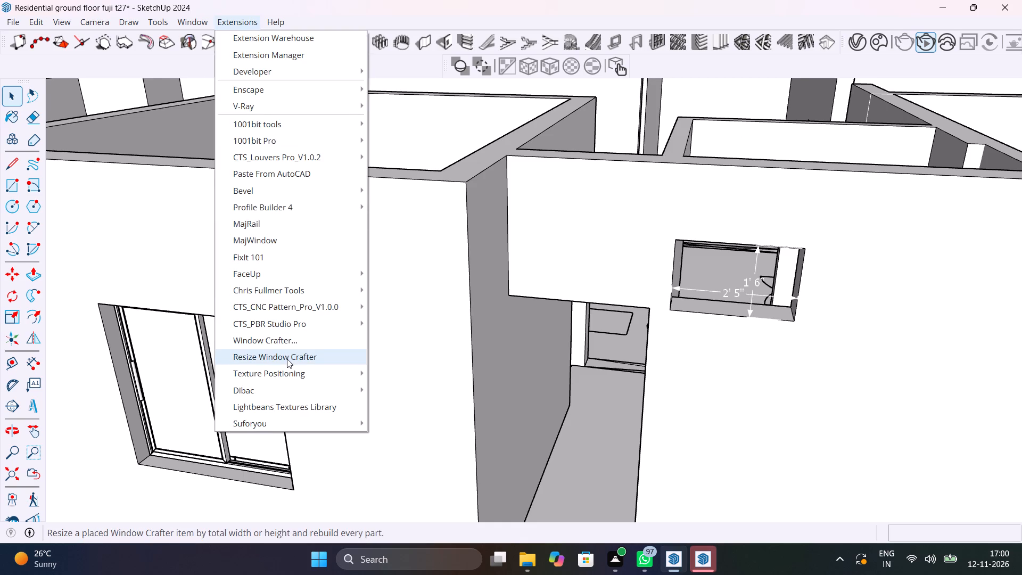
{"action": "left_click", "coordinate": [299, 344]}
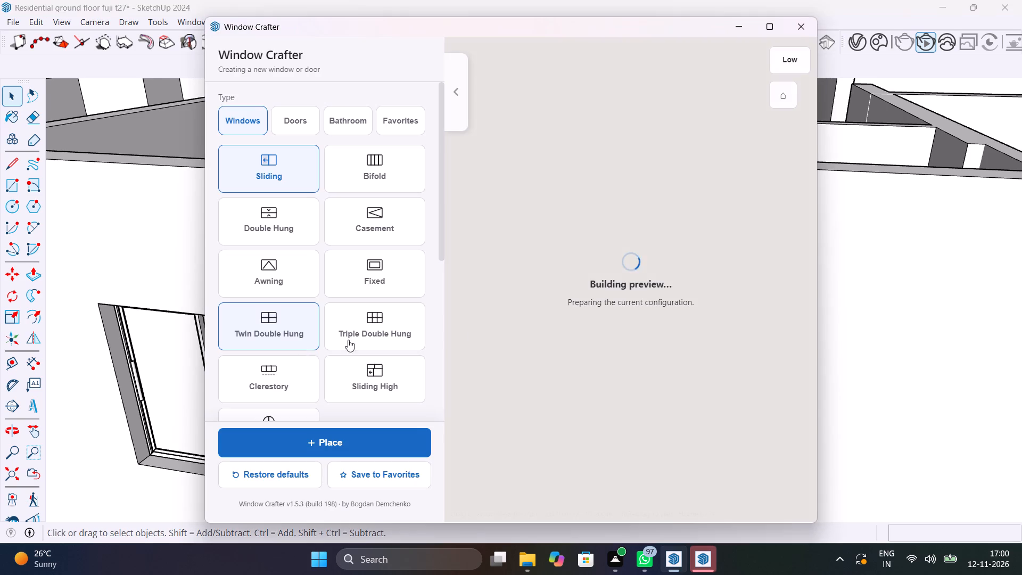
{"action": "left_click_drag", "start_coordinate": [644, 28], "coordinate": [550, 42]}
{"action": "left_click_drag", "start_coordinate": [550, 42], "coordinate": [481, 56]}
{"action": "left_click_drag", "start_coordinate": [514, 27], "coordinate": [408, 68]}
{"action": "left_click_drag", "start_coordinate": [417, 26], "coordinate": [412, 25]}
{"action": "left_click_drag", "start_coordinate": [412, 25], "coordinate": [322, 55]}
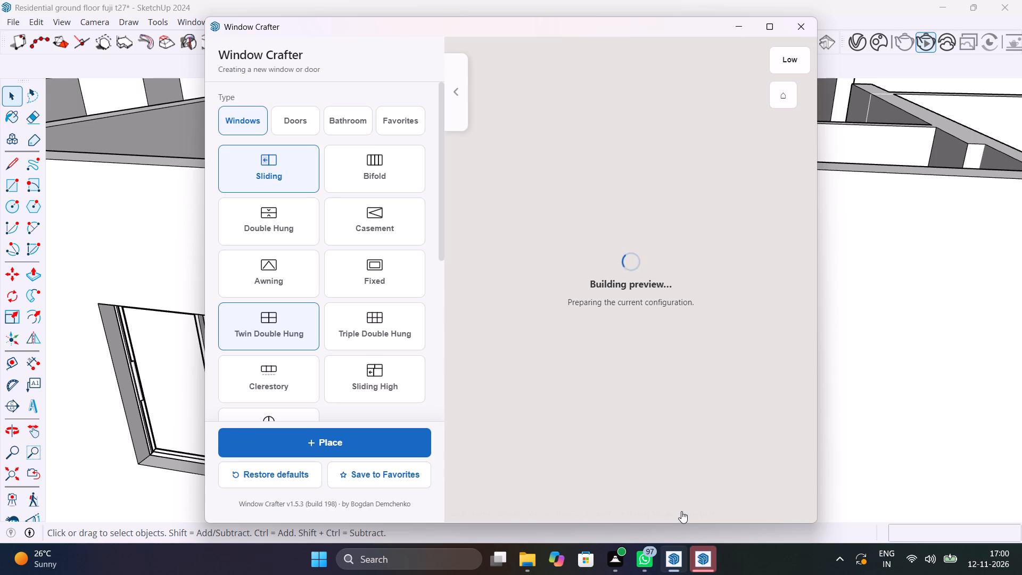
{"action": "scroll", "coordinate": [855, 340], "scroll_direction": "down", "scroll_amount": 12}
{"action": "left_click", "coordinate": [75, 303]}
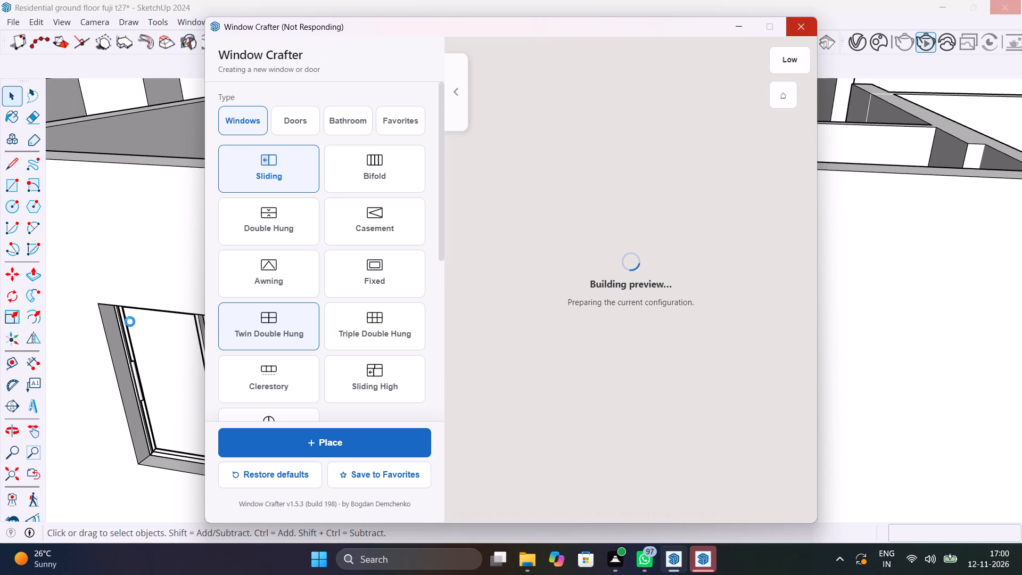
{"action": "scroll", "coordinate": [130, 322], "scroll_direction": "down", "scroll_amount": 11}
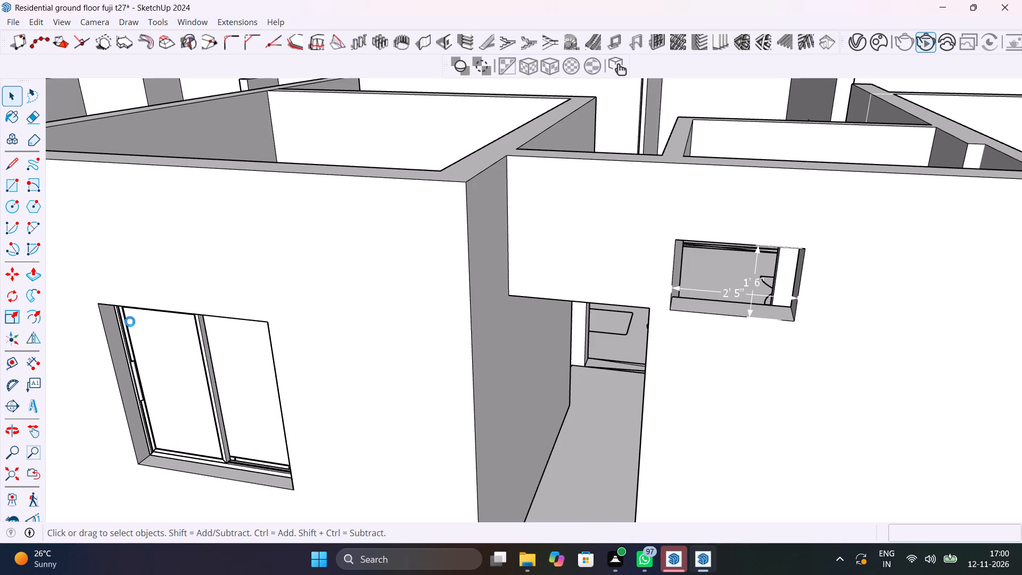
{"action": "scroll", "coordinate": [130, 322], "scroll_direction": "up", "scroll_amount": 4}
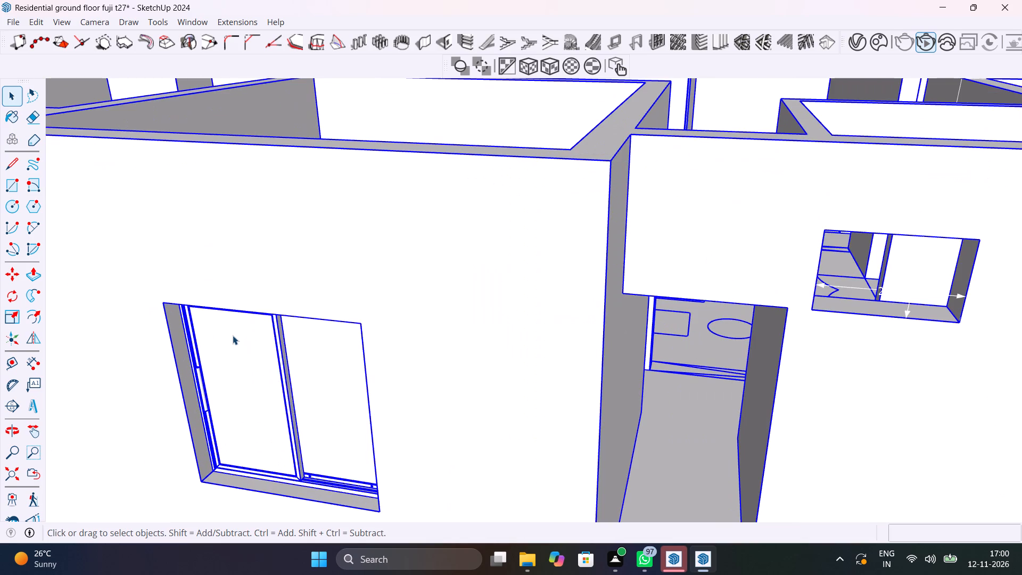
Save the model and clear the selection of the whole house.
{"action": "key", "text": "ctrl+s"}
{"action": "scroll", "coordinate": [233, 335], "scroll_direction": "down", "scroll_amount": 18}
{"action": "key", "text": "Escape"}
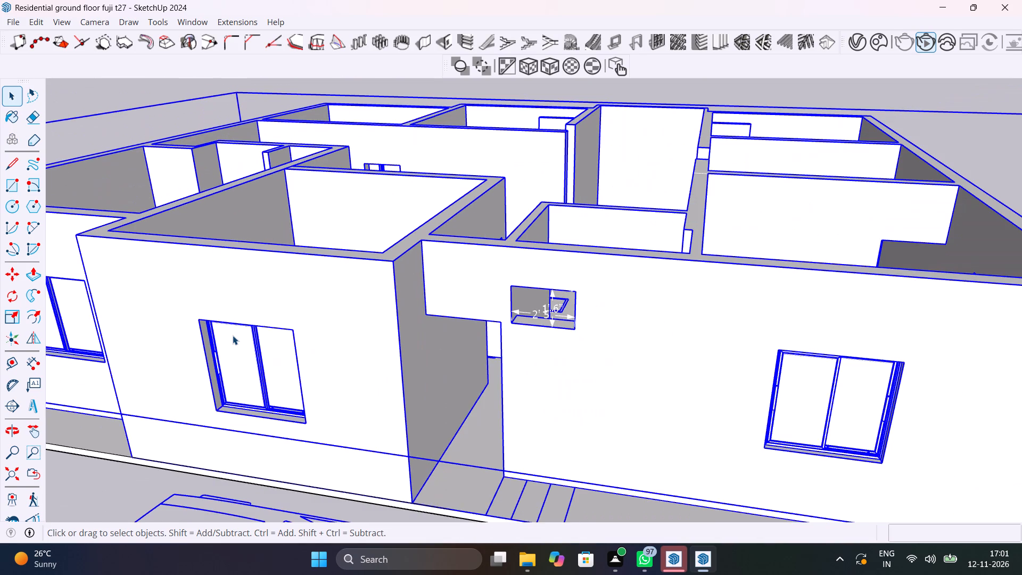
{"action": "left_click", "coordinate": [953, 132]}
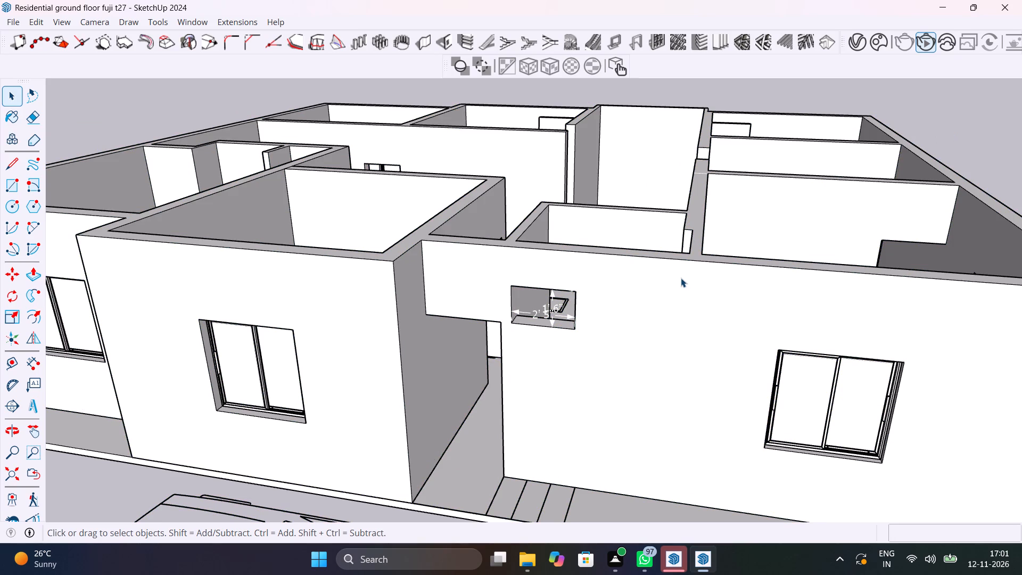
Start a new Window Crafter window for the small high opening beside the side doorway, choosing the Awning type.
{"action": "scroll", "coordinate": [680, 278], "scroll_direction": "up", "scroll_amount": 2}
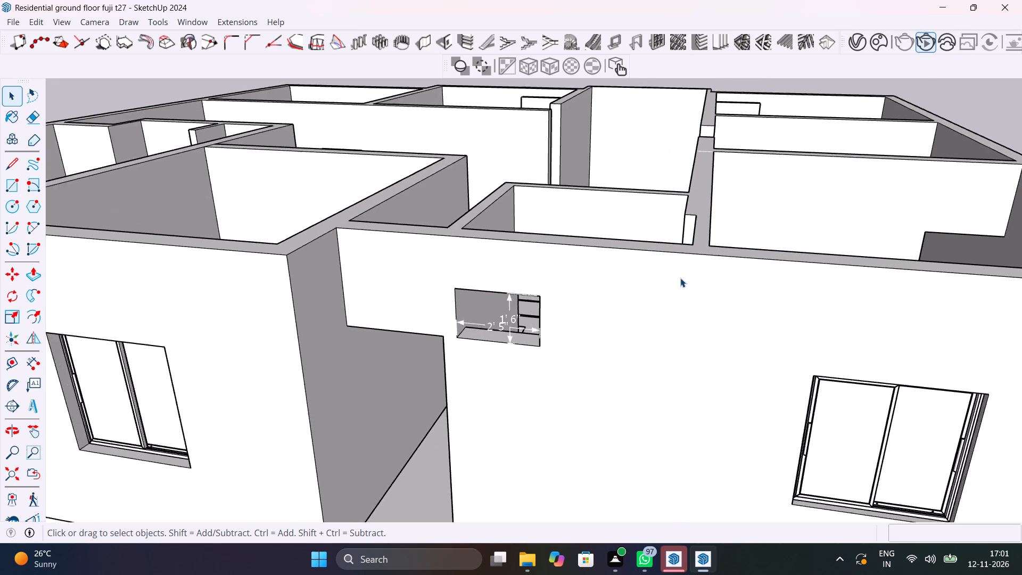
{"action": "scroll", "coordinate": [680, 278], "scroll_direction": "up", "scroll_amount": 6}
{"action": "middle_click_drag", "start_coordinate": [512, 329], "coordinate": [708, 270], "text": "shift"}
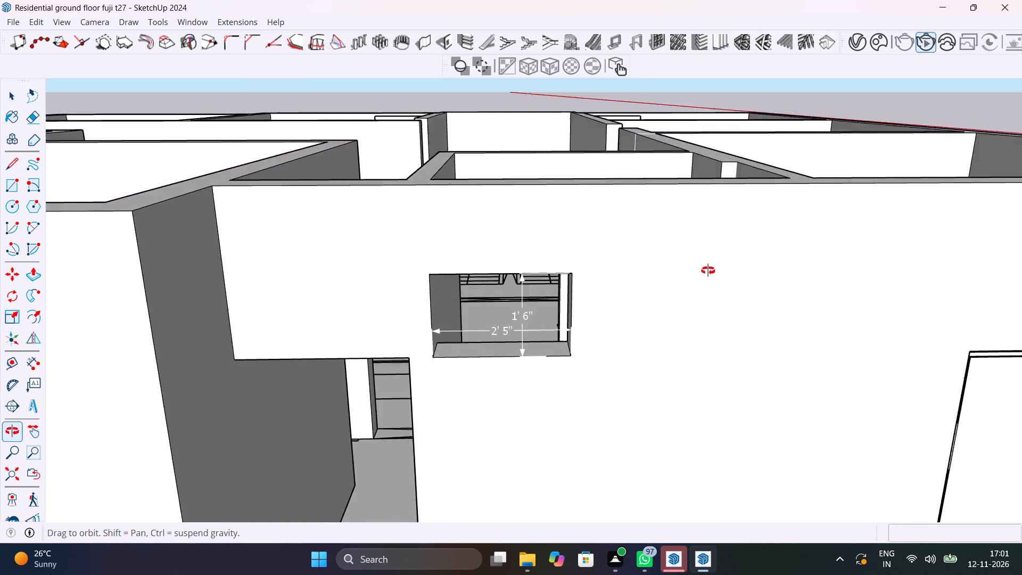
{"action": "middle_click_drag", "start_coordinate": [708, 270], "coordinate": [720, 258], "text": "shift"}
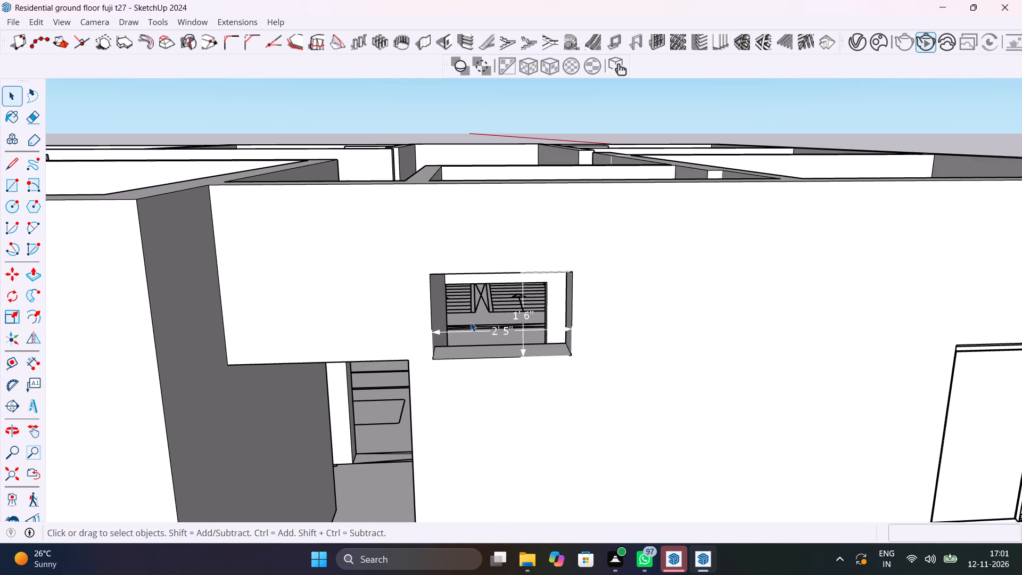
{"action": "left_click", "coordinate": [237, 23]}
{"action": "left_click", "coordinate": [277, 342]}
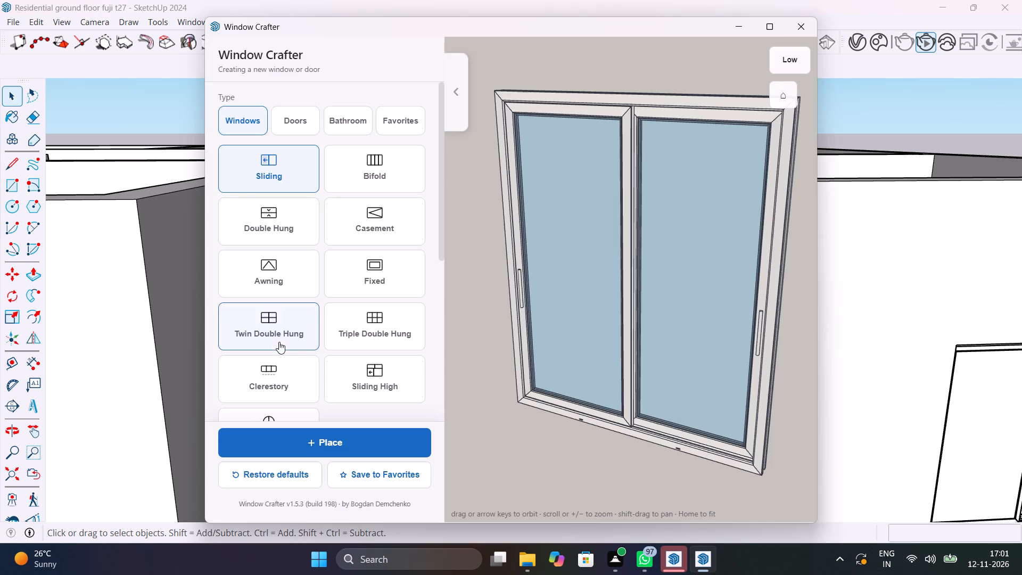
{"action": "left_click_drag", "start_coordinate": [578, 29], "coordinate": [336, 147]}
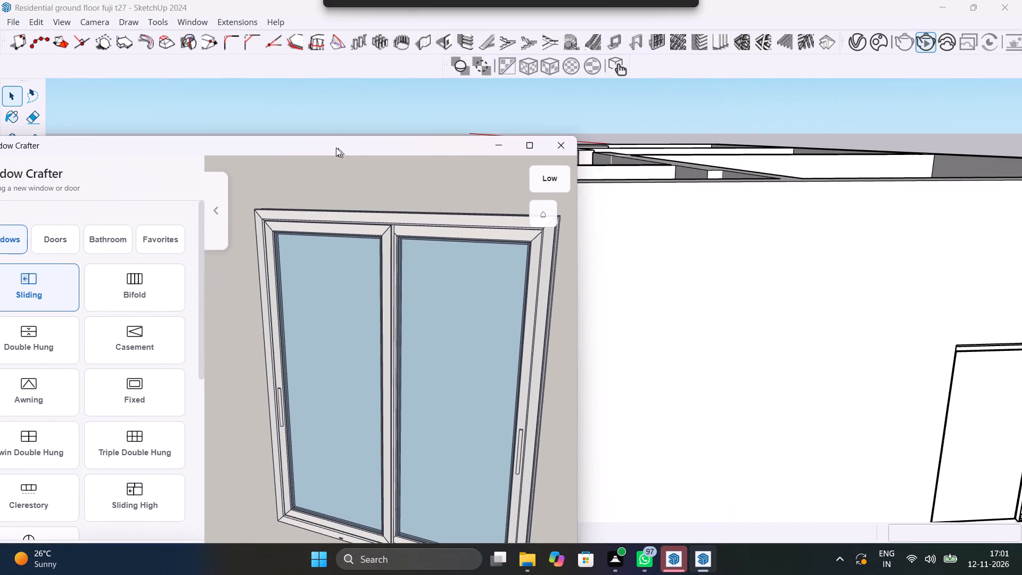
{"action": "left_click_drag", "start_coordinate": [336, 147], "coordinate": [328, 145]}
{"action": "scroll", "coordinate": [770, 242], "scroll_direction": "down", "scroll_amount": 9}
{"action": "middle_click_drag", "start_coordinate": [661, 292], "coordinate": [730, 286], "text": "shift"}
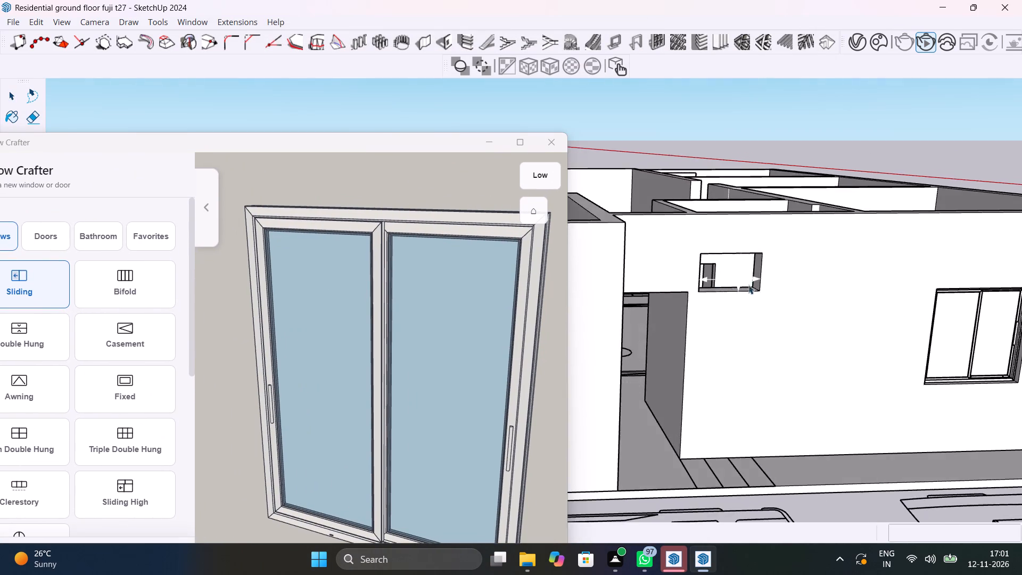
{"action": "scroll", "coordinate": [751, 284], "scroll_direction": "up", "scroll_amount": 11}
{"action": "middle_click_drag", "start_coordinate": [751, 284], "coordinate": [693, 347]}
{"action": "scroll", "coordinate": [726, 316], "scroll_direction": "down", "scroll_amount": 3}
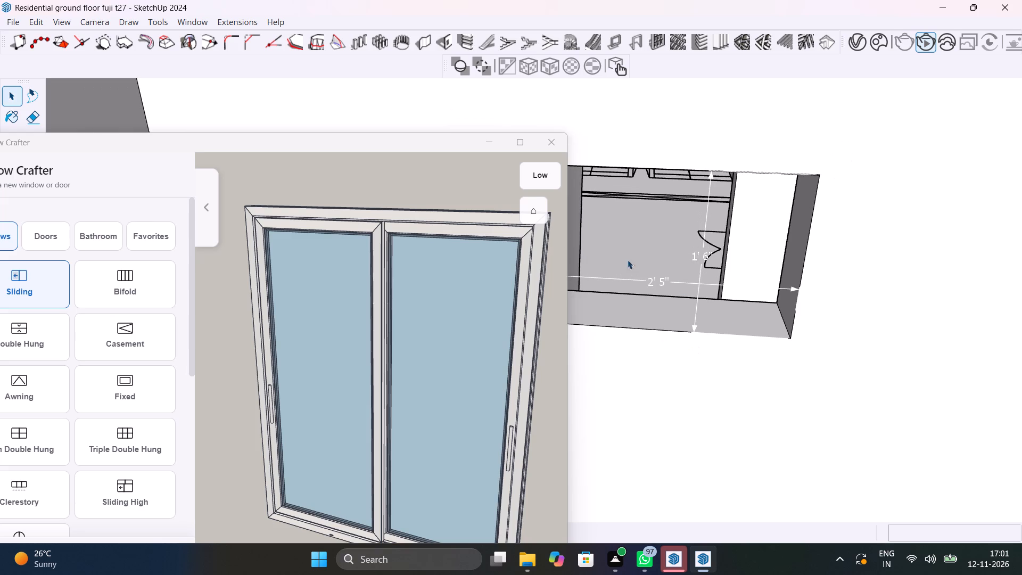
{"action": "left_click_drag", "start_coordinate": [208, 148], "coordinate": [292, 51]}
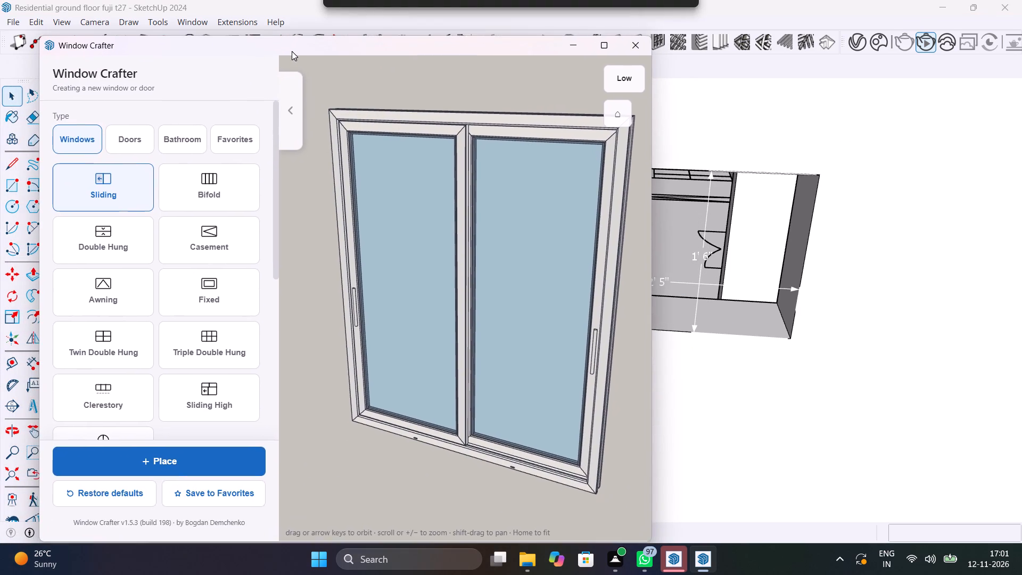
{"action": "left_click_drag", "start_coordinate": [292, 51], "coordinate": [308, 66]}
{"action": "left_click", "coordinate": [130, 305]}
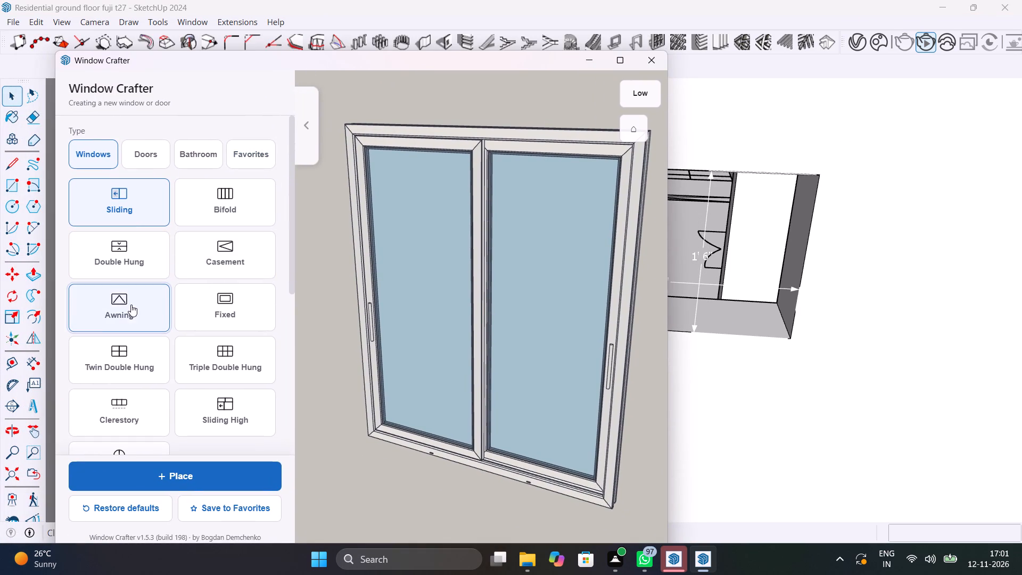
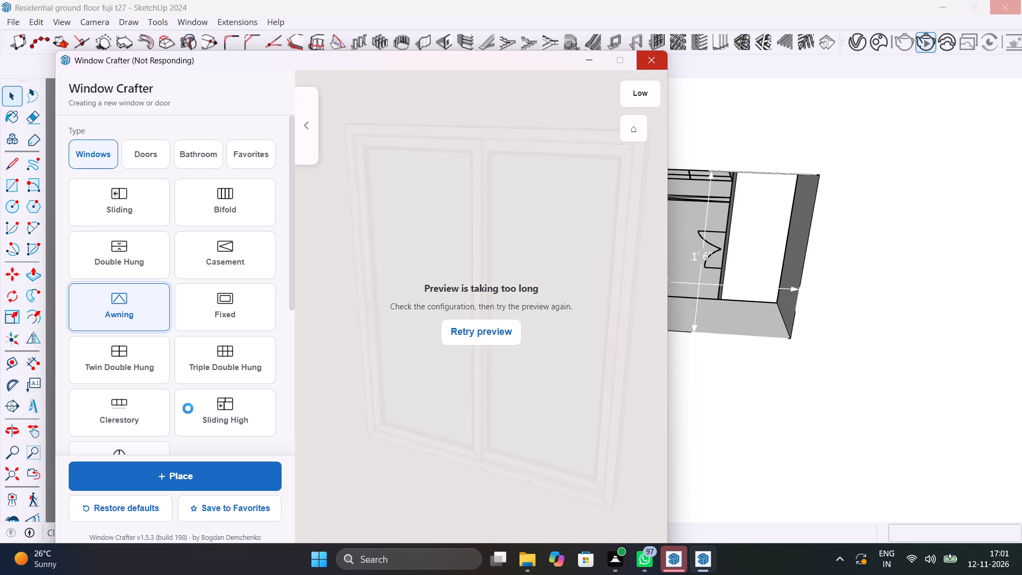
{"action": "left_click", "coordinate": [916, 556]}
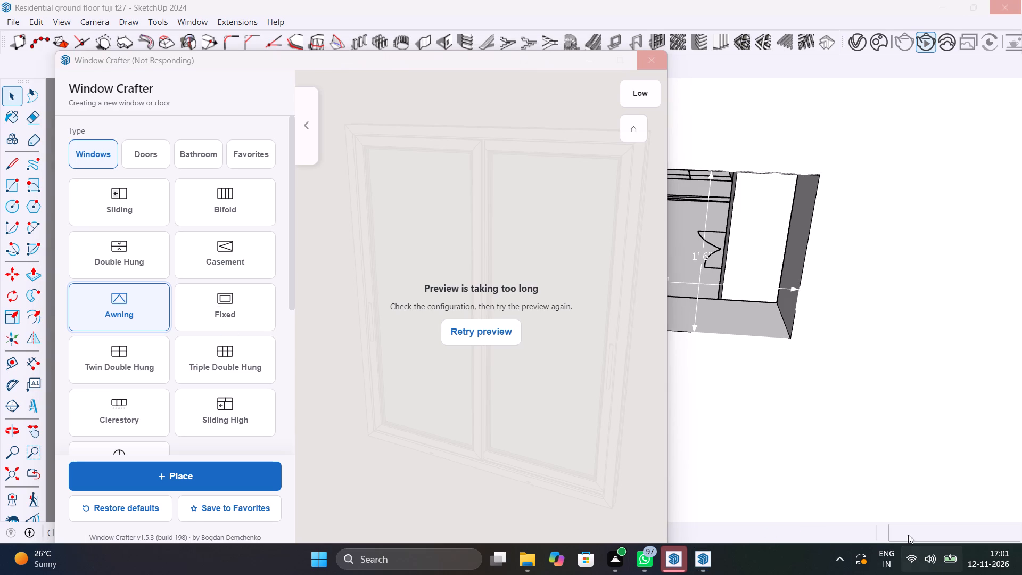
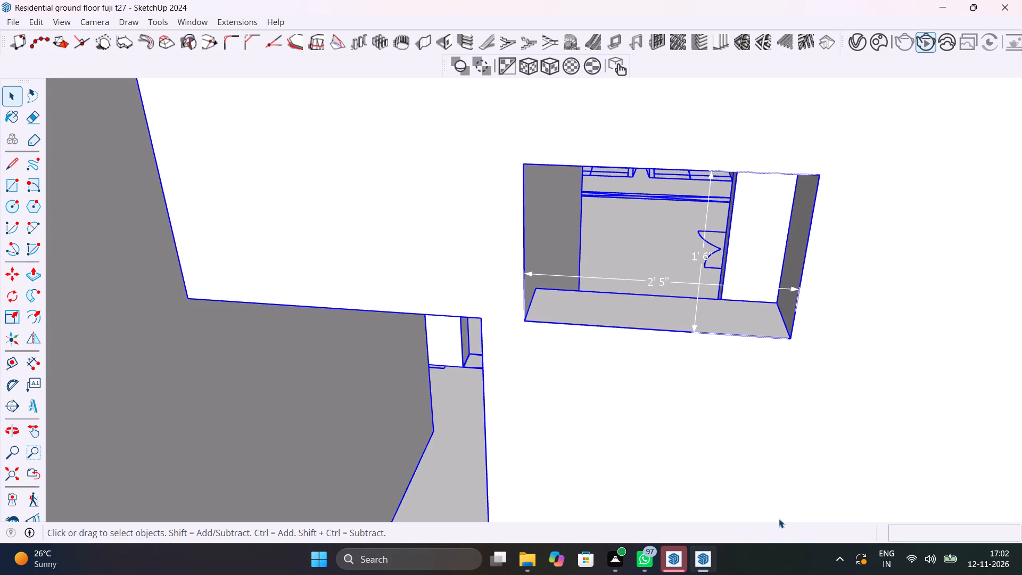
Clear the selection covering the whole model.
{"action": "scroll", "coordinate": [516, 388], "scroll_direction": "down", "scroll_amount": 12}
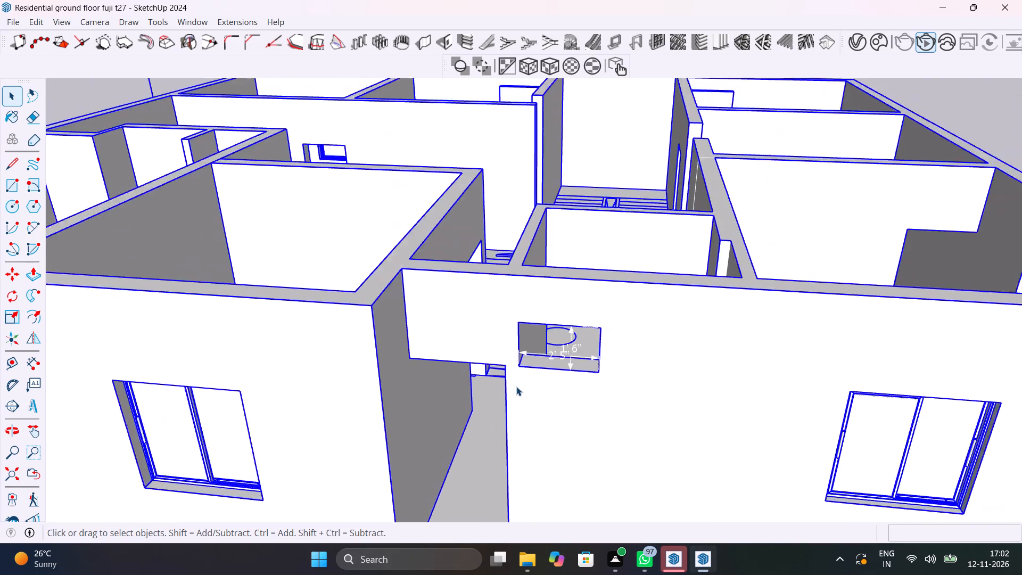
{"action": "scroll", "coordinate": [516, 387], "scroll_direction": "down", "scroll_amount": 10}
{"action": "left_click", "coordinate": [829, 145]}
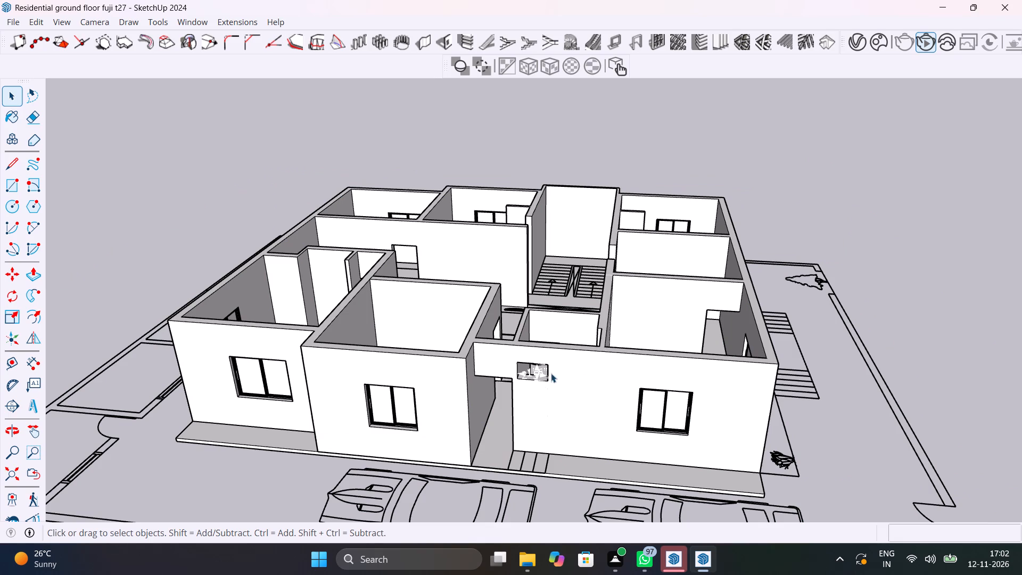
Open Window Crafter for the small high opening and set the awning window's width to 736.6 mm.
{"action": "scroll", "coordinate": [528, 385], "scroll_direction": "up", "scroll_amount": 15}
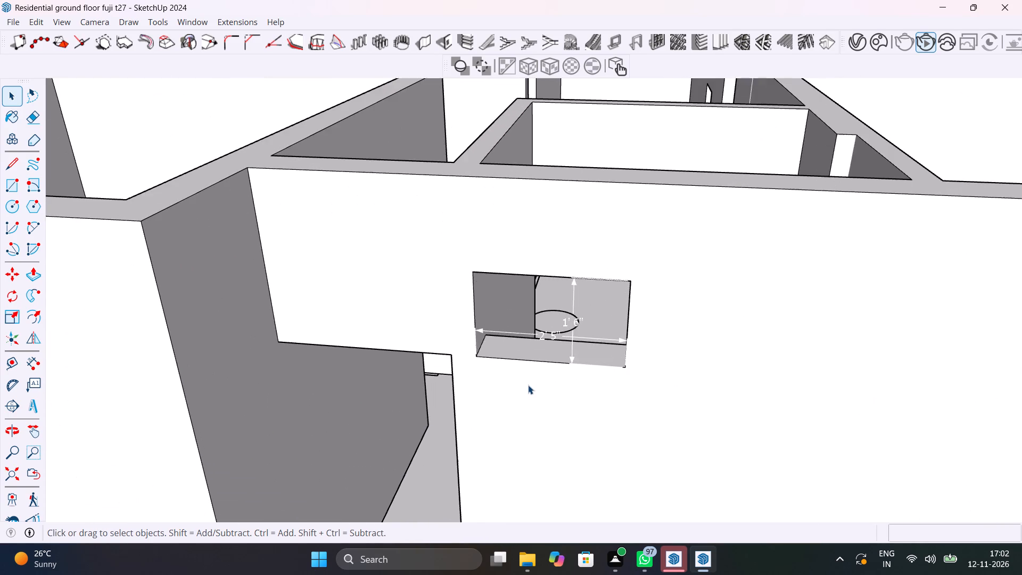
{"action": "middle_click_drag", "start_coordinate": [581, 388], "coordinate": [654, 338]}
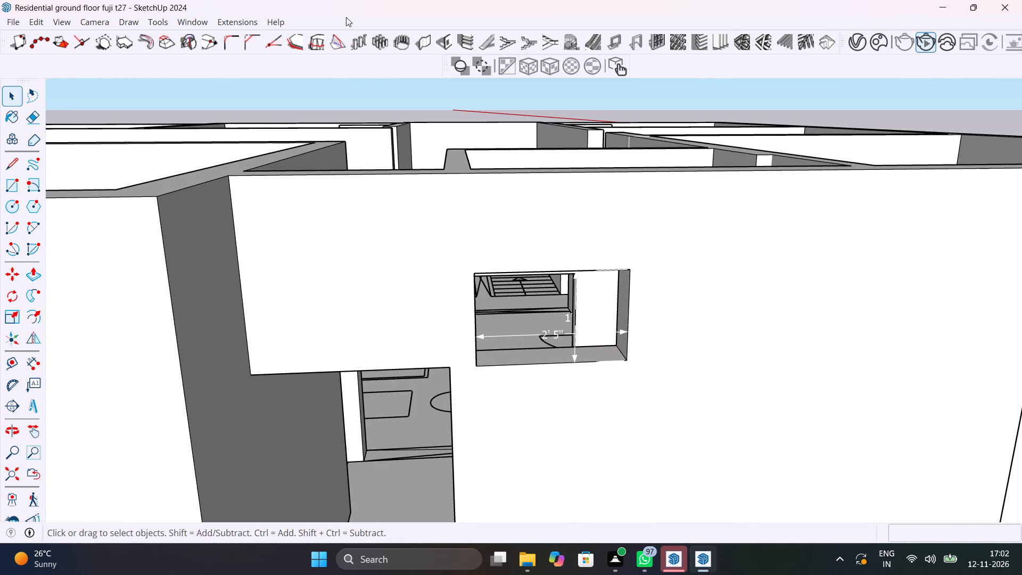
{"action": "left_click", "coordinate": [242, 22]}
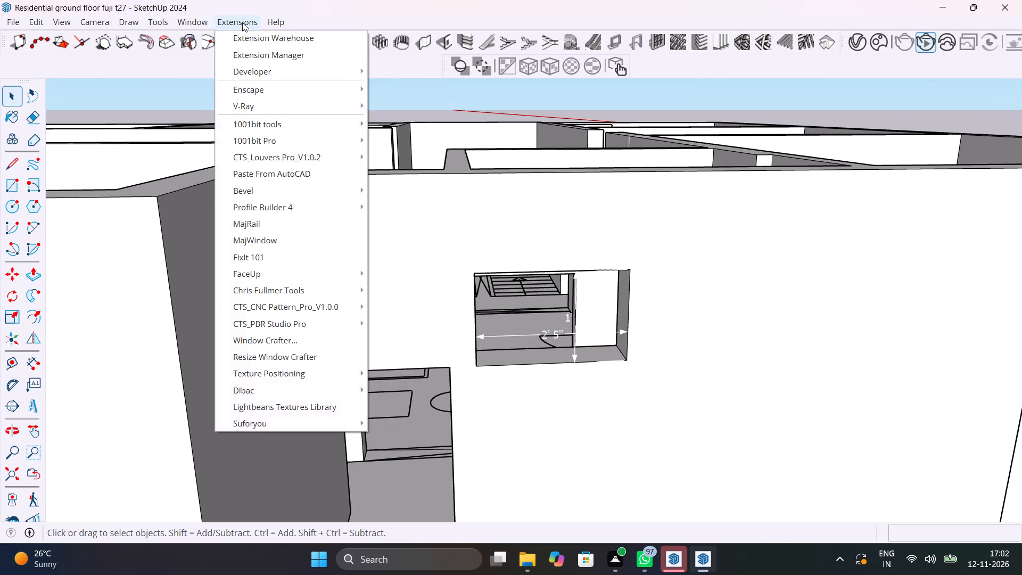
{"action": "left_click", "coordinate": [279, 343]}
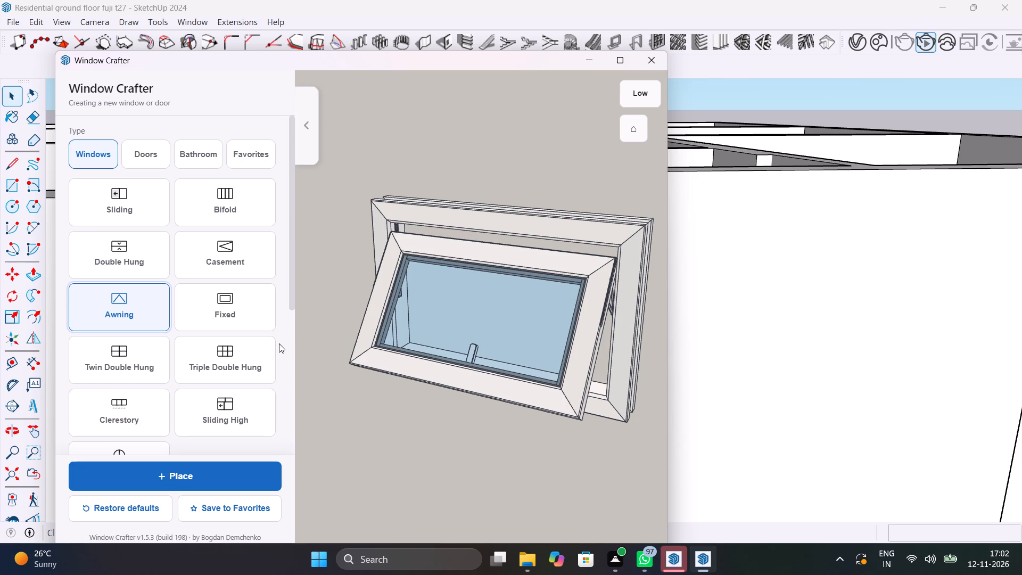
{"action": "scroll", "coordinate": [183, 418], "scroll_direction": "down", "scroll_amount": 5}
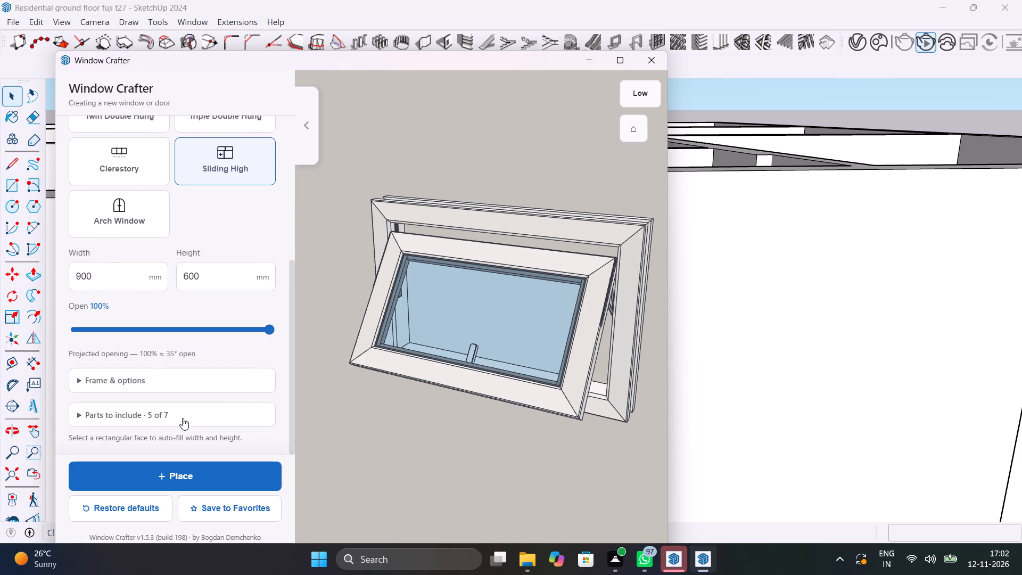
{"action": "left_click", "coordinate": [130, 278]}
{"action": "key", "text": "BackSpace"}
{"action": "key", "text": "BackSpace"}
{"action": "key", "text": "BackSpace"}
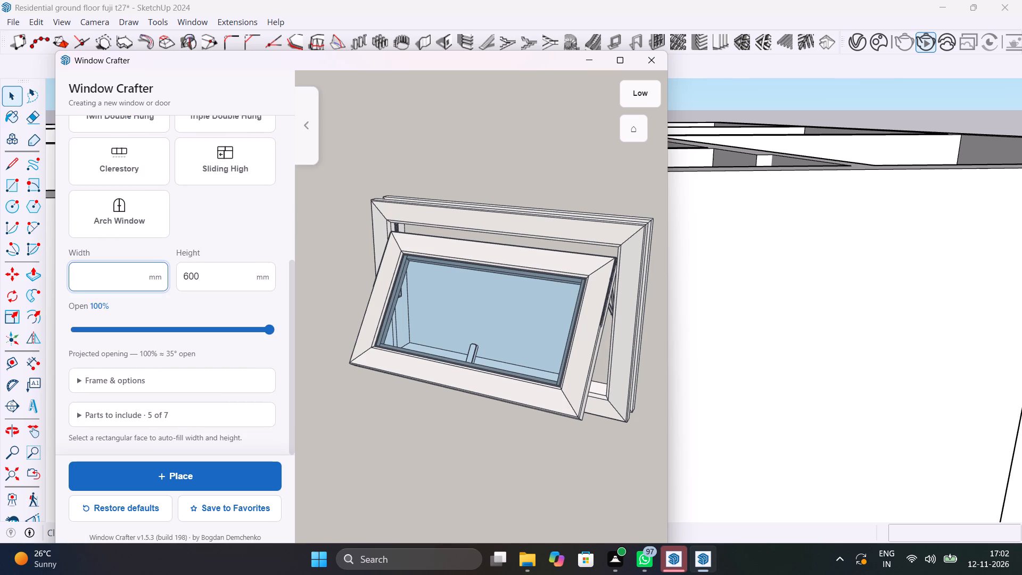
{"action": "key", "text": "BackSpace"}
{"action": "key", "text": "BackSpace"}
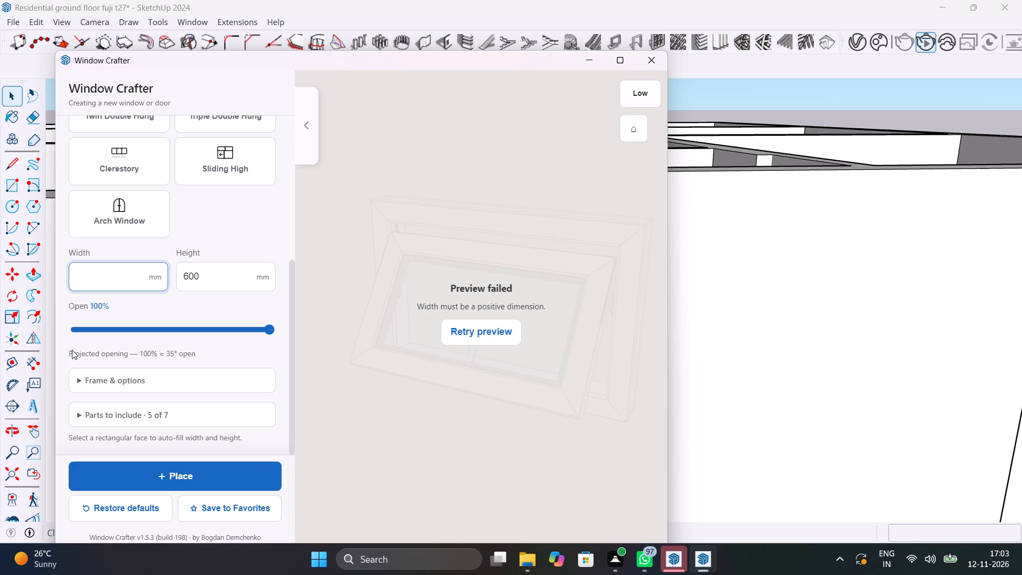
{"action": "key", "text": "7"}
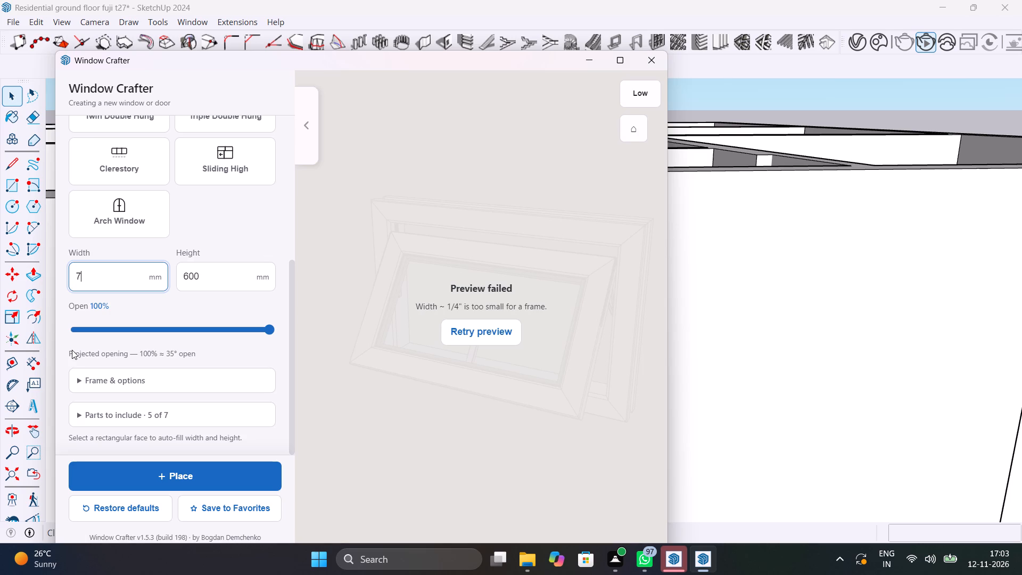
{"action": "type", "text": "36."}
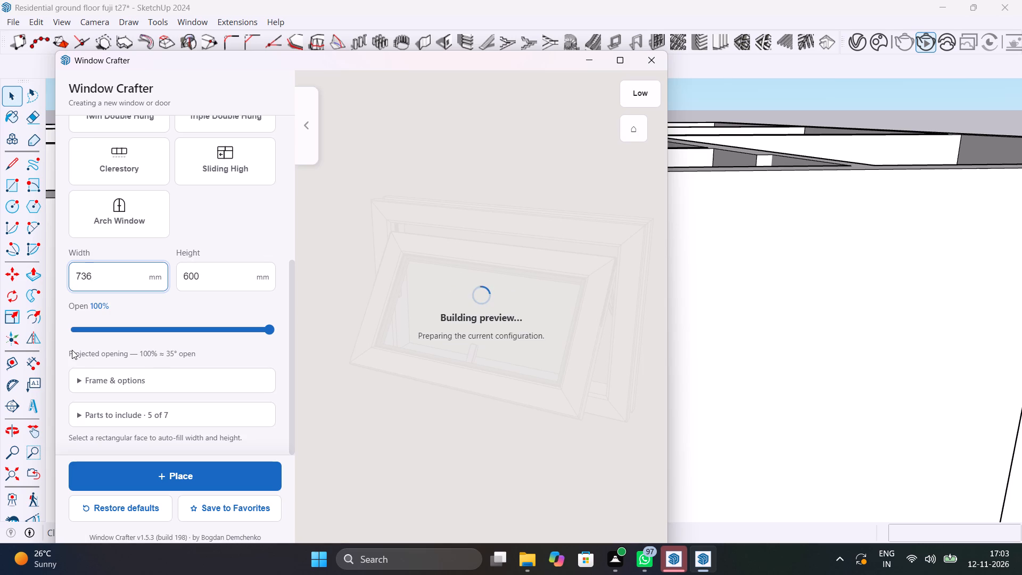
{"action": "key", "text": "6"}
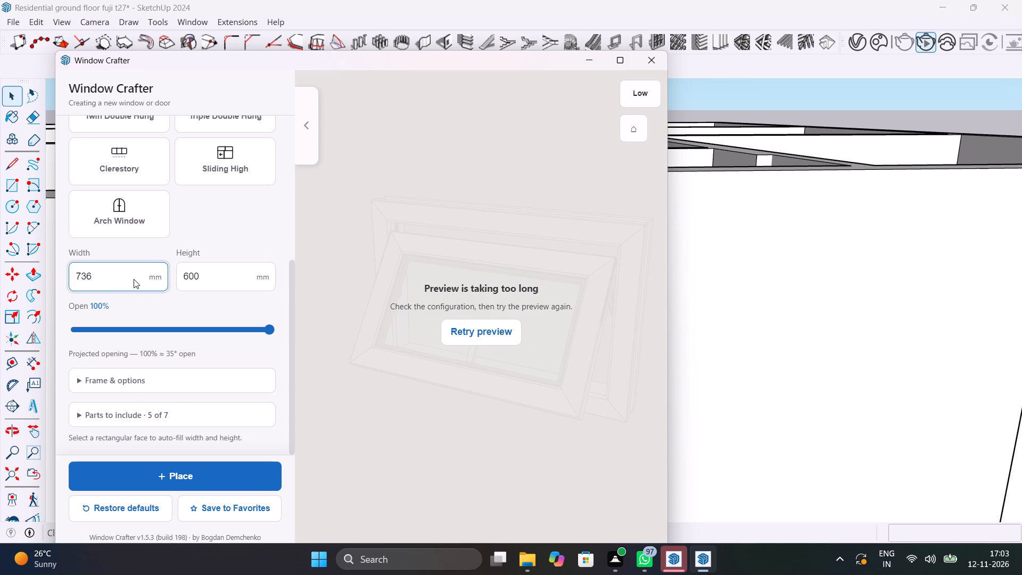
{"action": "type", "text": ".6"}
{"action": "left_click", "coordinate": [112, 270]}
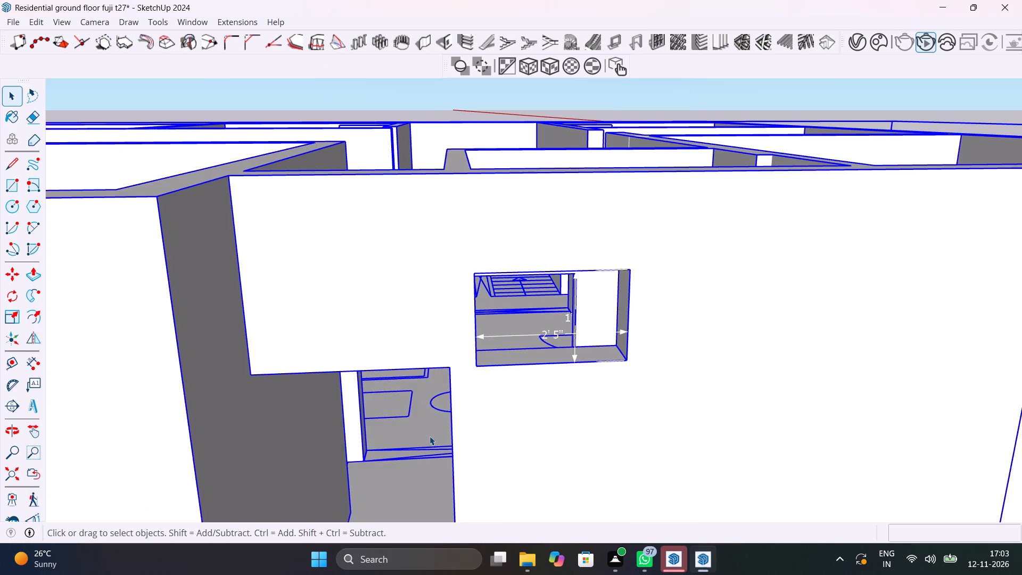
Deselect all the selected building and site geometry.
{"action": "scroll", "coordinate": [392, 331], "scroll_direction": "down", "scroll_amount": 18}
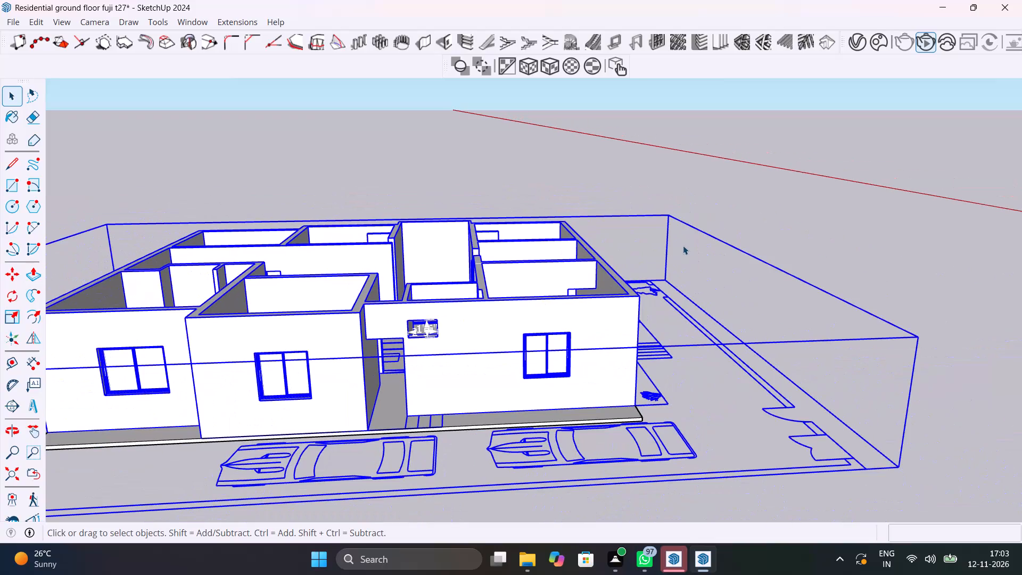
{"action": "left_click", "coordinate": [759, 209]}
{"action": "scroll", "coordinate": [416, 348], "scroll_direction": "up", "scroll_amount": 10}
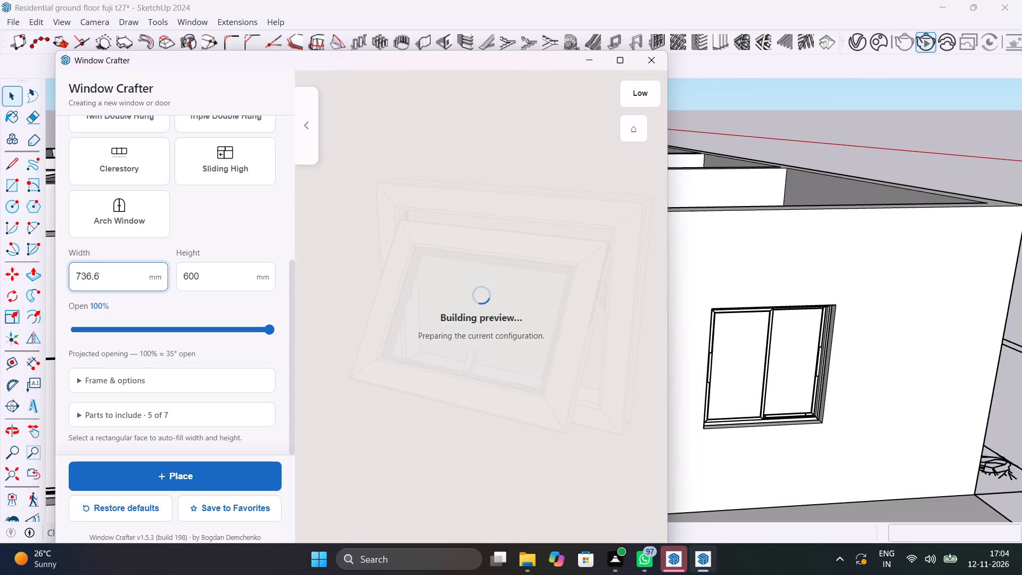
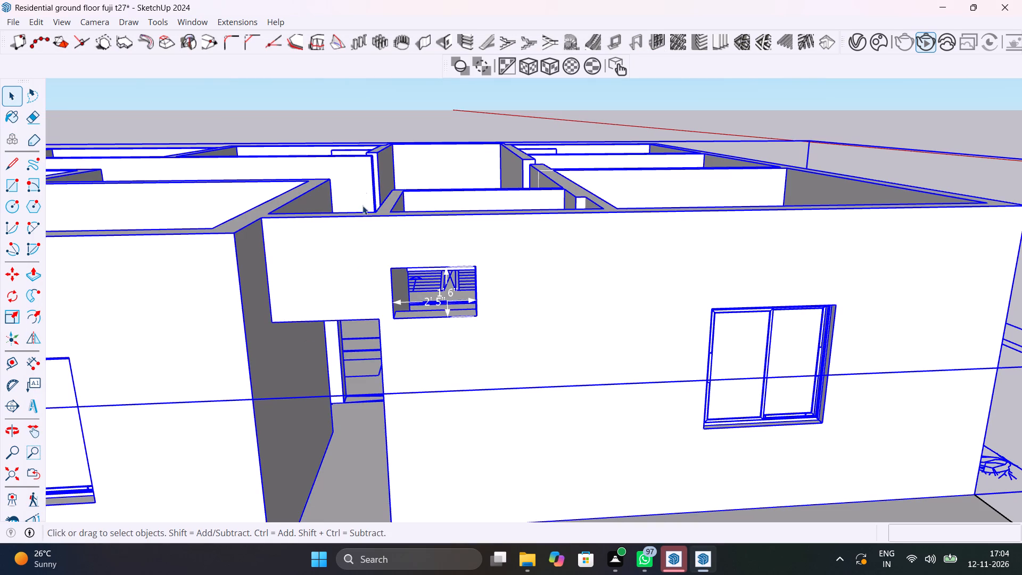
Save the residential ground floor model.
{"action": "scroll", "coordinate": [380, 350], "scroll_direction": "down", "scroll_amount": 6}
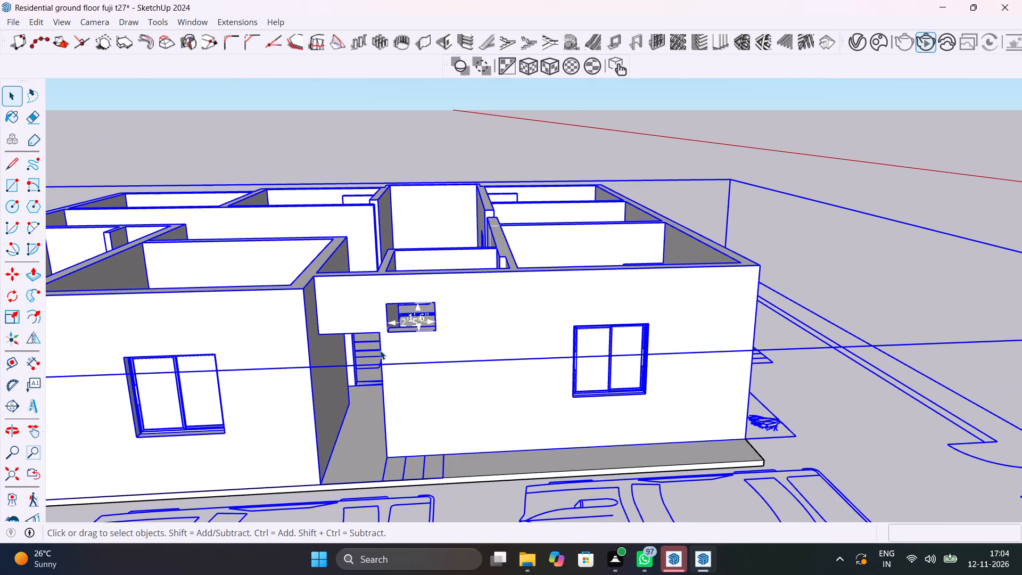
{"action": "key", "text": "ctrl+s"}
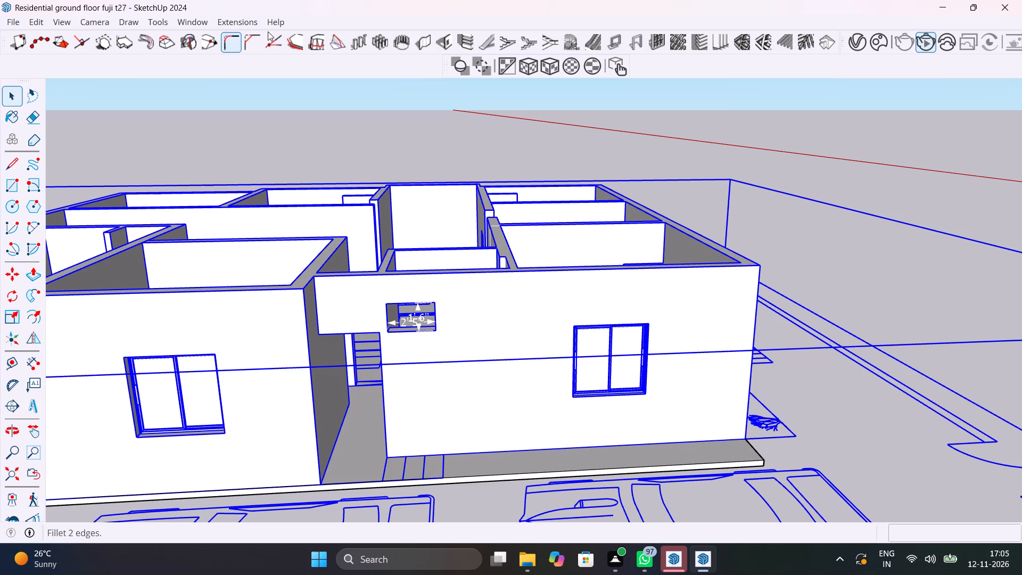
Reopen Window Crafter and set the 736.6 mm wide awning window's height to 457.2 mm.
{"action": "left_click", "coordinate": [249, 21]}
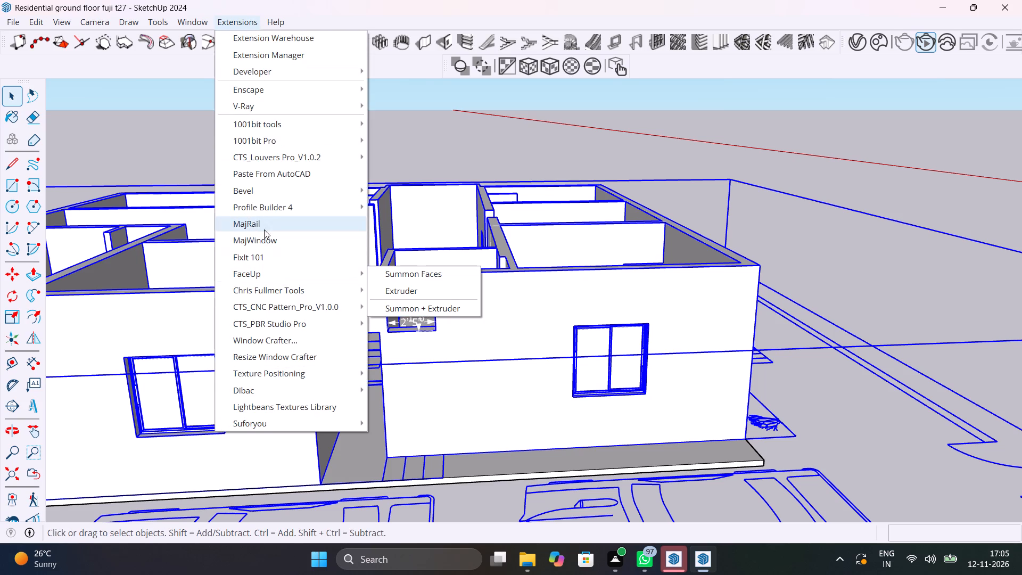
{"action": "left_click", "coordinate": [277, 345]}
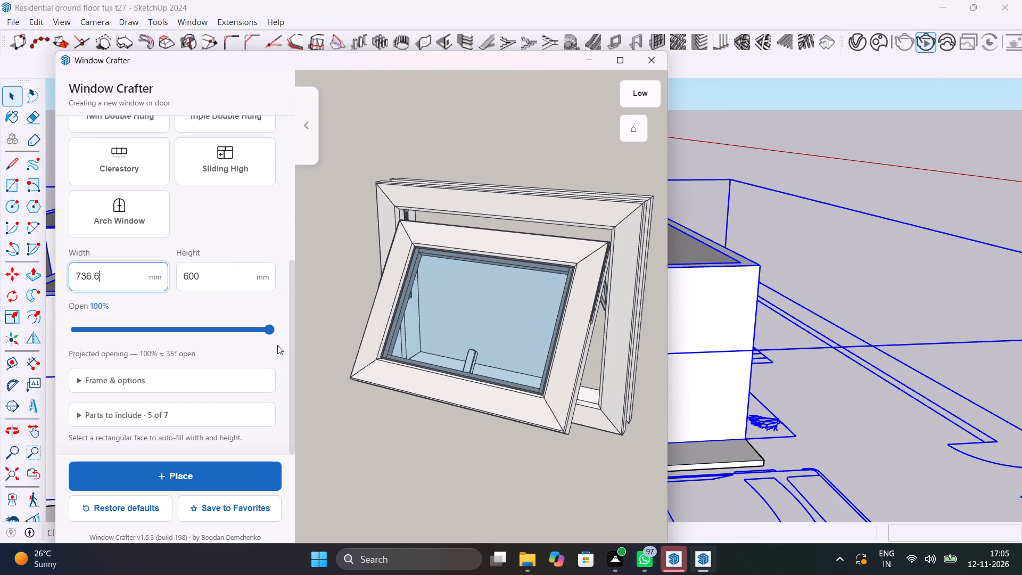
{"action": "left_click", "coordinate": [225, 273]}
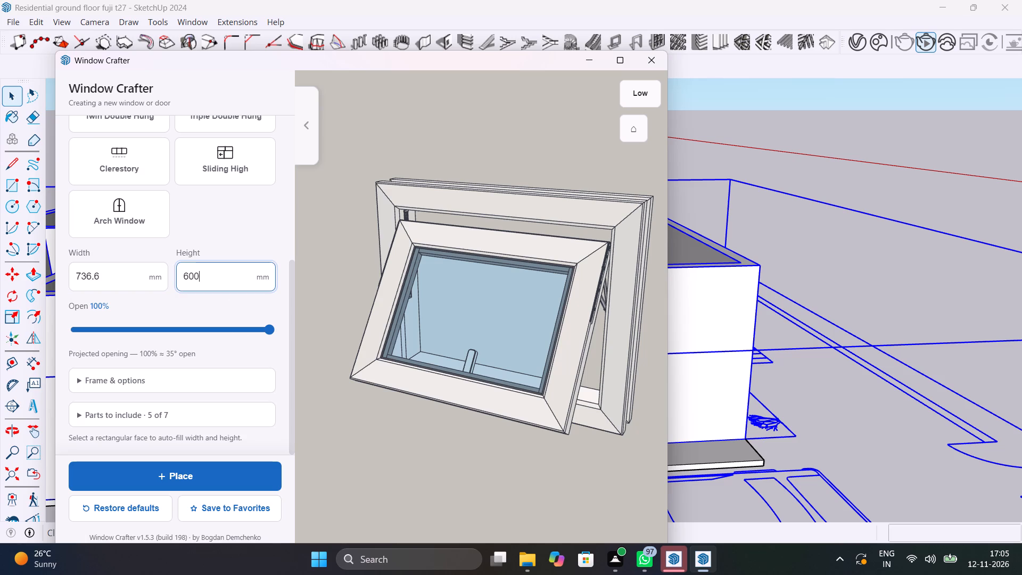
{"action": "key", "text": "BackSpace"}
{"action": "key", "text": "BackSpace"}
{"action": "key", "text": "BackSpace"}
{"action": "key", "text": "BackSpace"}
{"action": "key", "text": "BackSpace"}
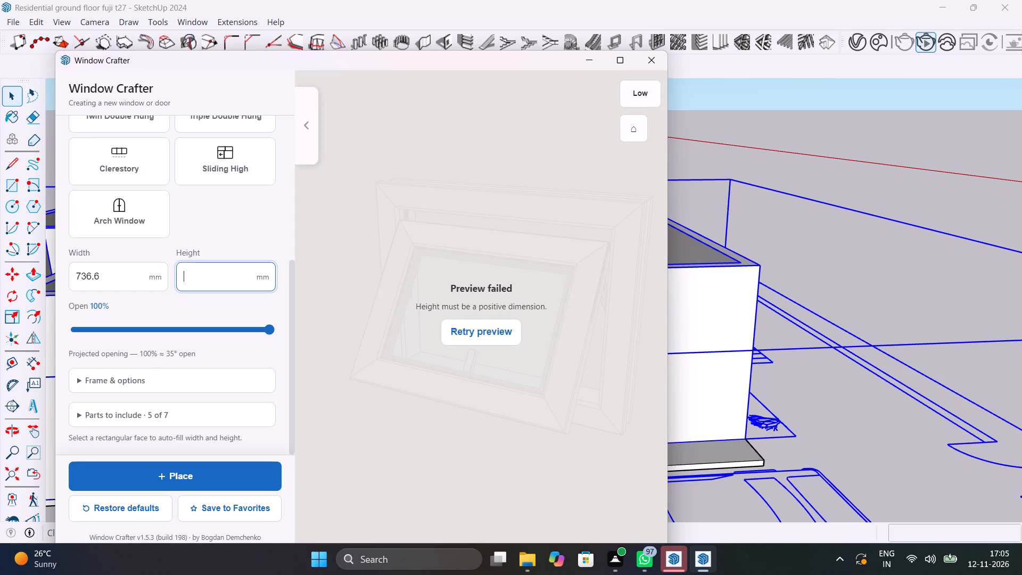
{"action": "type", "text": "457"}
{"action": "type", "text": ".2"}
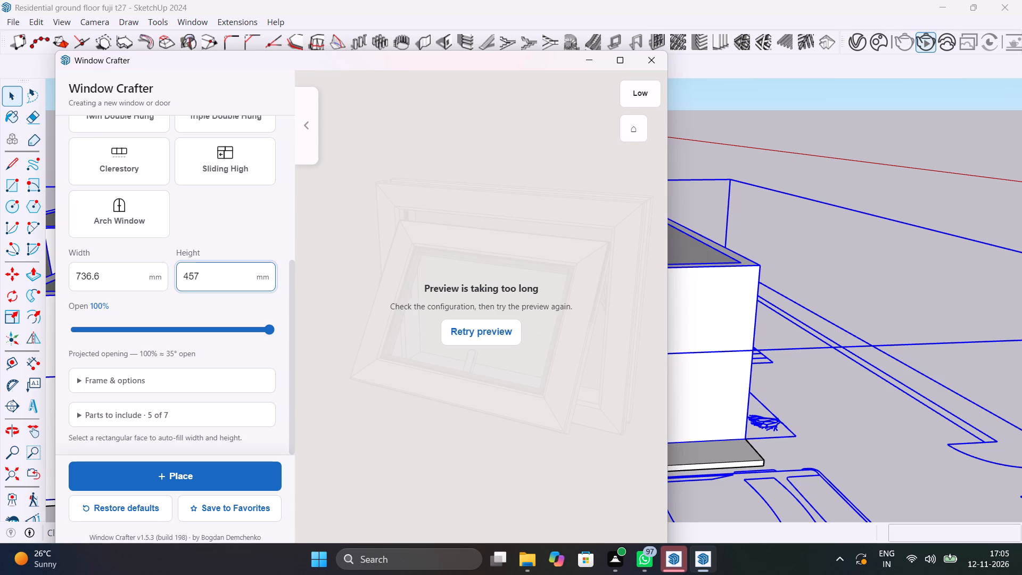
{"action": "type", "text": ".2"}
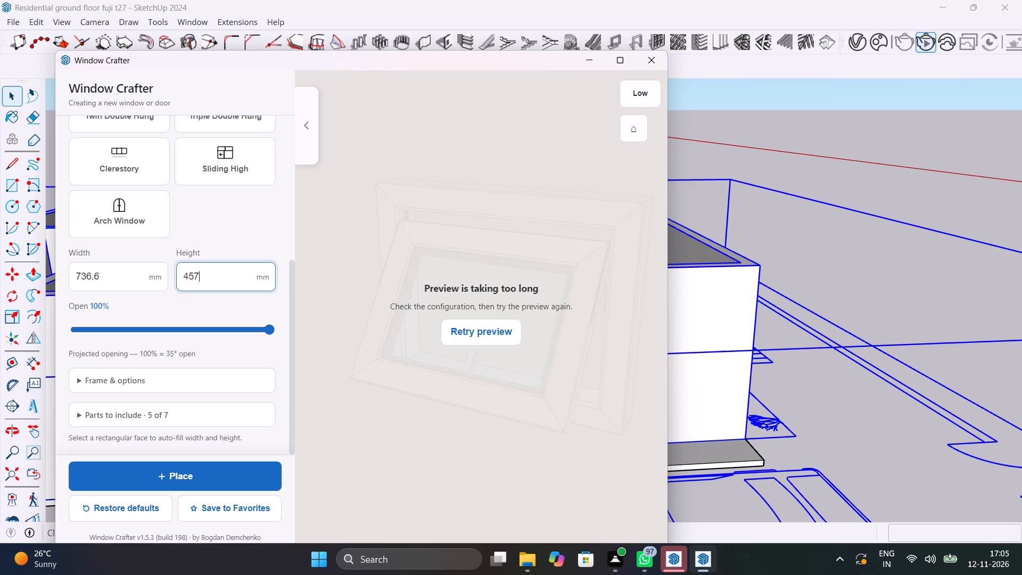
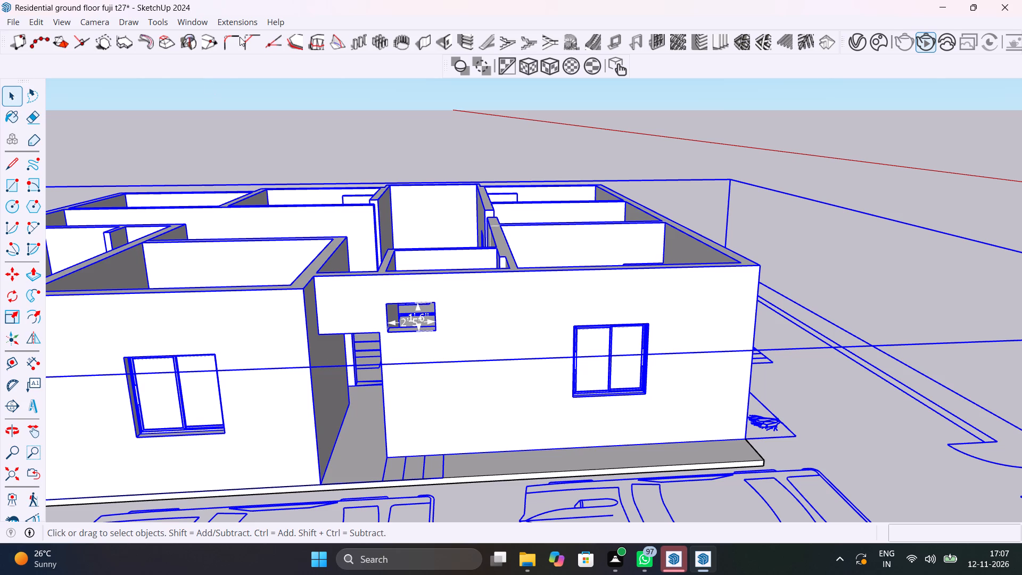
Clear the selection and save the residential ground floor model.
{"action": "left_click", "coordinate": [847, 141]}
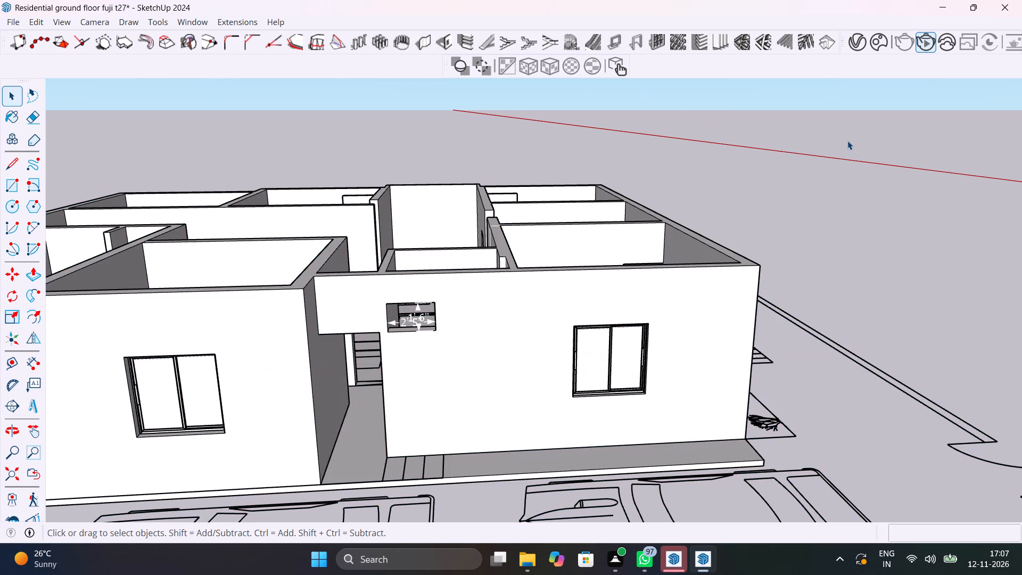
{"action": "key", "text": "ctrl+s"}
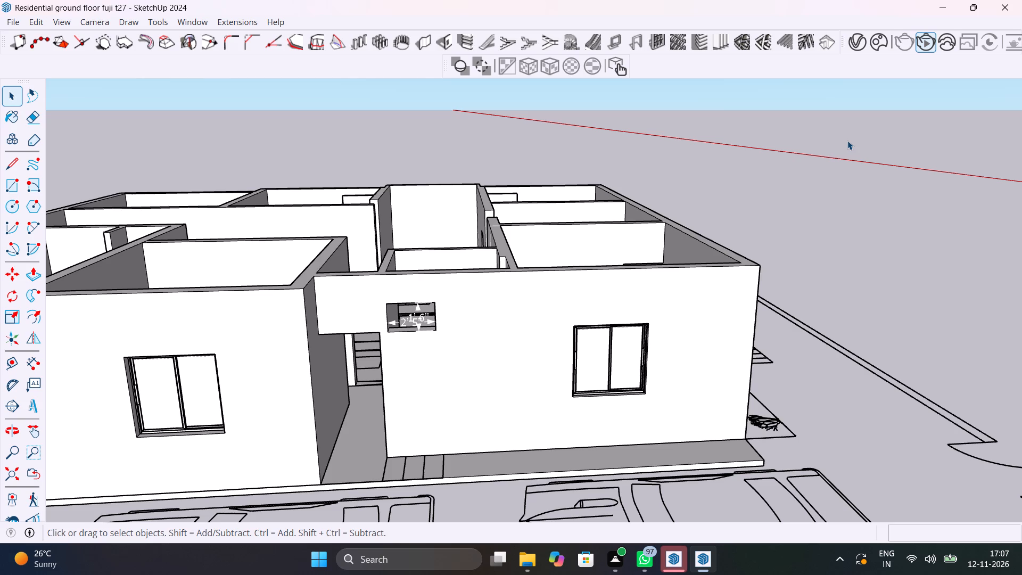
Reopen Window Crafter and set the awning window's frame colour to Anthracite Grey in its frame options.
{"action": "left_click", "coordinate": [244, 24]}
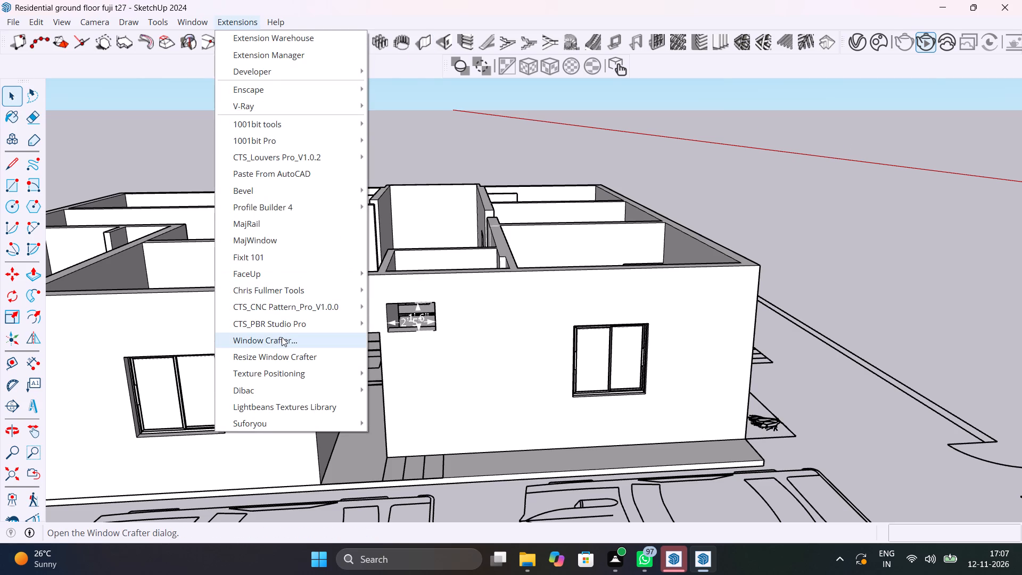
{"action": "left_click", "coordinate": [282, 337]}
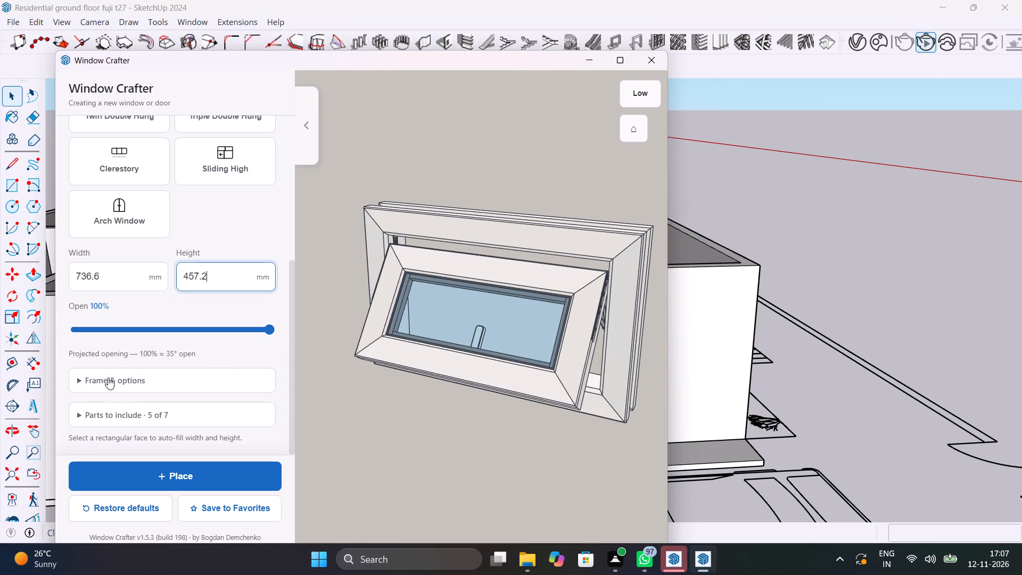
{"action": "left_click", "coordinate": [138, 380]}
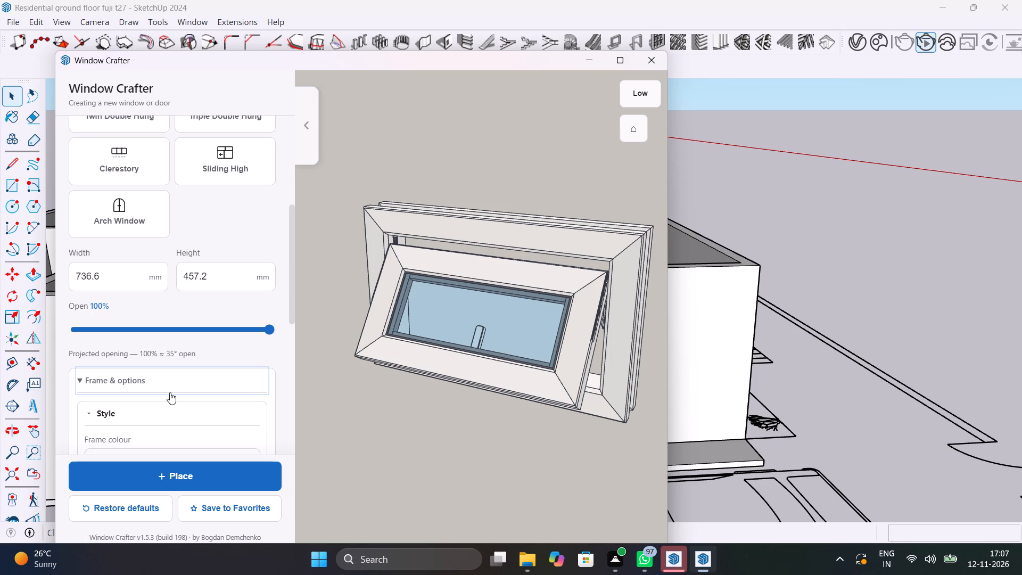
{"action": "scroll", "coordinate": [170, 392], "scroll_direction": "down", "scroll_amount": 2}
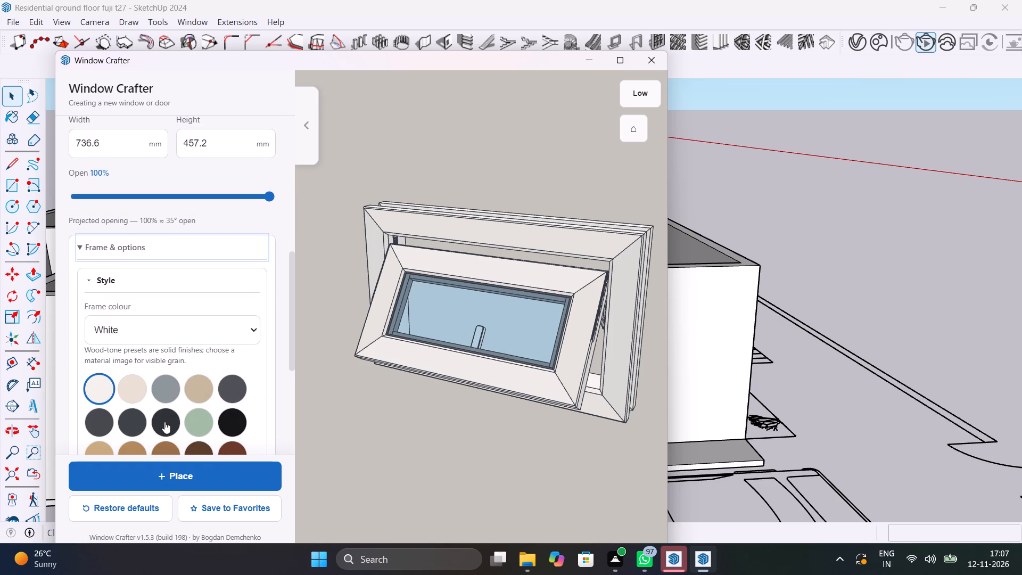
{"action": "left_click", "coordinate": [164, 421]}
{"action": "left_click", "coordinate": [156, 281]}
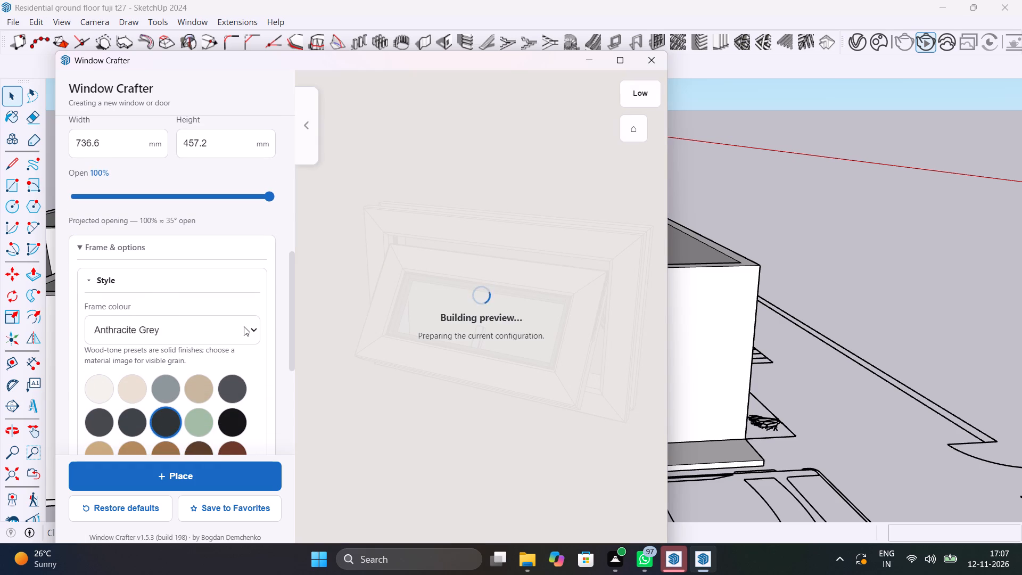
{"action": "left_click", "coordinate": [227, 289]}
{"action": "scroll", "coordinate": [243, 326], "scroll_direction": "down", "scroll_amount": 5}
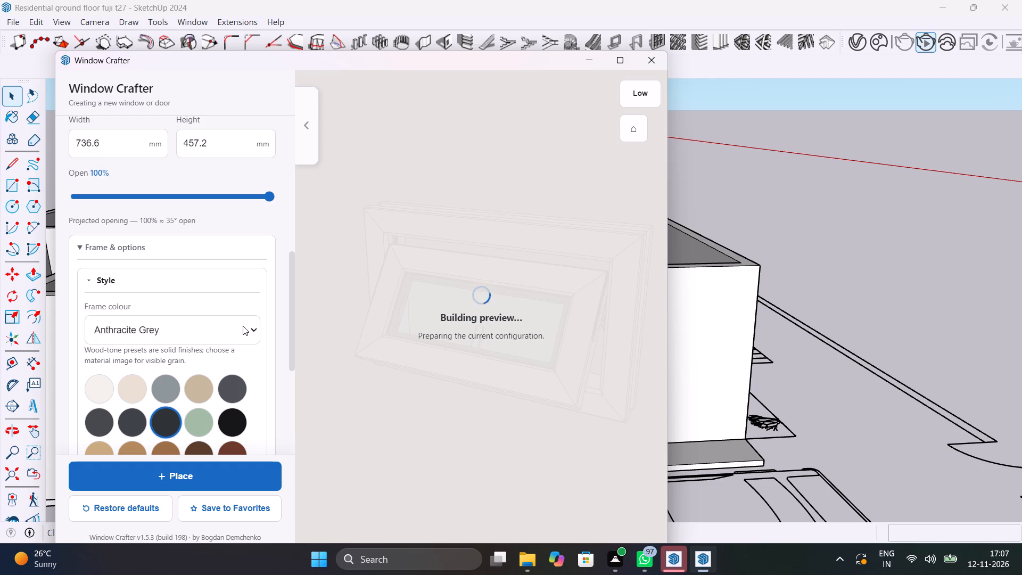
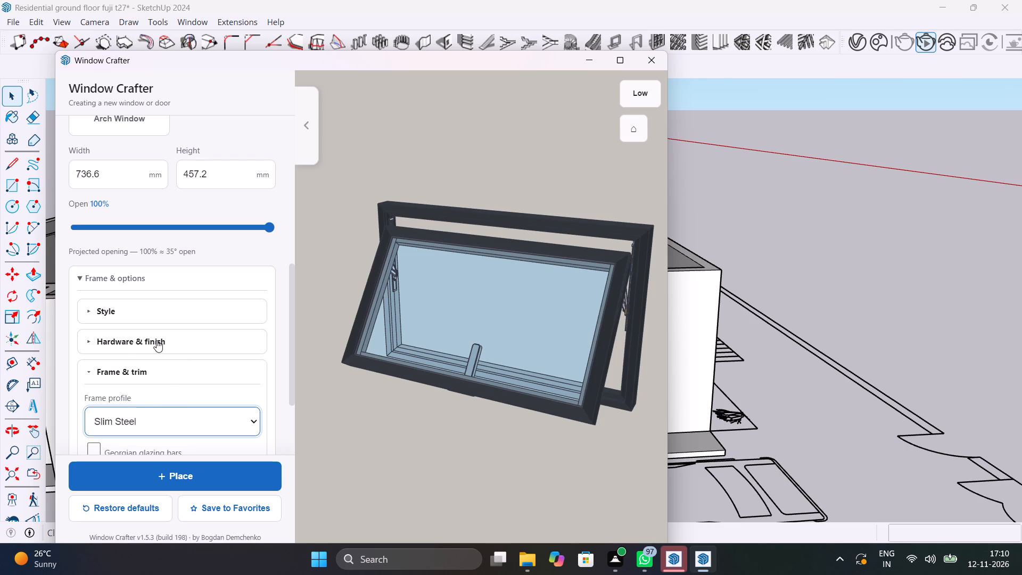
Place the configured 736.6 by 457.2 mm awning window with the Slim Steel frame profile into the model.
{"action": "scroll", "coordinate": [132, 418], "scroll_direction": "down", "scroll_amount": 2}
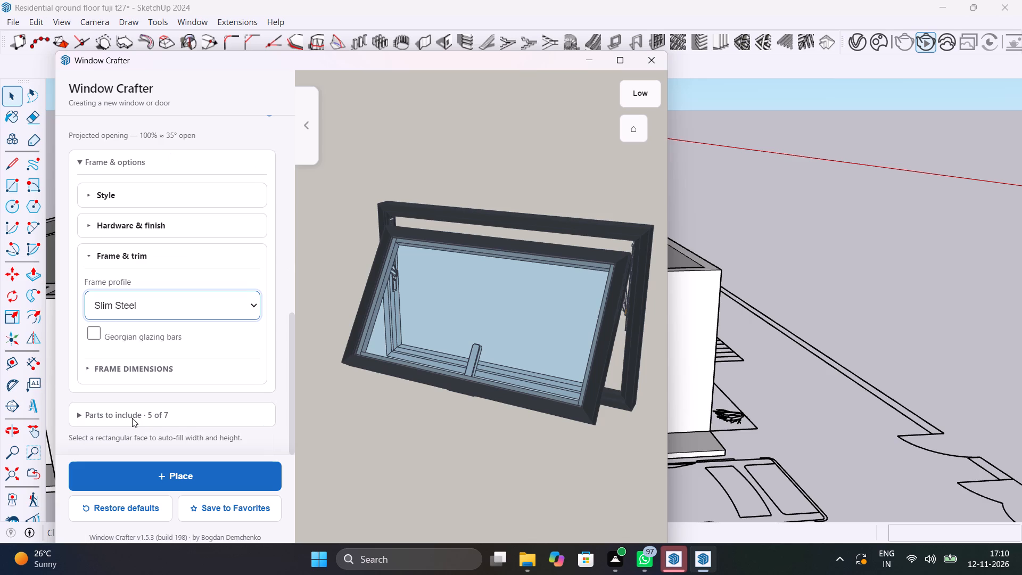
{"action": "scroll", "coordinate": [132, 418], "scroll_direction": "up", "scroll_amount": 2}
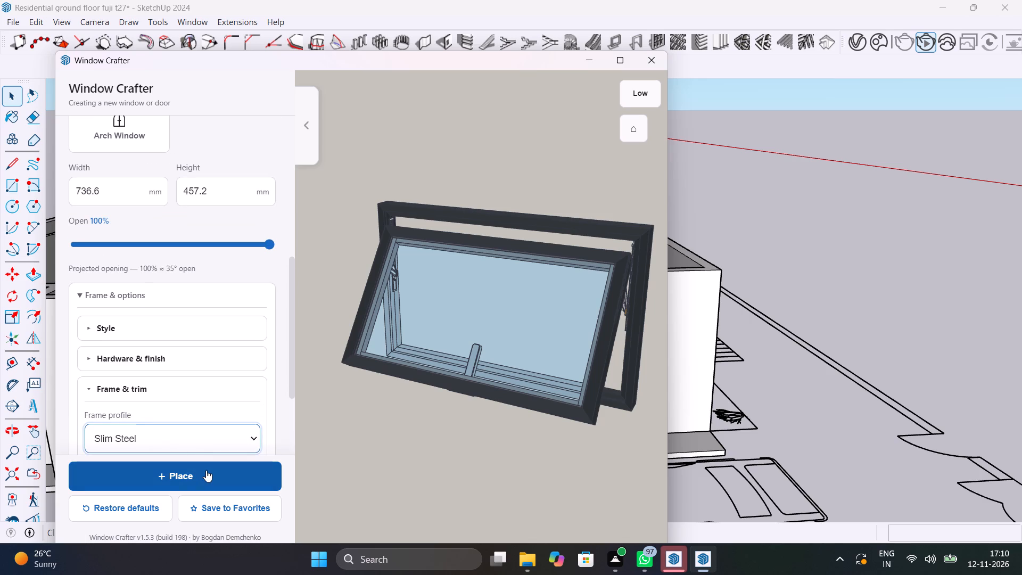
{"action": "left_click", "coordinate": [227, 478]}
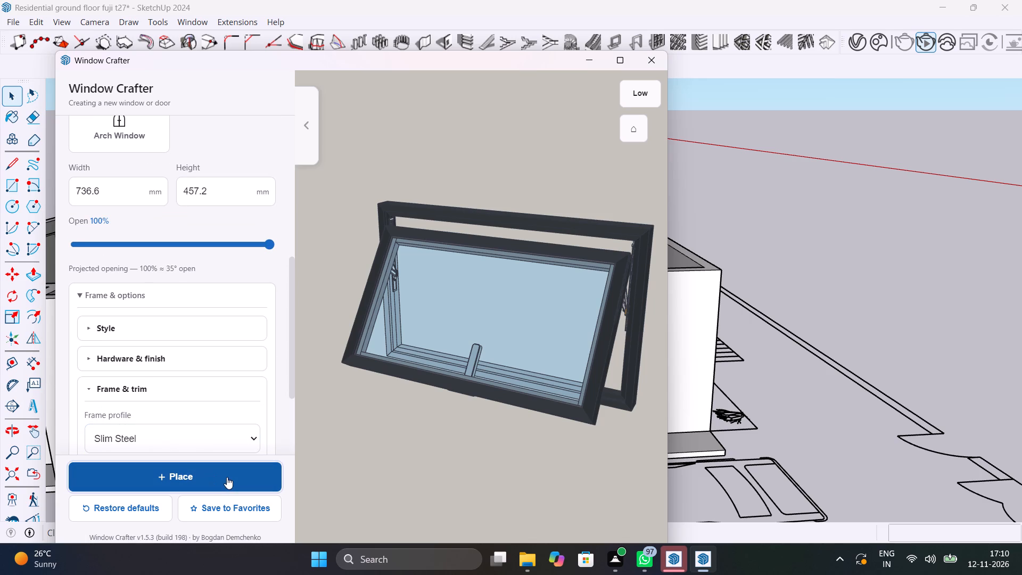
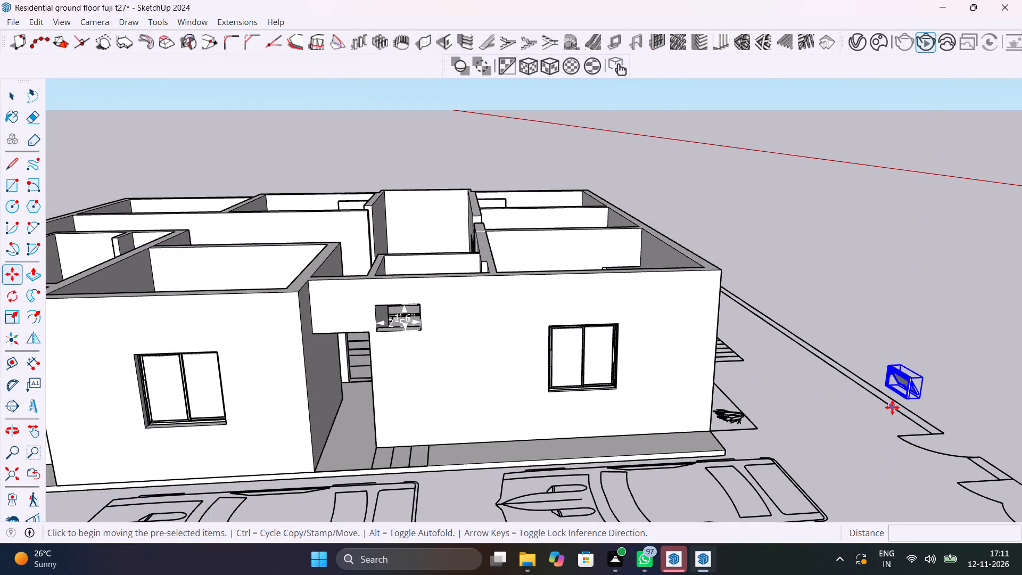
Delete the width and height dimension annotations from the small high opening in the front wall.
{"action": "key", "text": "space"}
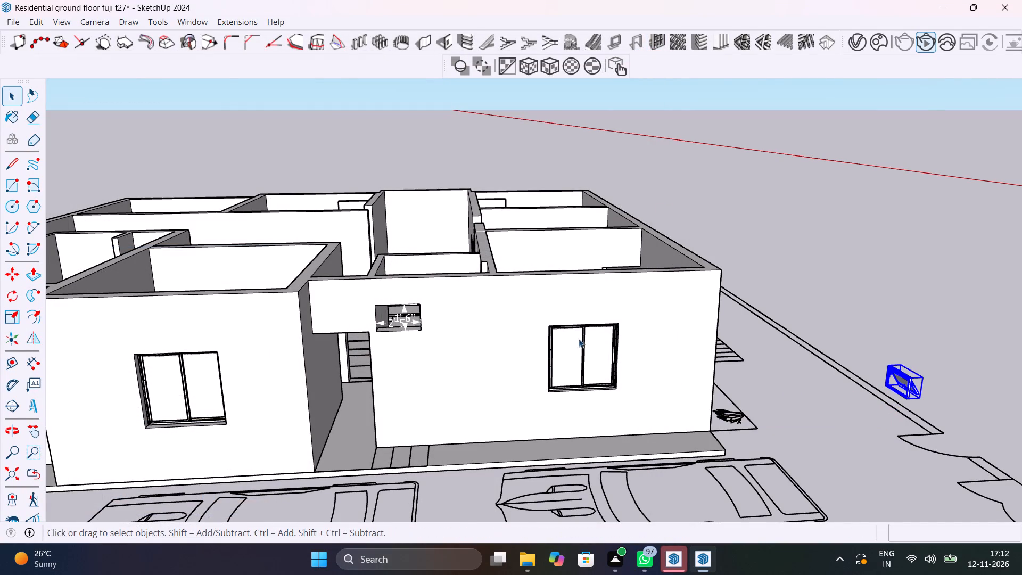
{"action": "left_click", "coordinate": [410, 322]}
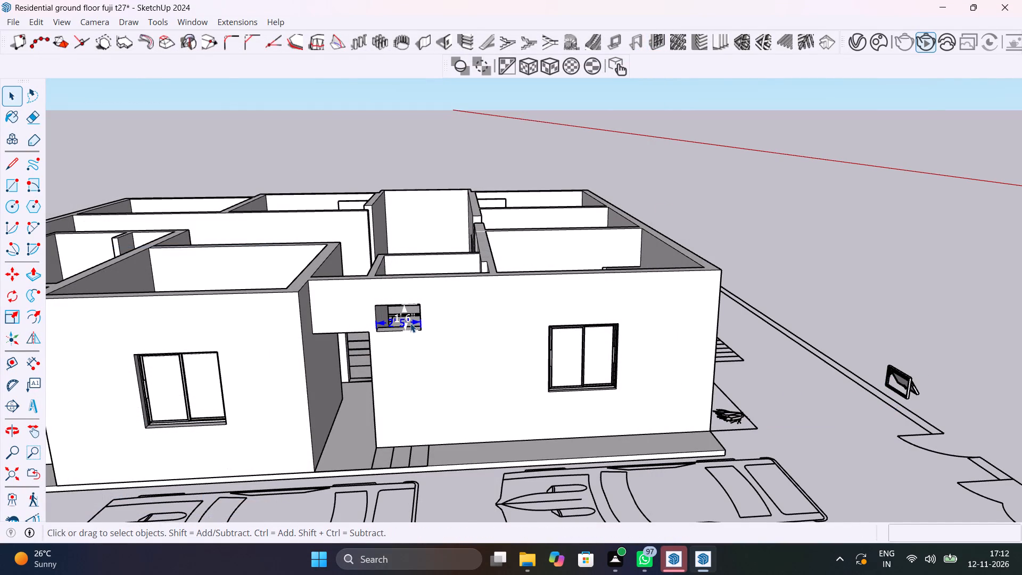
{"action": "key", "text": "Delete"}
{"action": "scroll", "coordinate": [410, 323], "scroll_direction": "up", "scroll_amount": 2}
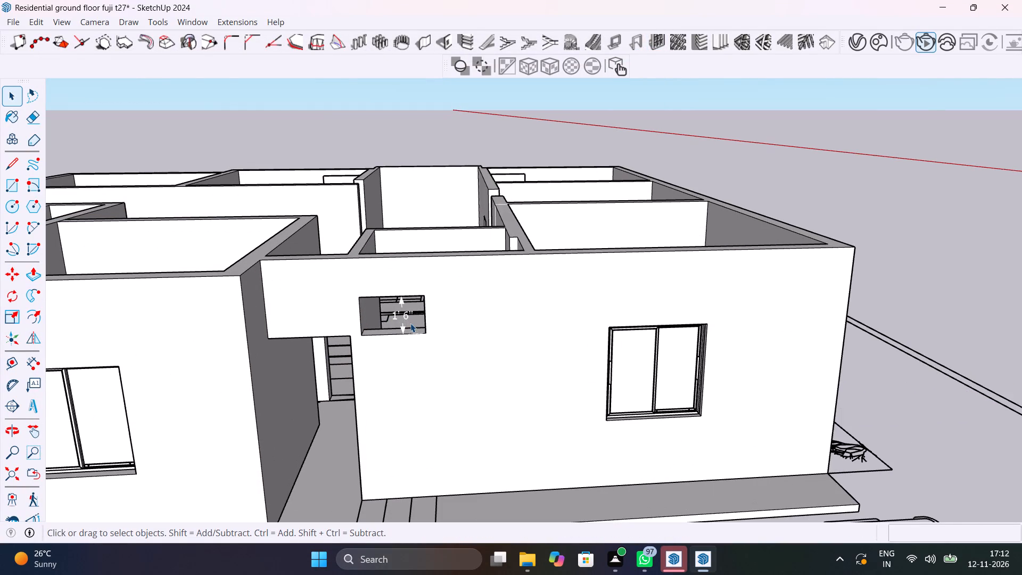
{"action": "left_click", "coordinate": [407, 314]}
{"action": "key", "text": "Delete"}
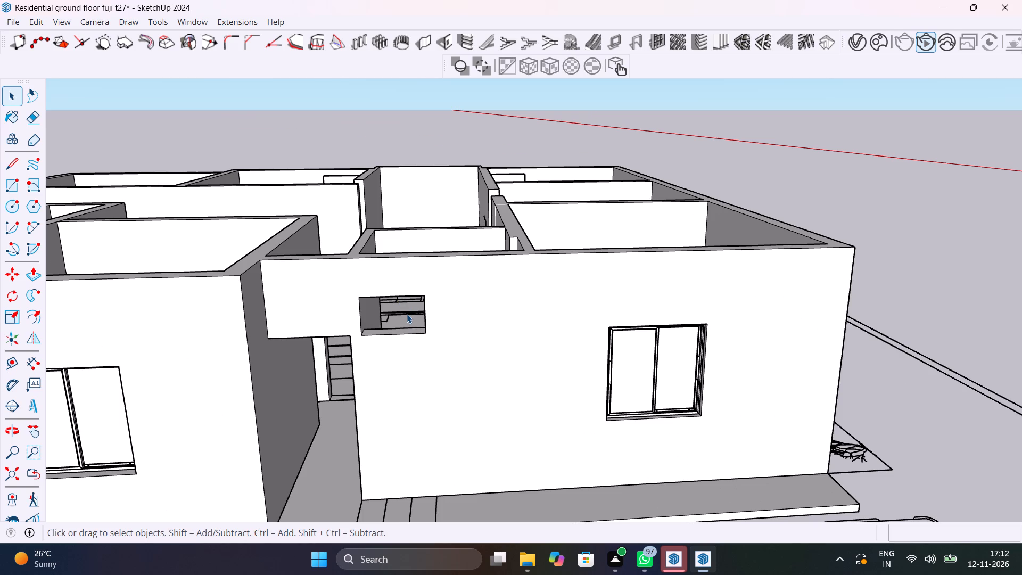
Rotate the awning window lying outside the boundary by 90 degrees about the vertical axis, around its lower frame corner.
{"action": "scroll", "coordinate": [407, 314], "scroll_direction": "down", "scroll_amount": 3}
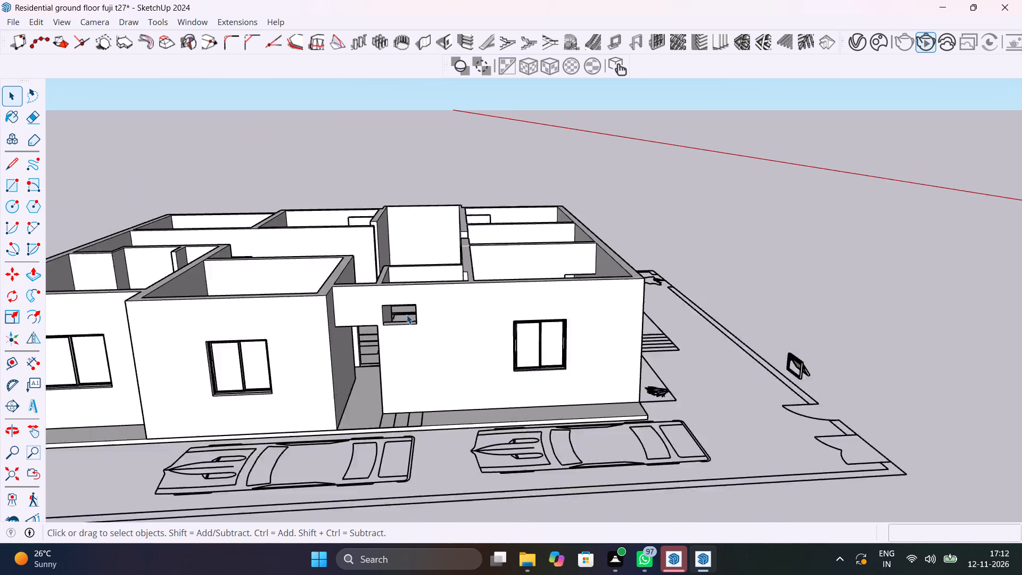
{"action": "scroll", "coordinate": [407, 315], "scroll_direction": "down", "scroll_amount": 5}
{"action": "scroll", "coordinate": [642, 346], "scroll_direction": "up", "scroll_amount": 14}
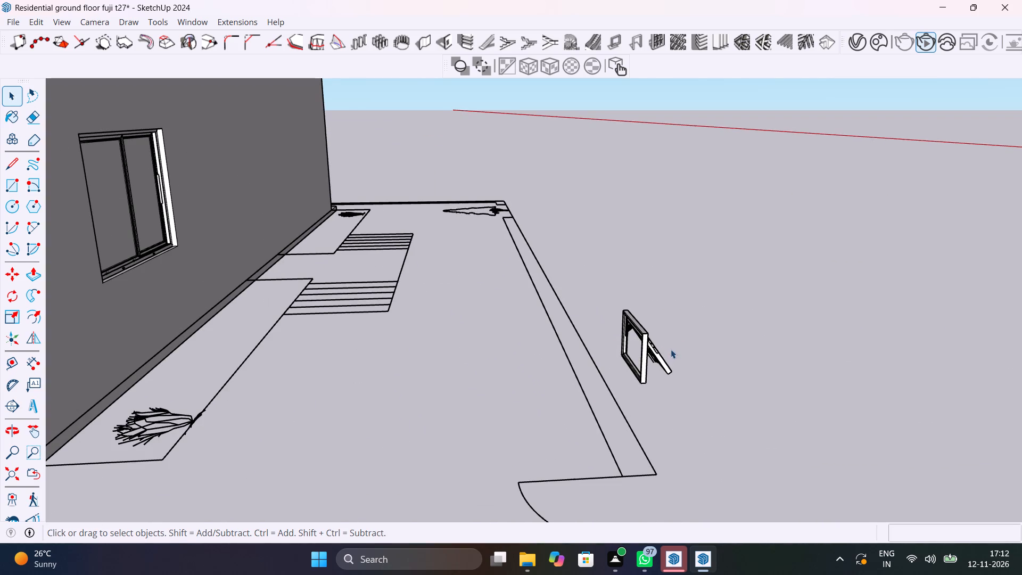
{"action": "scroll", "coordinate": [639, 350], "scroll_direction": "up", "scroll_amount": 1}
{"action": "middle_click_drag", "start_coordinate": [639, 350], "coordinate": [535, 364]}
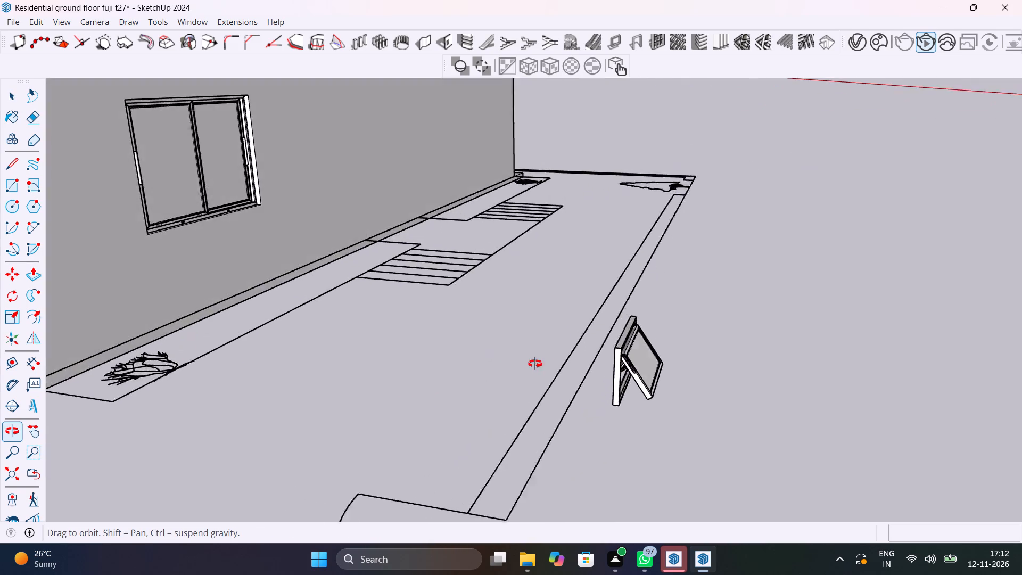
{"action": "middle_click_drag", "start_coordinate": [535, 364], "coordinate": [629, 366]}
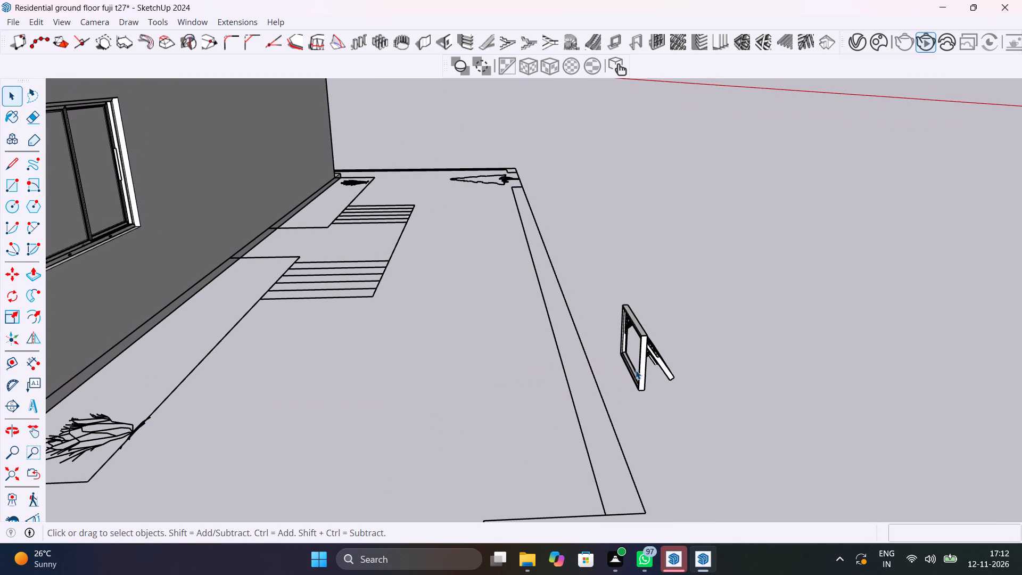
{"action": "left_click", "coordinate": [648, 341]}
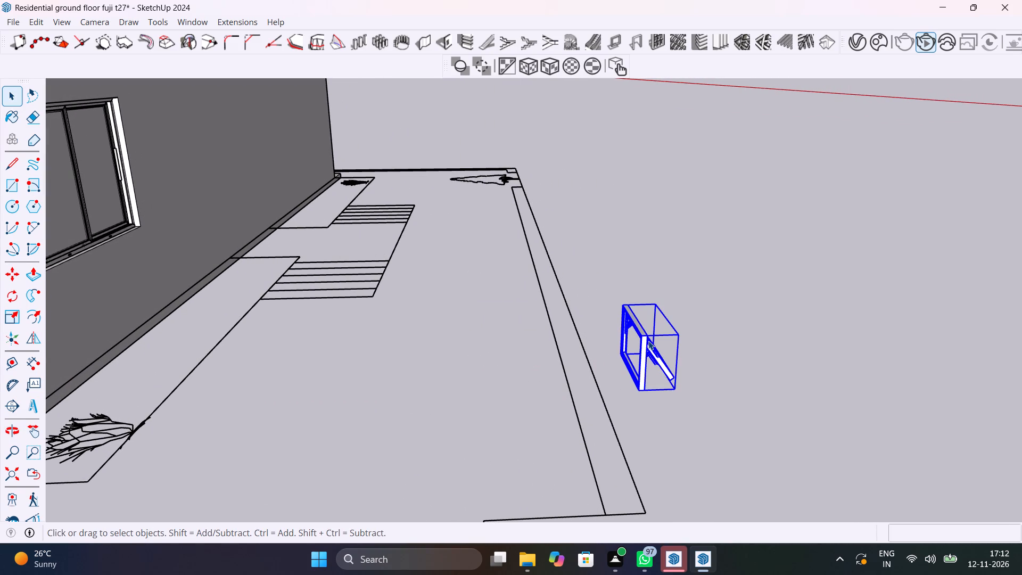
{"action": "key", "text": "q"}
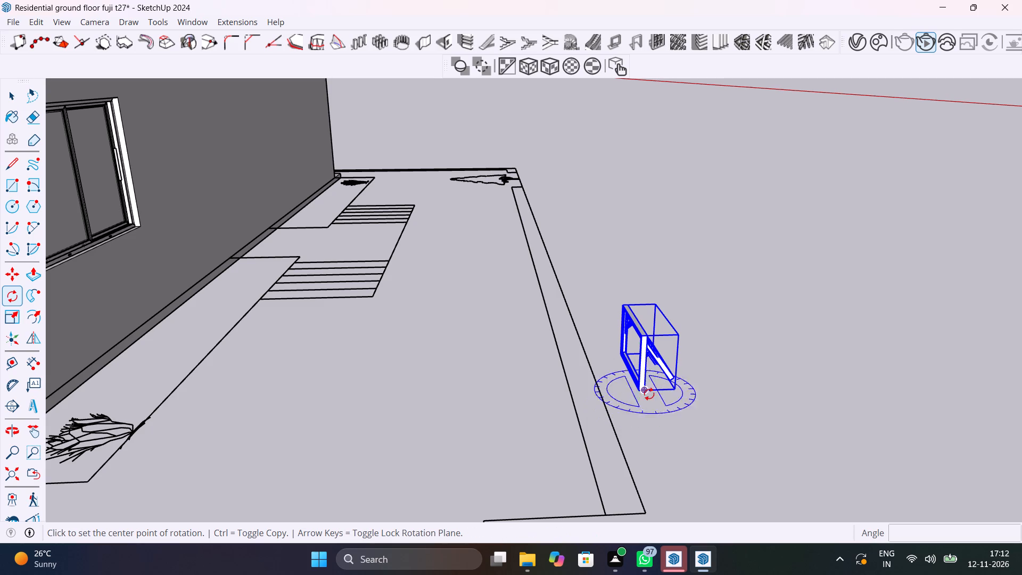
{"action": "key", "text": "Up"}
{"action": "left_click", "coordinate": [643, 393]}
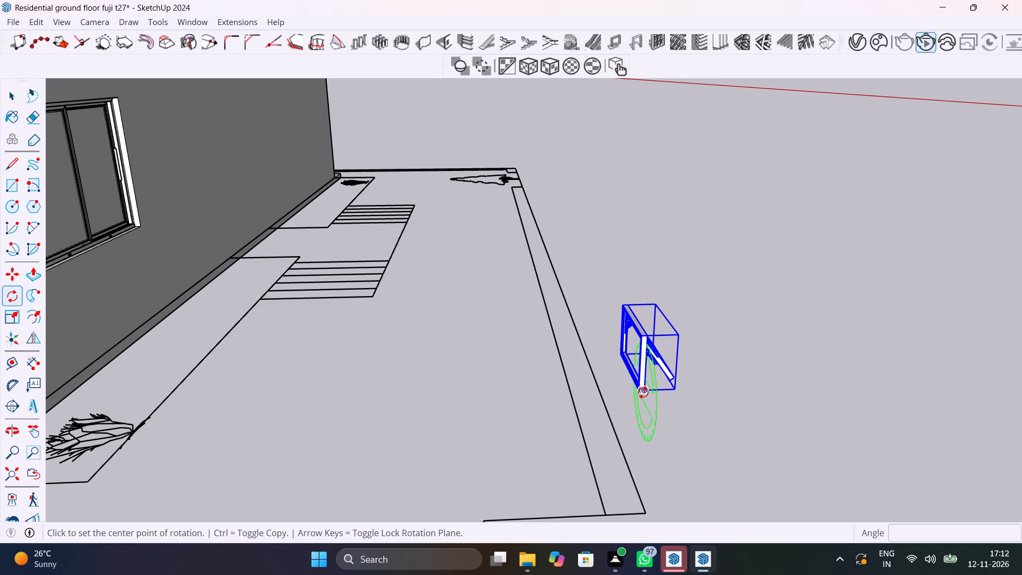
{"action": "left_click", "coordinate": [614, 391]}
{"action": "key", "text": "Escape"}
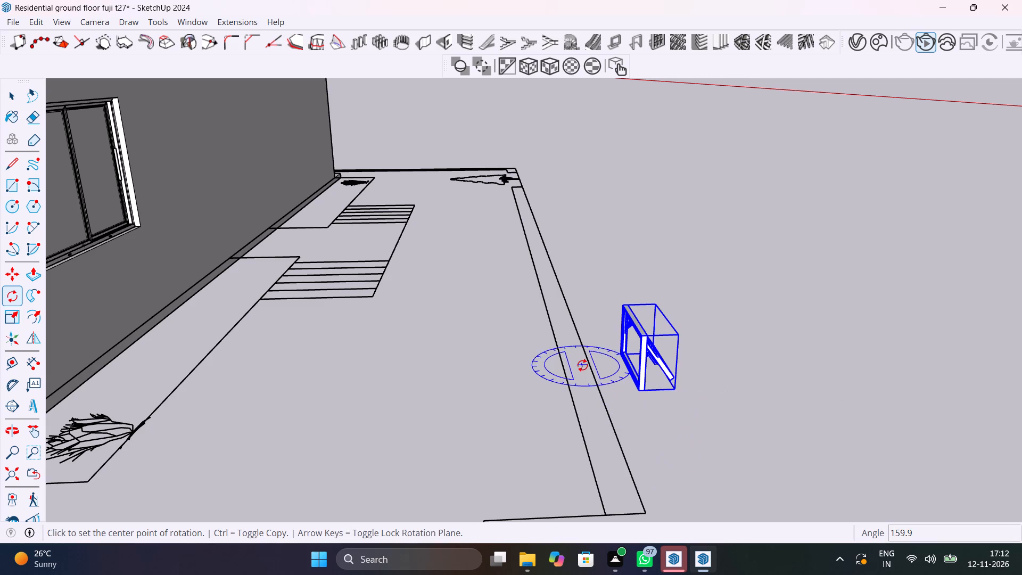
{"action": "left_click", "coordinate": [642, 399]}
{"action": "left_click", "coordinate": [582, 403]}
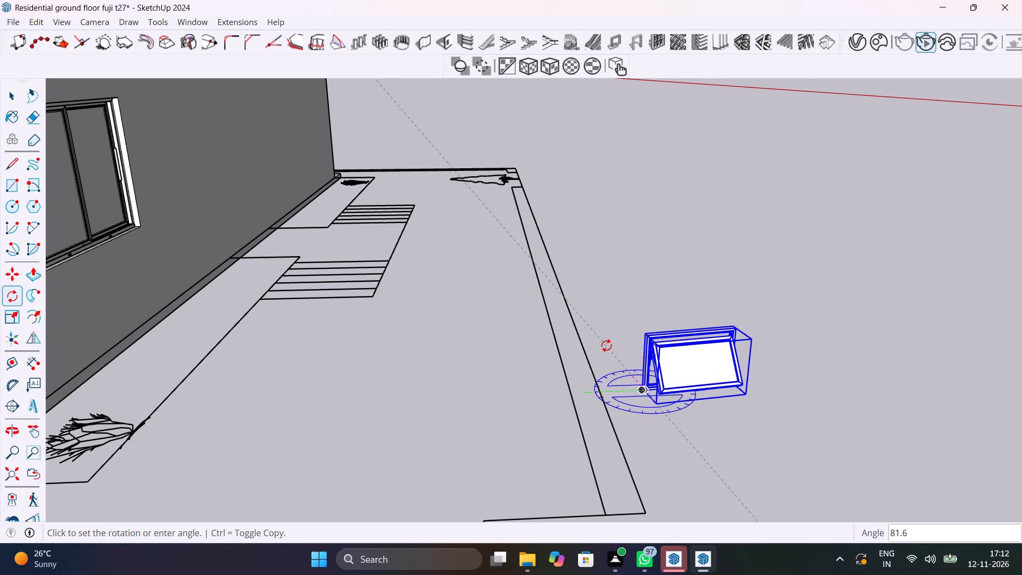
{"action": "type", "text": "90"}
{"action": "key", "text": "Return"}
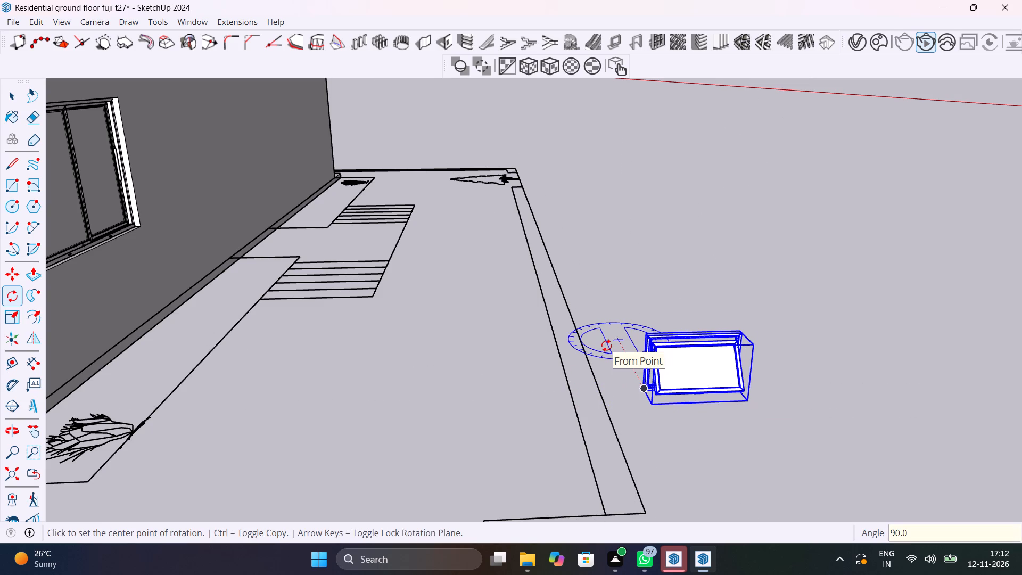
{"action": "key", "text": "space"}
{"action": "left_click", "coordinate": [606, 344]}
Move the rotated awning window by its lower outer frame corner into the small high opening in the front wall.
{"action": "scroll", "coordinate": [601, 371], "scroll_direction": "down", "scroll_amount": 11}
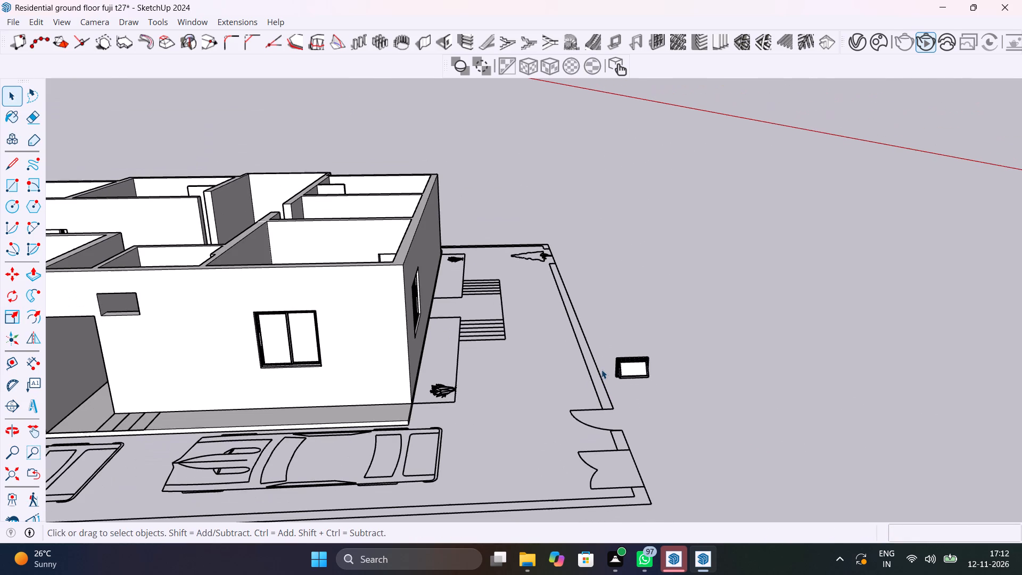
{"action": "middle_click_drag", "start_coordinate": [638, 375], "coordinate": [765, 391]}
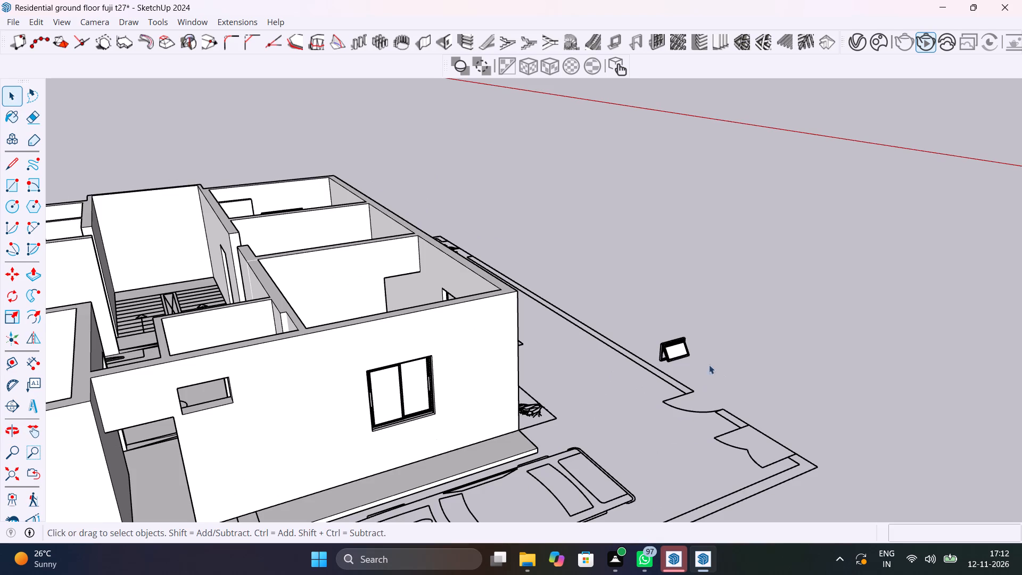
{"action": "scroll", "coordinate": [681, 346], "scroll_direction": "up", "scroll_amount": 15}
{"action": "left_click", "coordinate": [641, 339]}
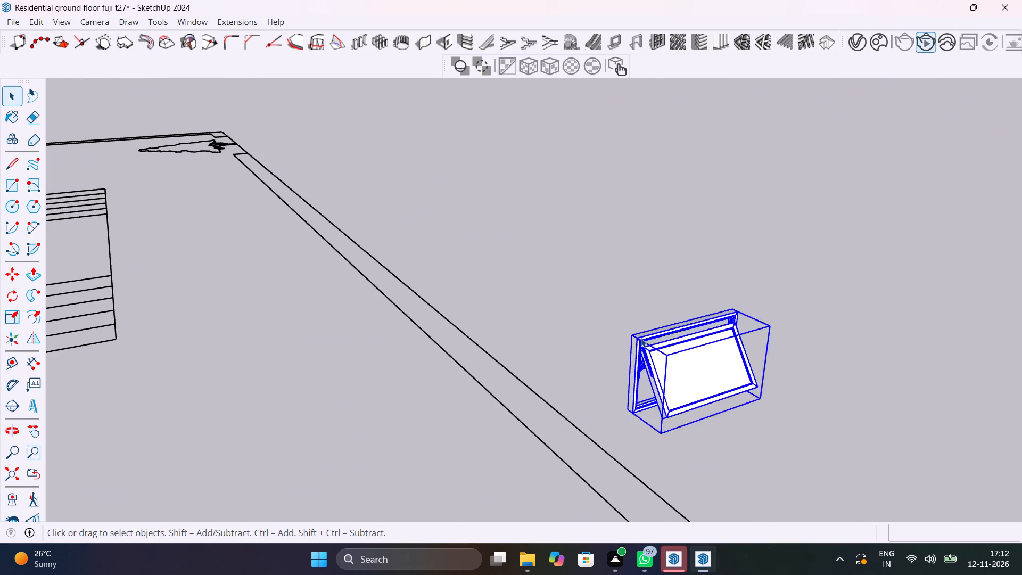
{"action": "scroll", "coordinate": [641, 338], "scroll_direction": "up", "scroll_amount": 4}
{"action": "key", "text": "m"}
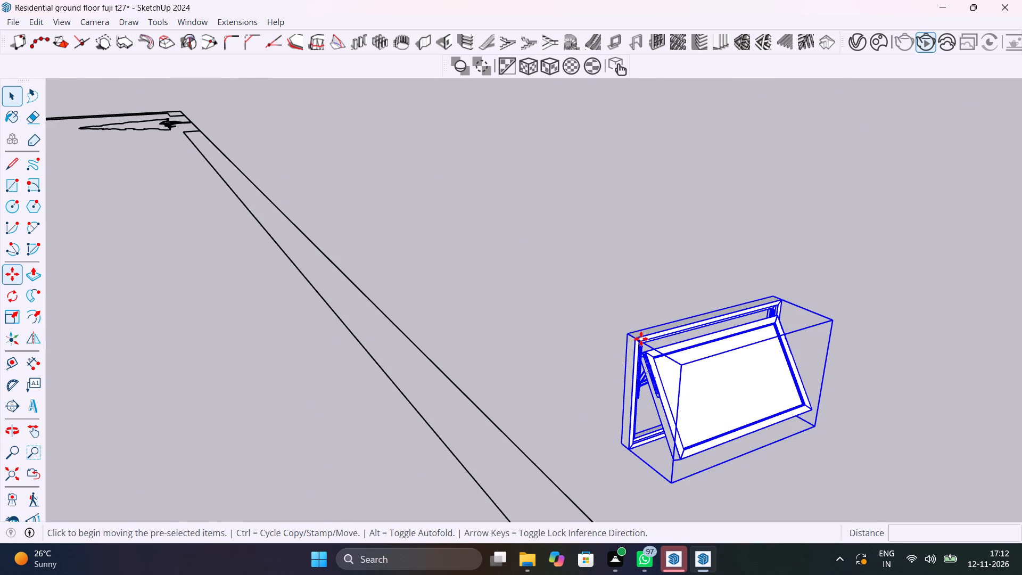
{"action": "scroll", "coordinate": [621, 441], "scroll_direction": "up", "scroll_amount": 12}
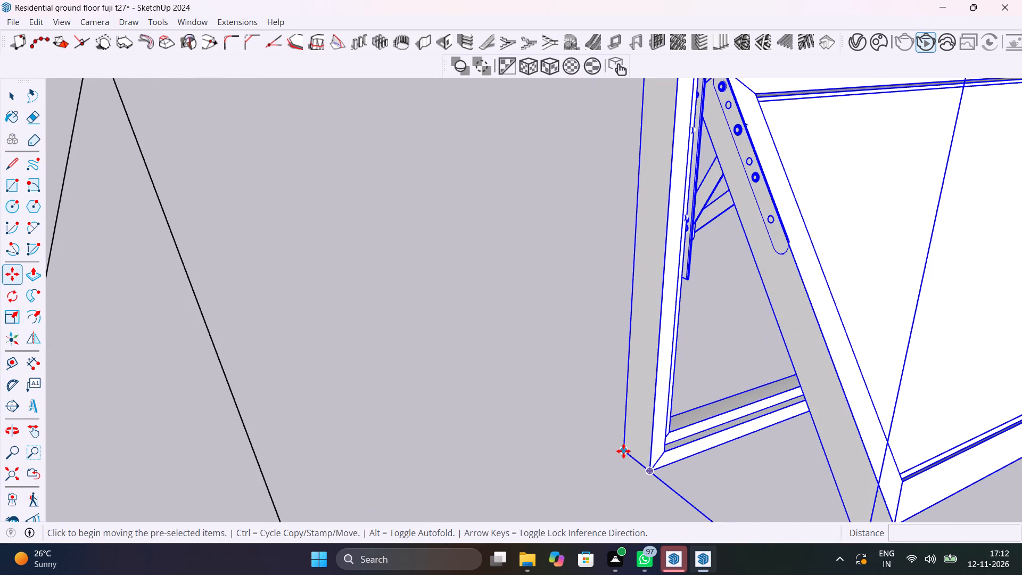
{"action": "left_click", "coordinate": [623, 450]}
{"action": "scroll", "coordinate": [498, 455], "scroll_direction": "down", "scroll_amount": 16}
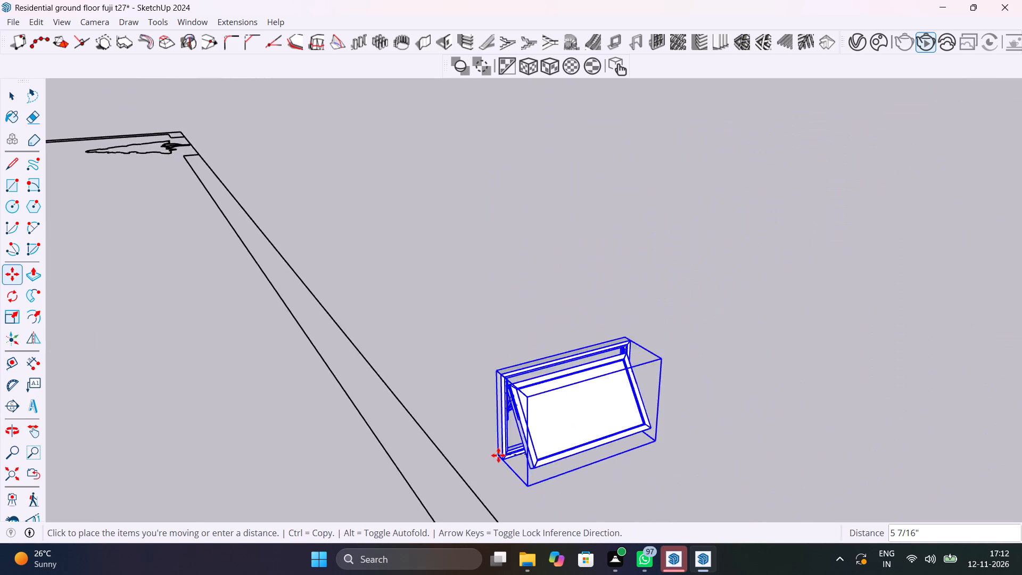
{"action": "scroll", "coordinate": [497, 442], "scroll_direction": "down", "scroll_amount": 15}
{"action": "scroll", "coordinate": [417, 437], "scroll_direction": "down", "scroll_amount": 9}
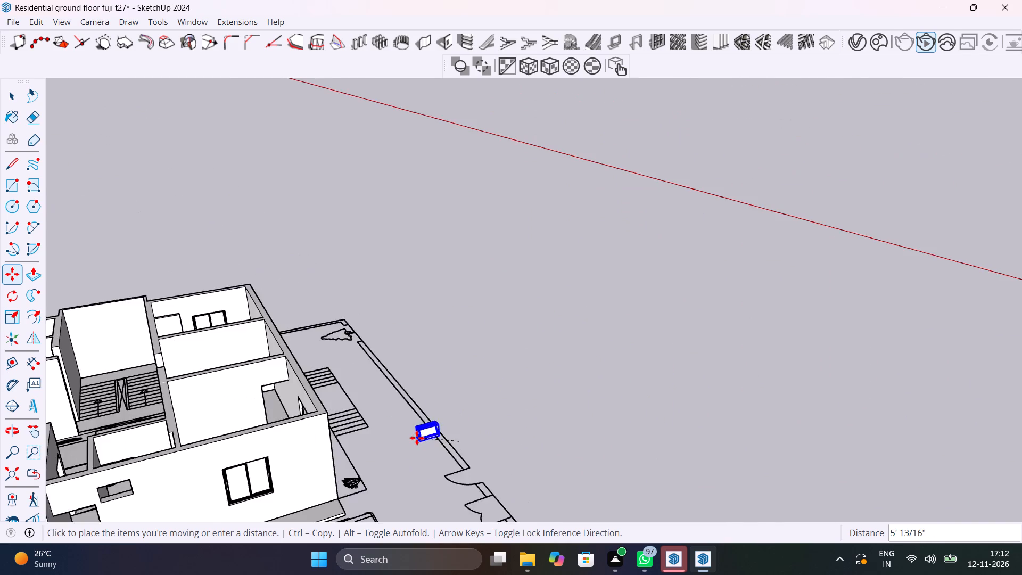
{"action": "scroll", "coordinate": [417, 438], "scroll_direction": "down", "scroll_amount": 7}
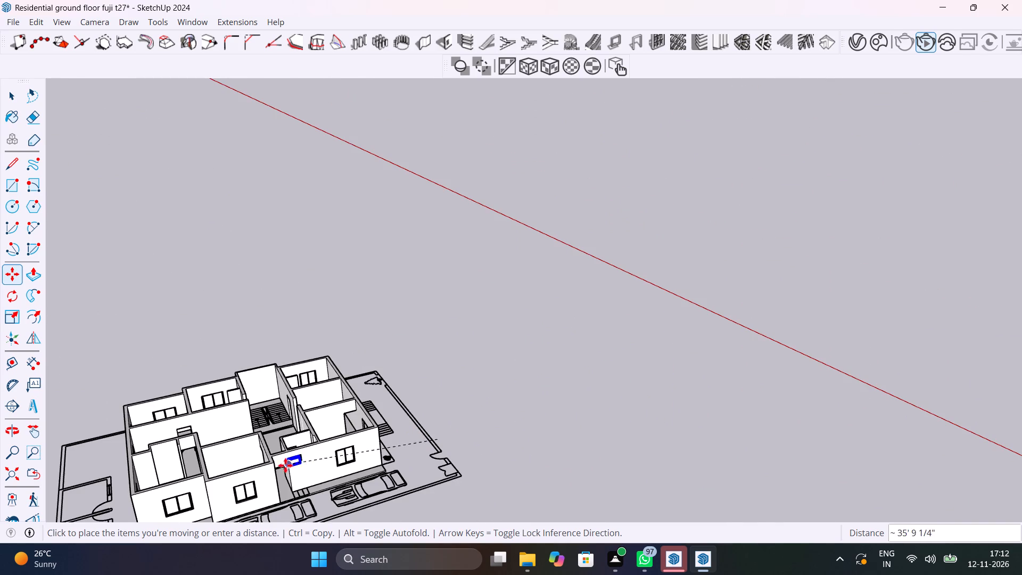
{"action": "scroll", "coordinate": [312, 468], "scroll_direction": "up", "scroll_amount": 20}
{"action": "scroll", "coordinate": [312, 468], "scroll_direction": "up", "scroll_amount": 1}
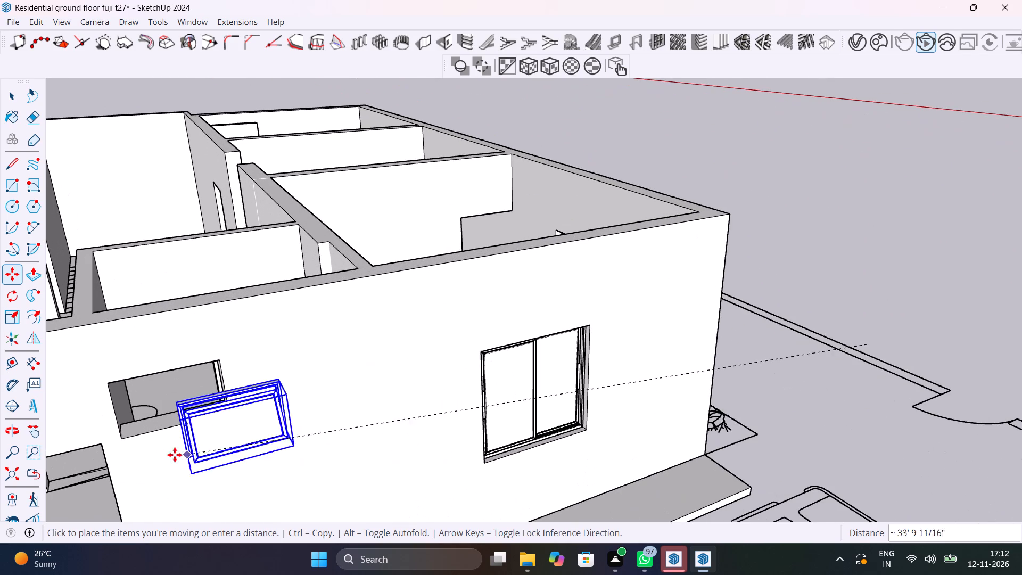
{"action": "middle_click_drag", "start_coordinate": [163, 450], "coordinate": [352, 457]}
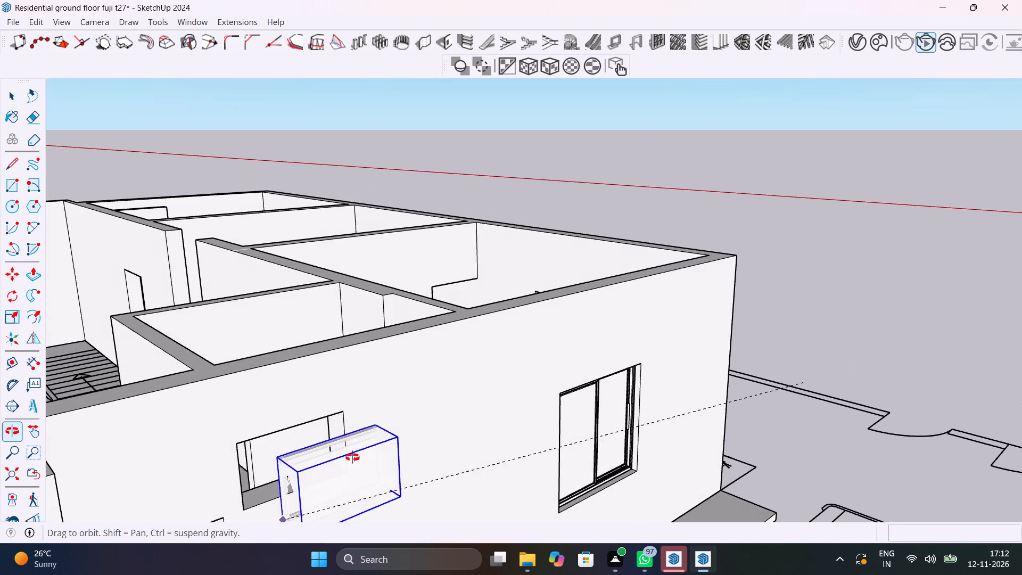
{"action": "middle_click_drag", "start_coordinate": [352, 457], "coordinate": [298, 457]}
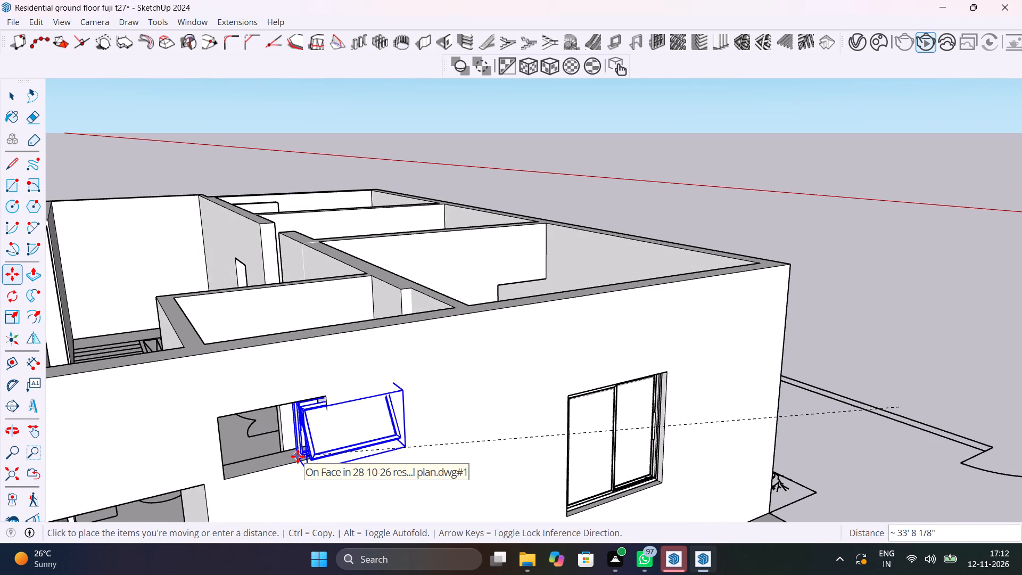
{"action": "scroll", "coordinate": [225, 478], "scroll_direction": "up", "scroll_amount": 9}
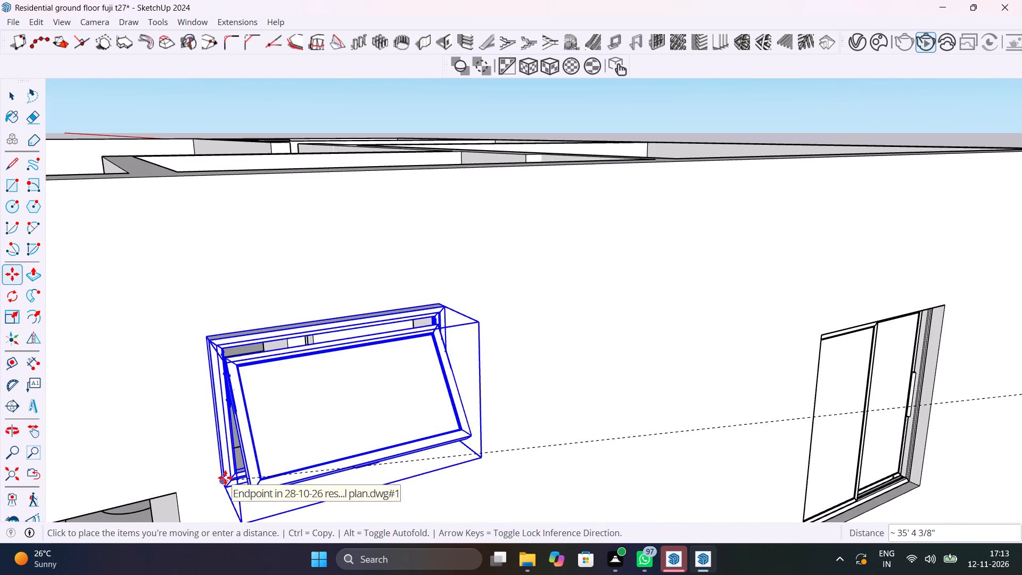
{"action": "middle_click_drag", "start_coordinate": [220, 475], "coordinate": [201, 472]}
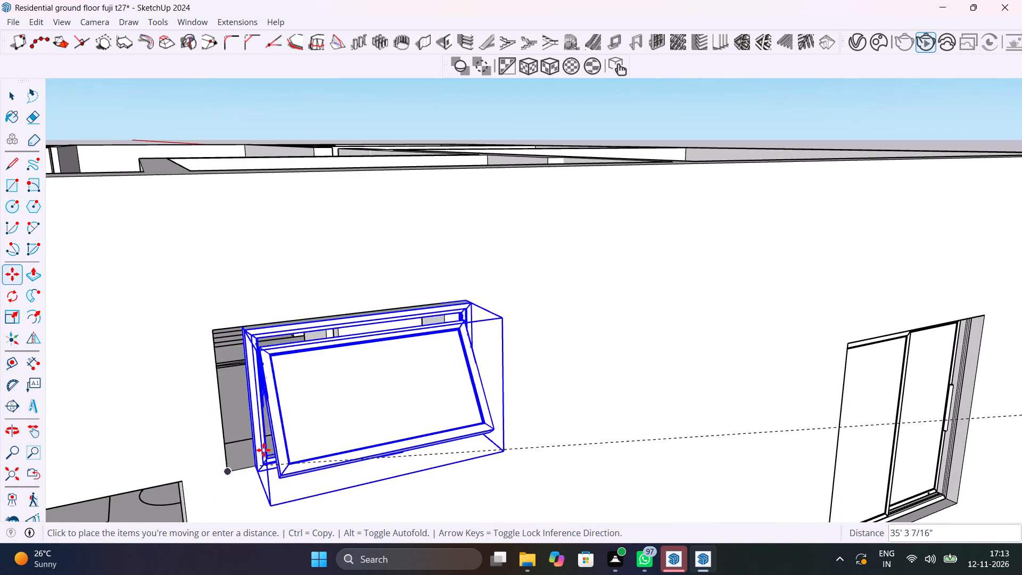
{"action": "scroll", "coordinate": [263, 449], "scroll_direction": "up", "scroll_amount": 11}
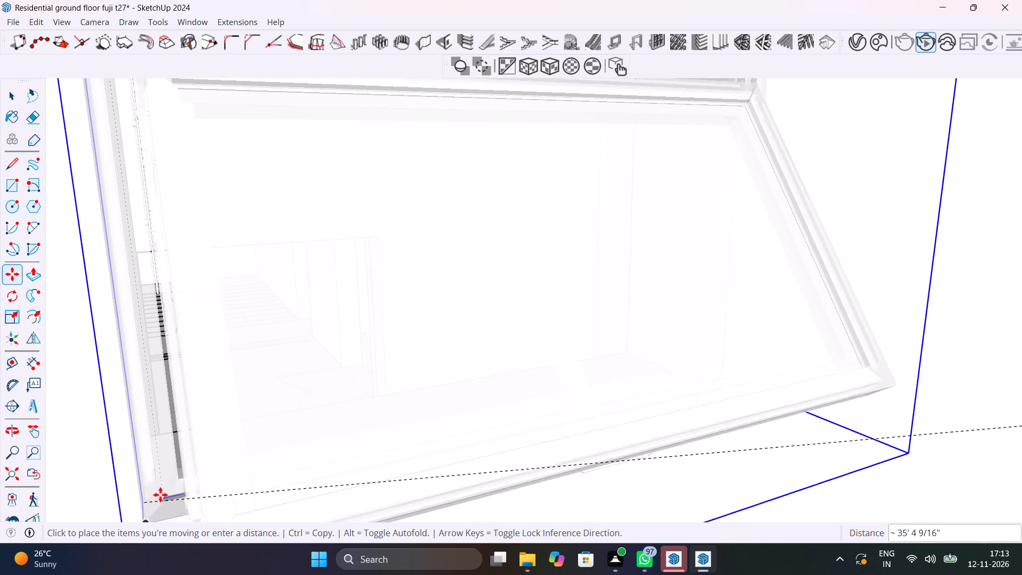
{"action": "left_click", "coordinate": [166, 499]}
{"action": "middle_click_drag", "start_coordinate": [178, 455], "coordinate": [245, 503]}
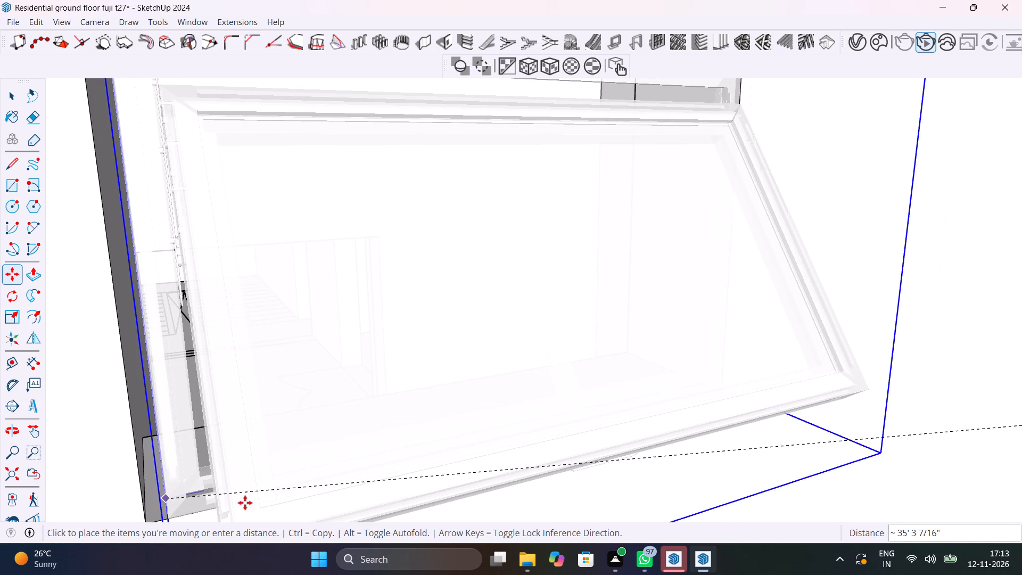
{"action": "middle_click_drag", "start_coordinate": [245, 503], "coordinate": [345, 551]}
{"action": "scroll", "coordinate": [319, 398], "scroll_direction": "down", "scroll_amount": 14}
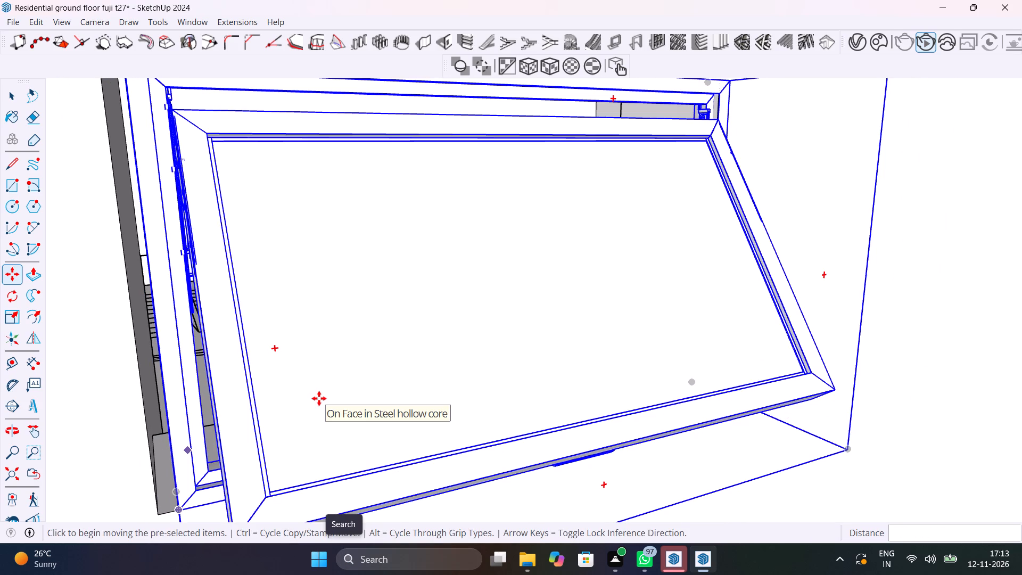
{"action": "scroll", "coordinate": [224, 358], "scroll_direction": "down", "scroll_amount": 6}
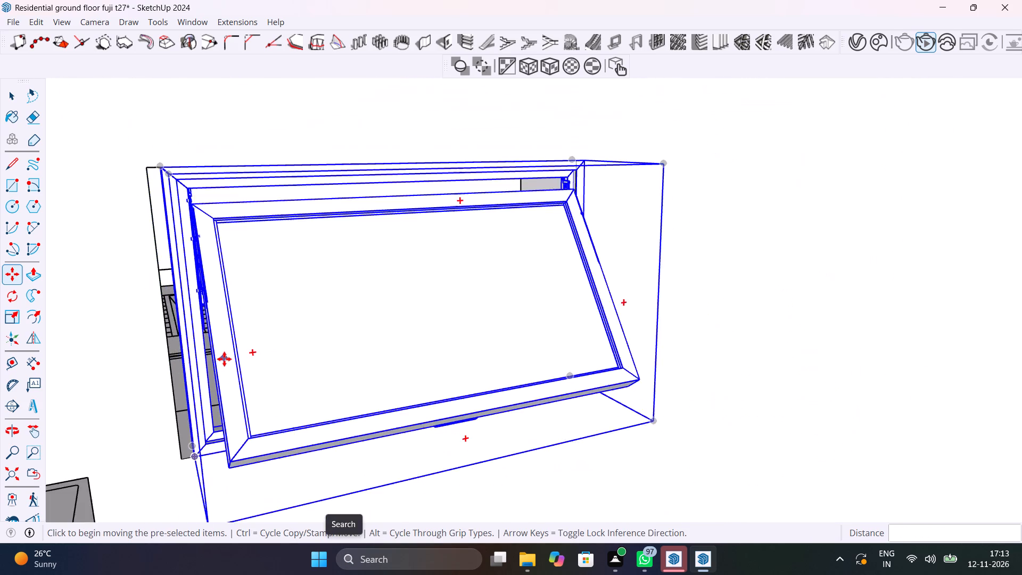
{"action": "scroll", "coordinate": [224, 359], "scroll_direction": "down", "scroll_amount": 9}
{"action": "key", "text": "space"}
Move the awning window by its lower frame corner about 7 5/16" onto the lower corner of the opening on the room-side wall face.
{"action": "middle_click_drag", "start_coordinate": [218, 363], "coordinate": [719, 482]}
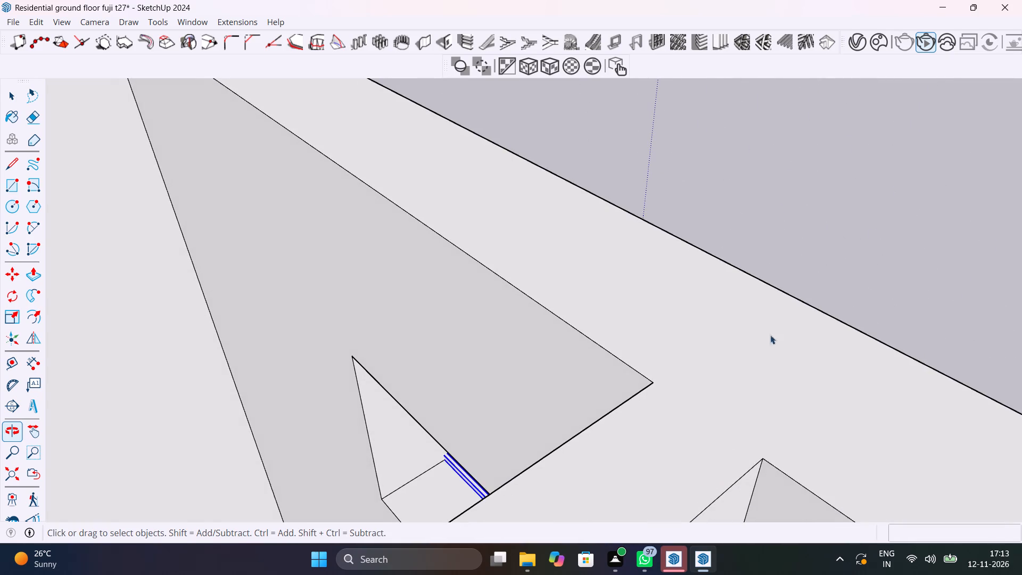
{"action": "left_click", "coordinate": [881, 173]}
{"action": "middle_click_drag", "start_coordinate": [413, 448], "coordinate": [727, 371]}
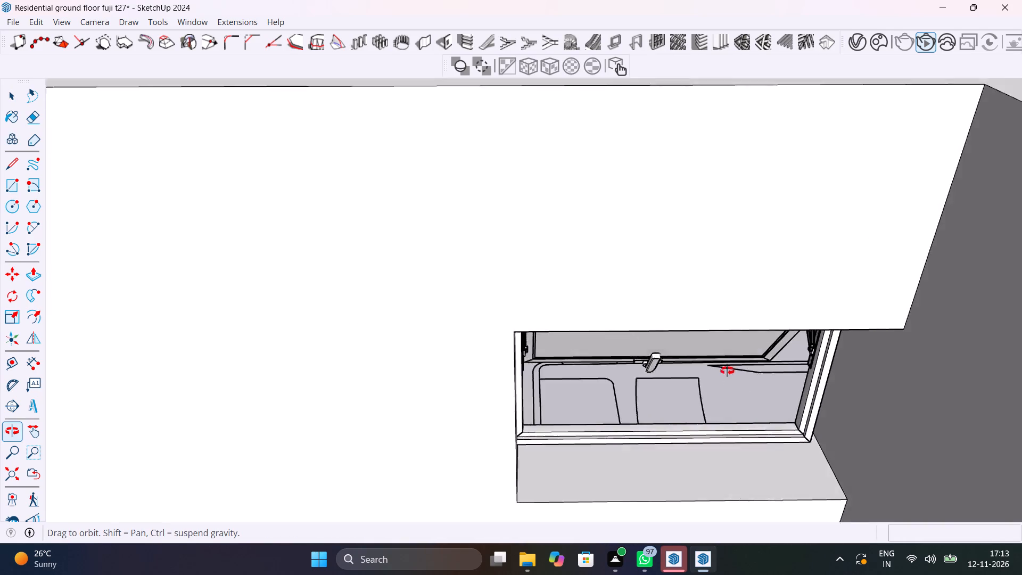
{"action": "middle_click_drag", "start_coordinate": [727, 371], "coordinate": [723, 360]}
{"action": "left_click", "coordinate": [729, 452]}
{"action": "scroll", "coordinate": [729, 453], "scroll_direction": "up", "scroll_amount": 5}
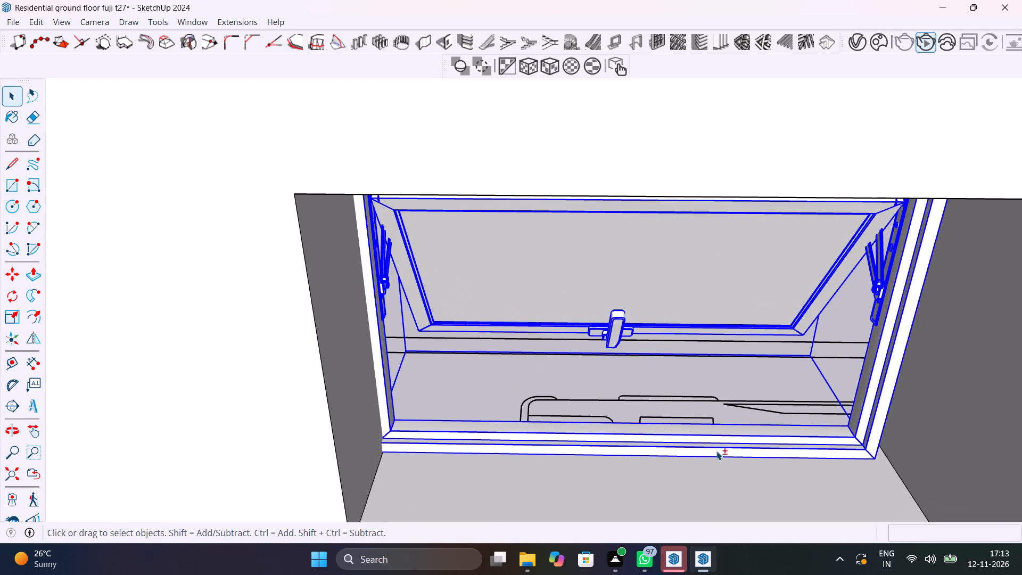
{"action": "middle_click_drag", "start_coordinate": [634, 419], "coordinate": [557, 313], "text": "shift"}
{"action": "scroll", "coordinate": [559, 314], "scroll_direction": "up", "scroll_amount": 1}
{"action": "key", "text": "m"}
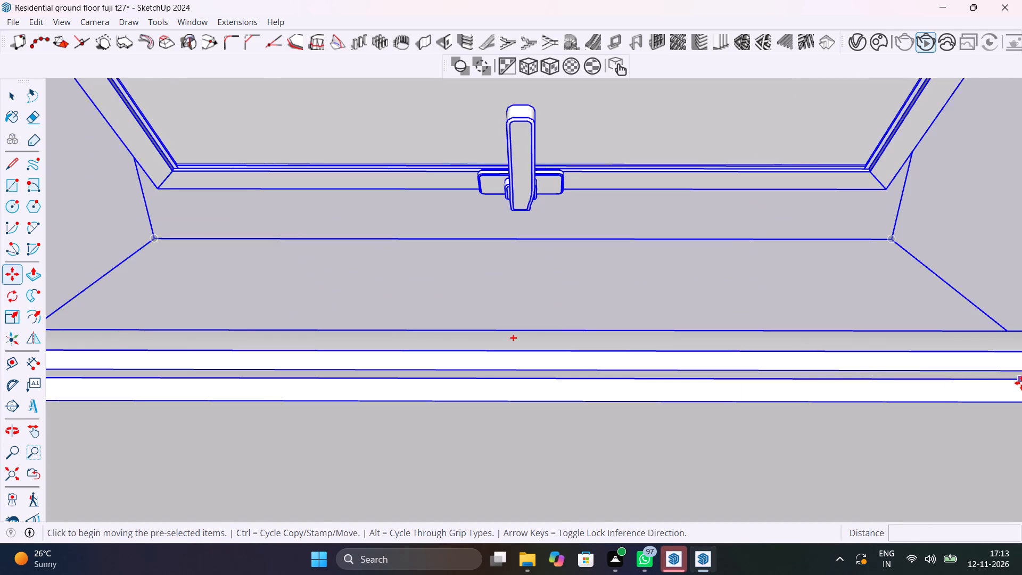
{"action": "scroll", "coordinate": [855, 373], "scroll_direction": "down", "scroll_amount": 12}
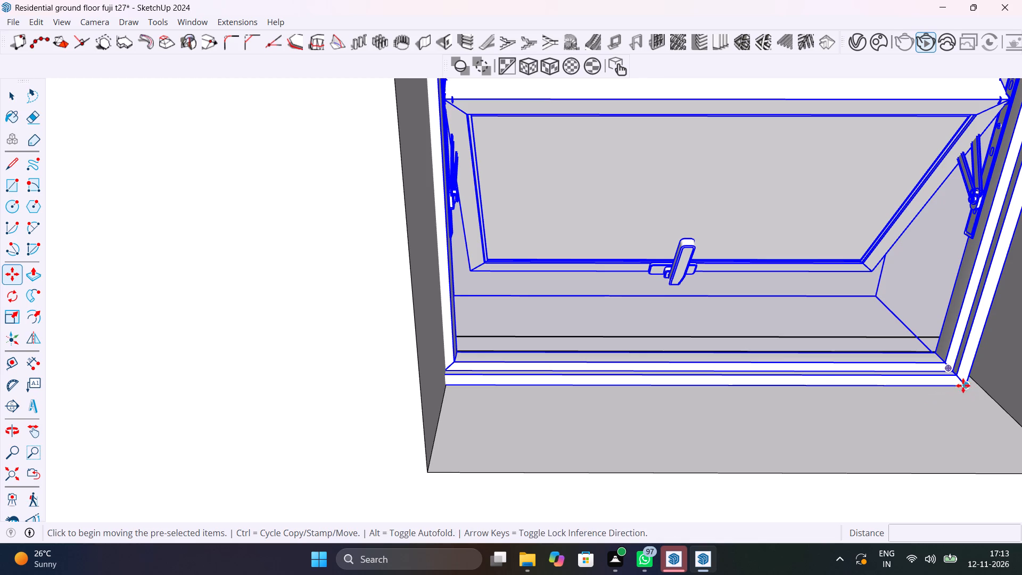
{"action": "left_click", "coordinate": [963, 386]}
{"action": "scroll", "coordinate": [826, 427], "scroll_direction": "down", "scroll_amount": 5}
{"action": "middle_click_drag", "start_coordinate": [813, 424], "coordinate": [584, 404], "text": "shift"}
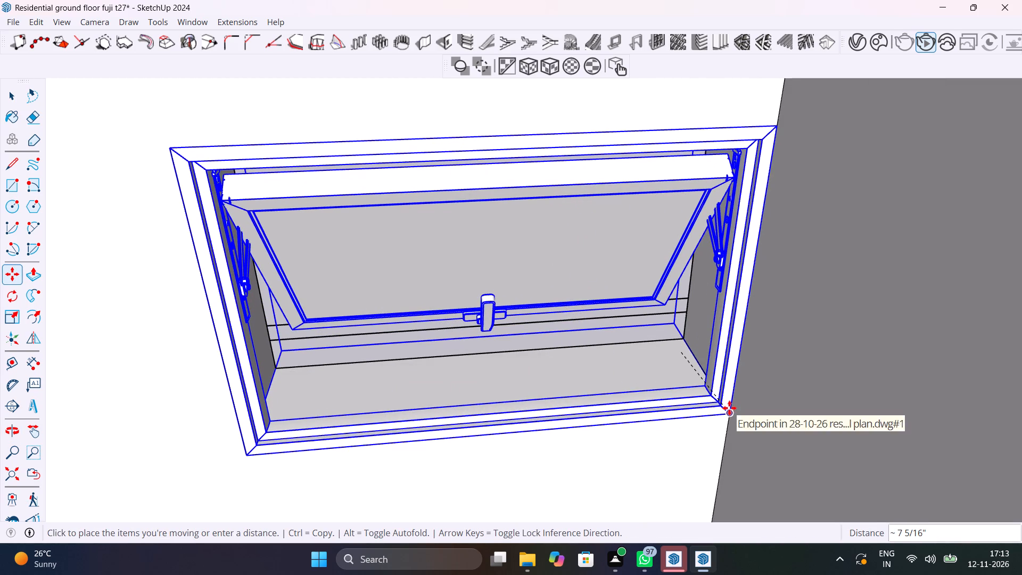
{"action": "left_click", "coordinate": [729, 407]}
Shift the awning window about 2 3/8" from the room-side wall face back into the wall's thickness.
{"action": "left_click", "coordinate": [730, 416]}
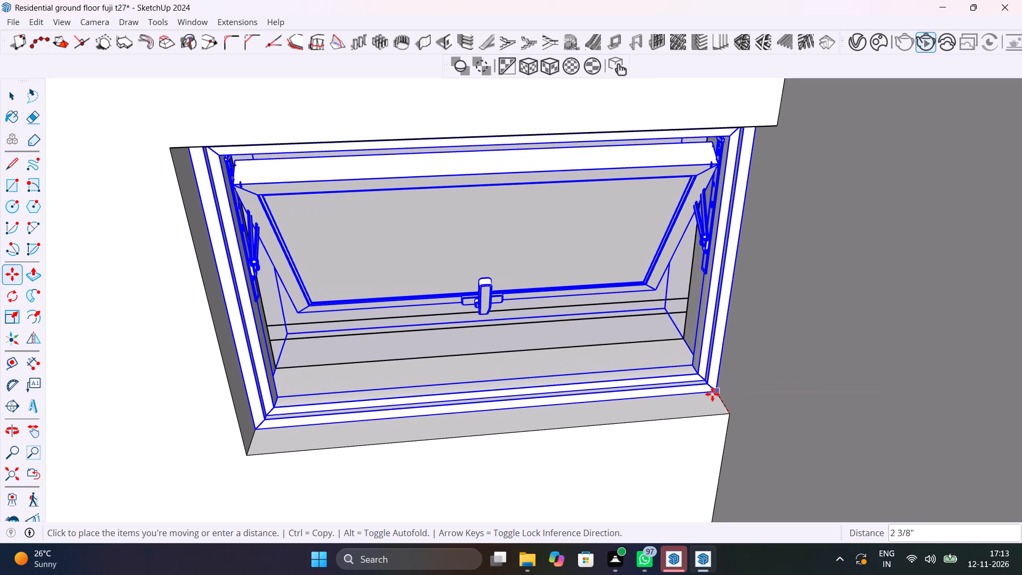
{"action": "left_click", "coordinate": [712, 394]}
{"action": "scroll", "coordinate": [678, 463], "scroll_direction": "down", "scroll_amount": 13}
{"action": "key", "text": "space"}
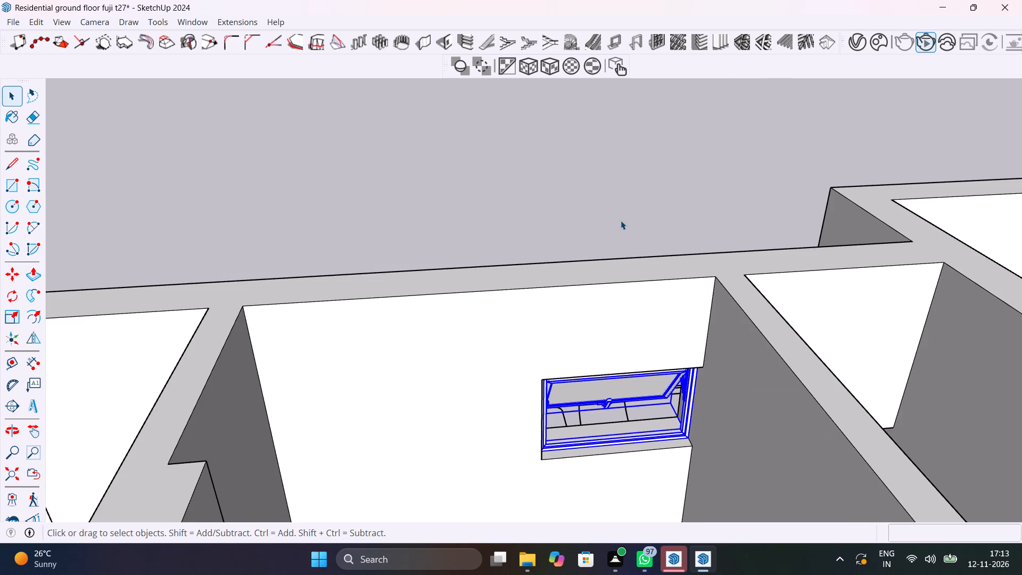
{"action": "left_click", "coordinate": [621, 216]}
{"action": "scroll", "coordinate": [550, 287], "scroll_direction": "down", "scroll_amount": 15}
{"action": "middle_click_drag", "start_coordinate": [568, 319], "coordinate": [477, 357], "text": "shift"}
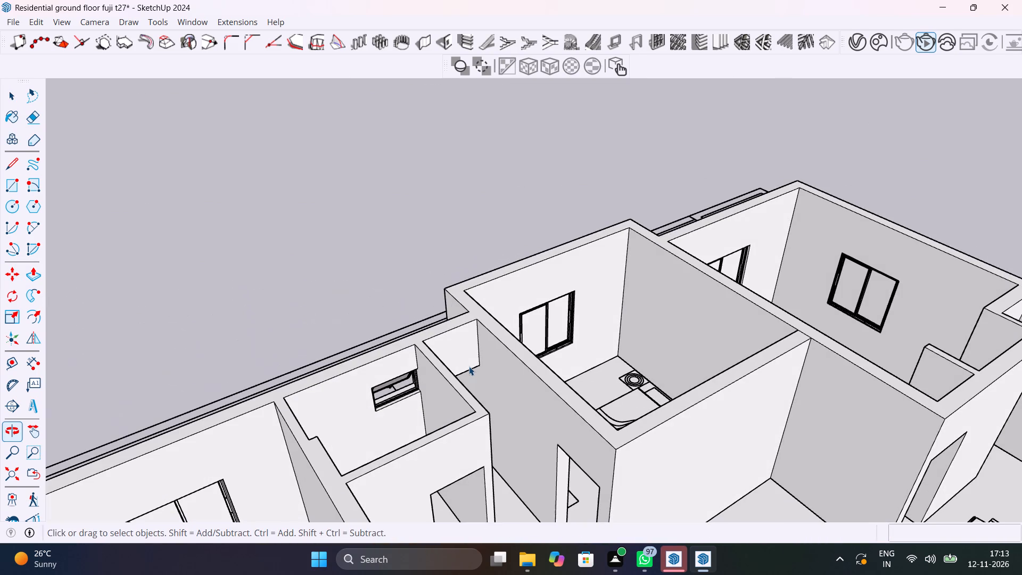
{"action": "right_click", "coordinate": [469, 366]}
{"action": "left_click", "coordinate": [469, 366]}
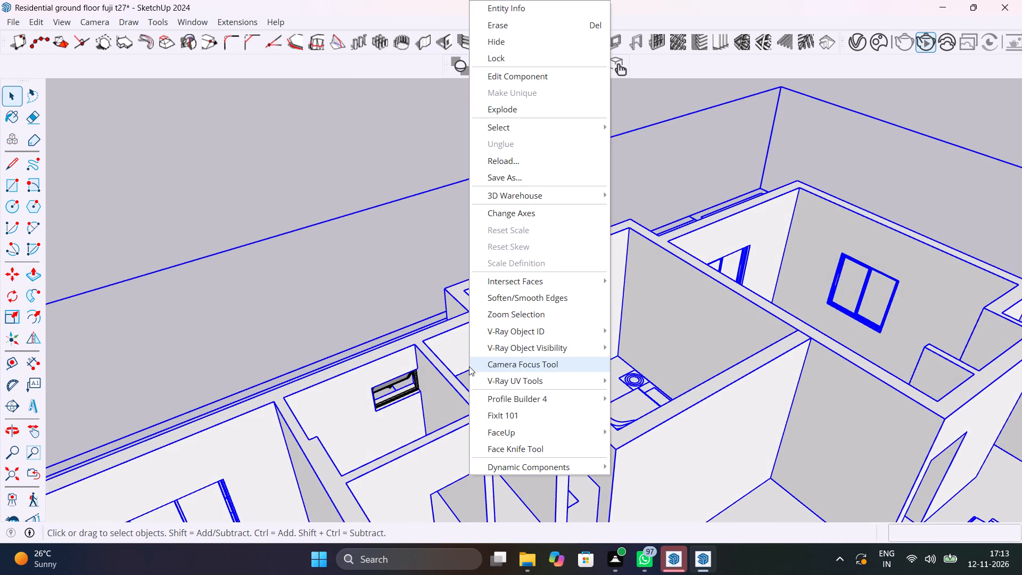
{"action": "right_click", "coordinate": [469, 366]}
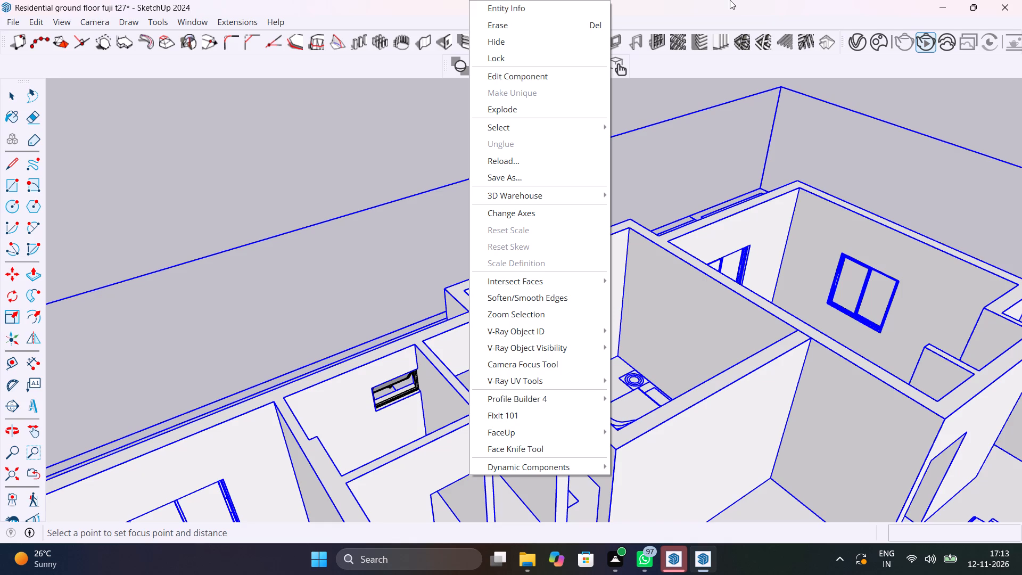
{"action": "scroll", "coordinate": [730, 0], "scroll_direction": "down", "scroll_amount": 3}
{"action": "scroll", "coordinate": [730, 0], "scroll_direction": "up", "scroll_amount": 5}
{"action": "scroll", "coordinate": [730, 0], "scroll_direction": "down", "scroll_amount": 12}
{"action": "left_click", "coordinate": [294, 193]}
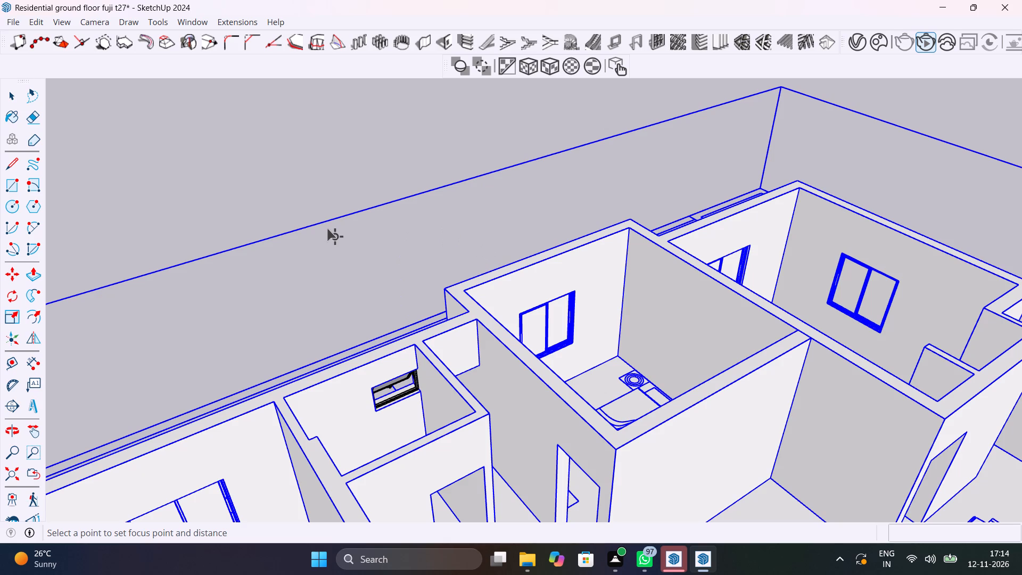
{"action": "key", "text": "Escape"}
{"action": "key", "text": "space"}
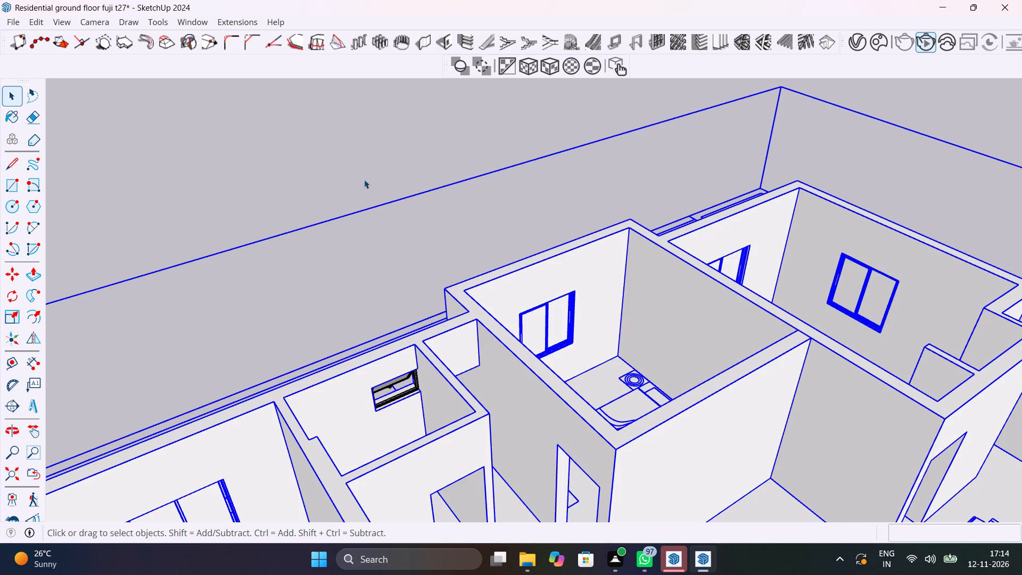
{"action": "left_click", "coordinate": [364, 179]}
Save the model.
{"action": "scroll", "coordinate": [384, 181], "scroll_direction": "down", "scroll_amount": 5}
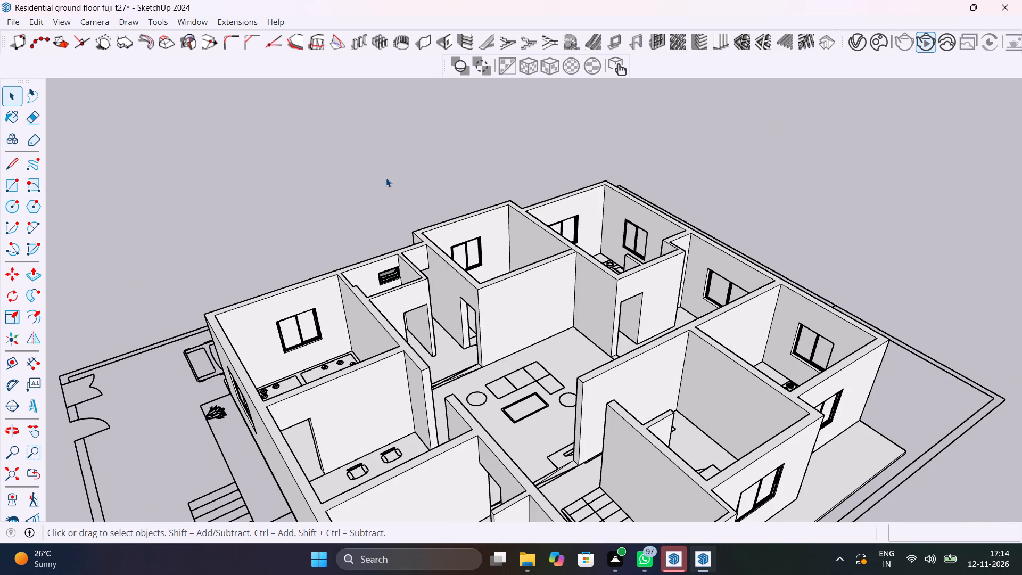
{"action": "key", "text": "ctrl+s"}
Inspect the whole ground floor from several sides, checking the walls, rooms, fitted windows and remaining openings.
{"action": "scroll", "coordinate": [388, 171], "scroll_direction": "down", "scroll_amount": 3}
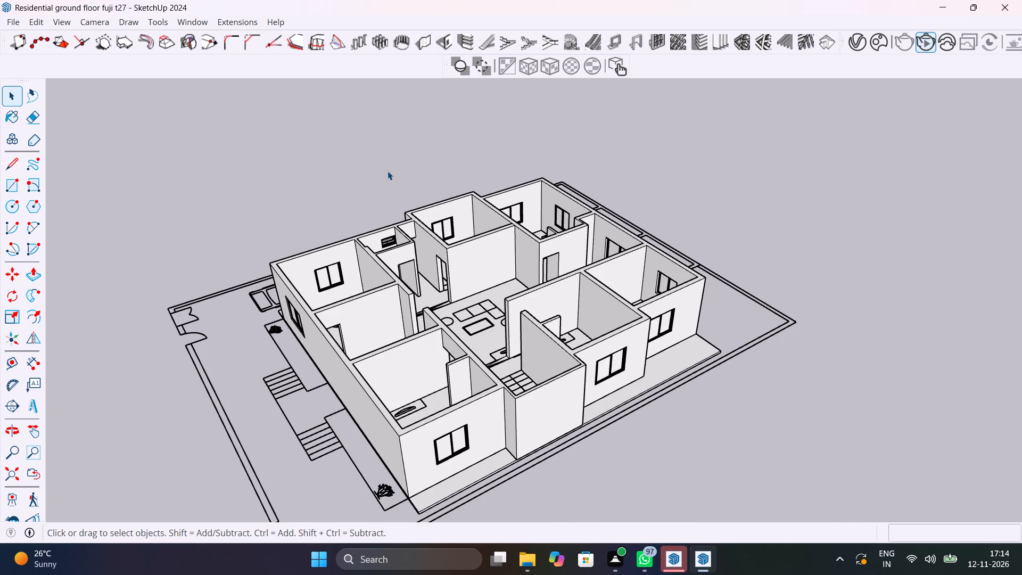
{"action": "scroll", "coordinate": [388, 171], "scroll_direction": "up", "scroll_amount": 1}
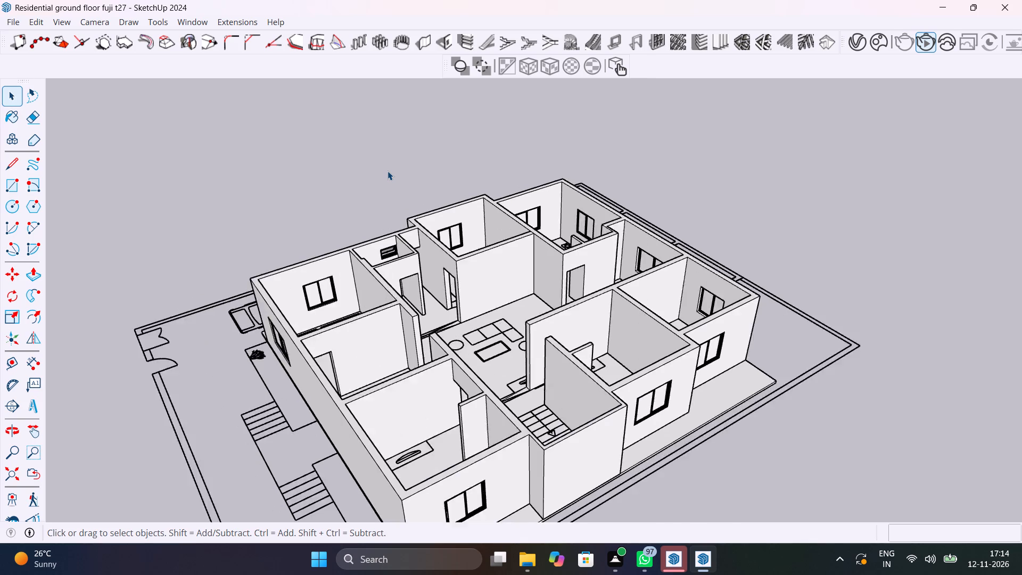
{"action": "scroll", "coordinate": [388, 171], "scroll_direction": "up", "scroll_amount": 1}
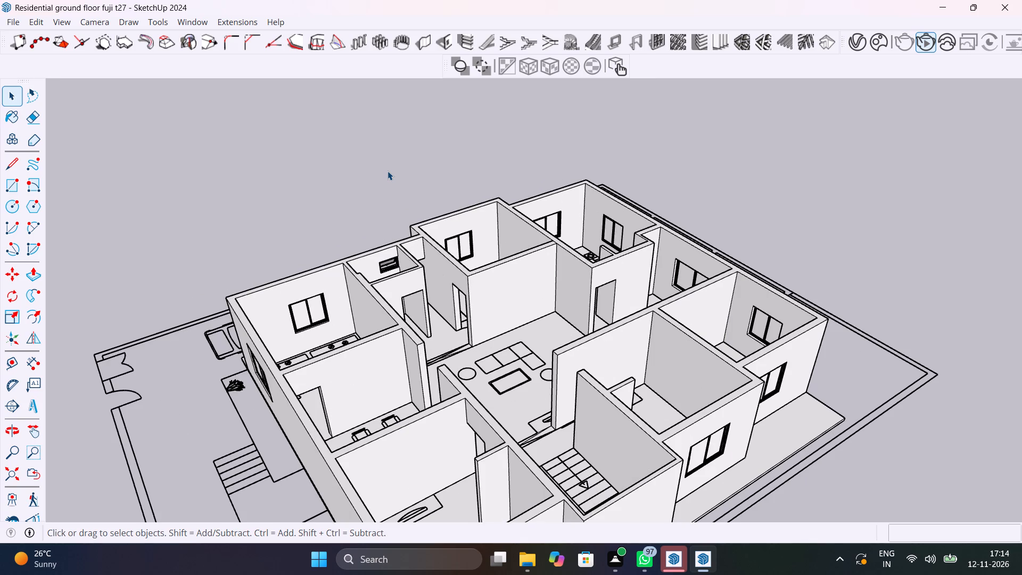
{"action": "scroll", "coordinate": [382, 203], "scroll_direction": "up", "scroll_amount": 6}
{"action": "middle_click_drag", "start_coordinate": [415, 223], "coordinate": [191, 139]}
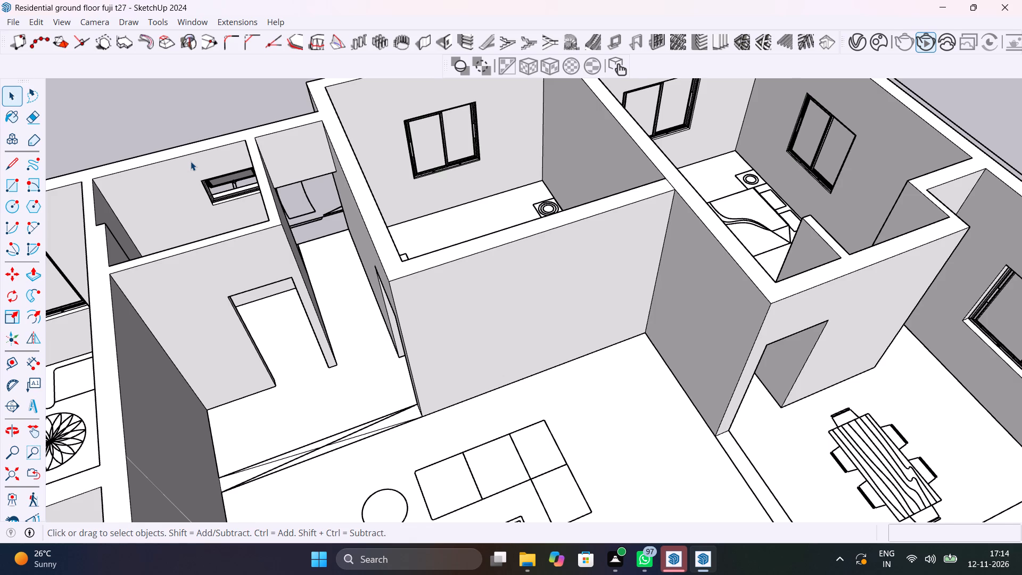
{"action": "scroll", "coordinate": [191, 162], "scroll_direction": "up", "scroll_amount": 1}
{"action": "scroll", "coordinate": [411, 196], "scroll_direction": "down", "scroll_amount": 11}
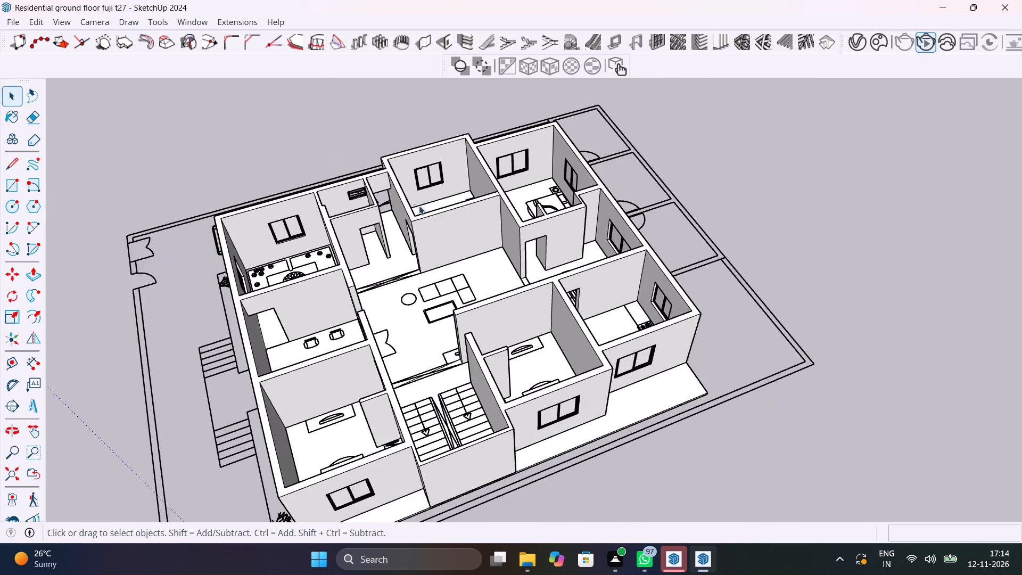
{"action": "scroll", "coordinate": [479, 289], "scroll_direction": "down", "scroll_amount": 1}
{"action": "middle_click_drag", "start_coordinate": [468, 289], "coordinate": [362, 195]}
{"action": "scroll", "coordinate": [494, 194], "scroll_direction": "down", "scroll_amount": 5}
{"action": "middle_click_drag", "start_coordinate": [526, 206], "coordinate": [524, 206]}
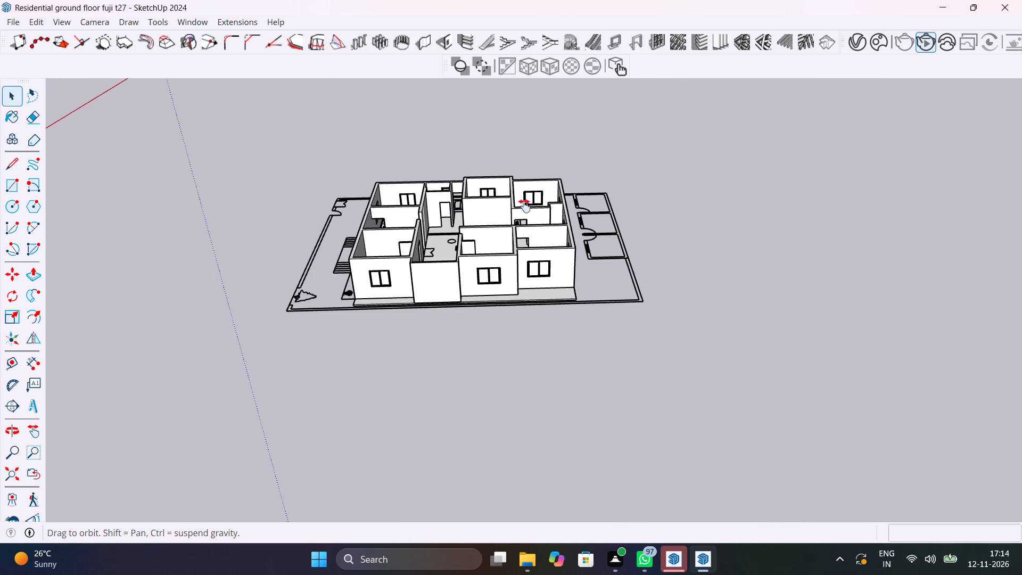
{"action": "middle_click_drag", "start_coordinate": [524, 206], "coordinate": [410, 295]}
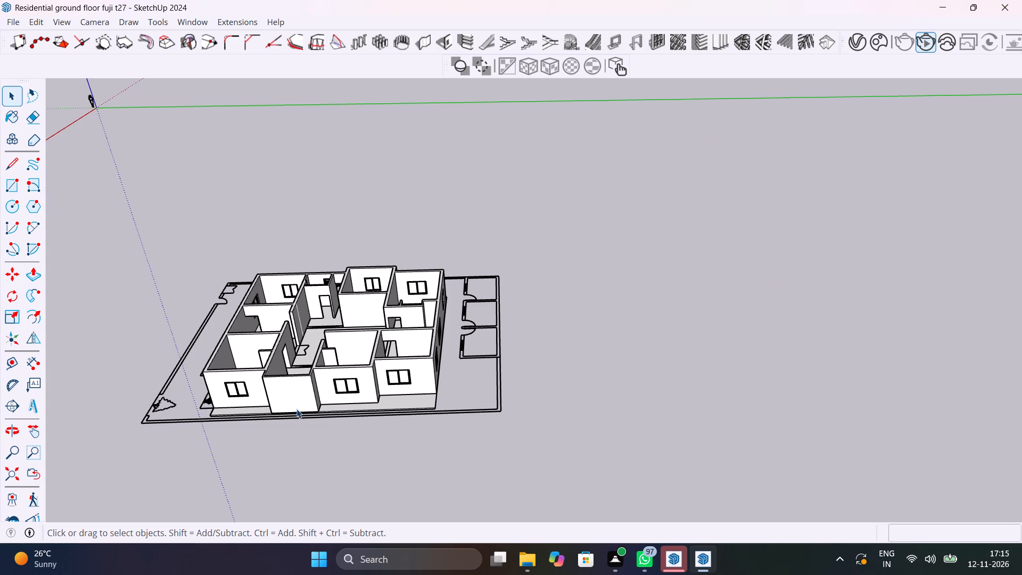
{"action": "scroll", "coordinate": [279, 409], "scroll_direction": "up", "scroll_amount": 4}
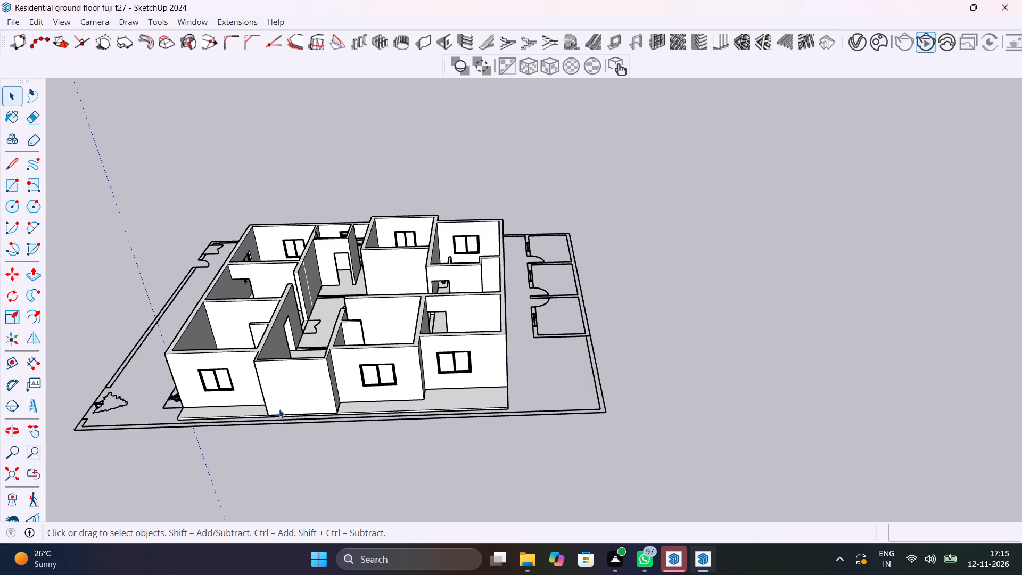
{"action": "scroll", "coordinate": [279, 409], "scroll_direction": "up", "scroll_amount": 9}
{"action": "middle_click_drag", "start_coordinate": [284, 455], "coordinate": [304, 574]}
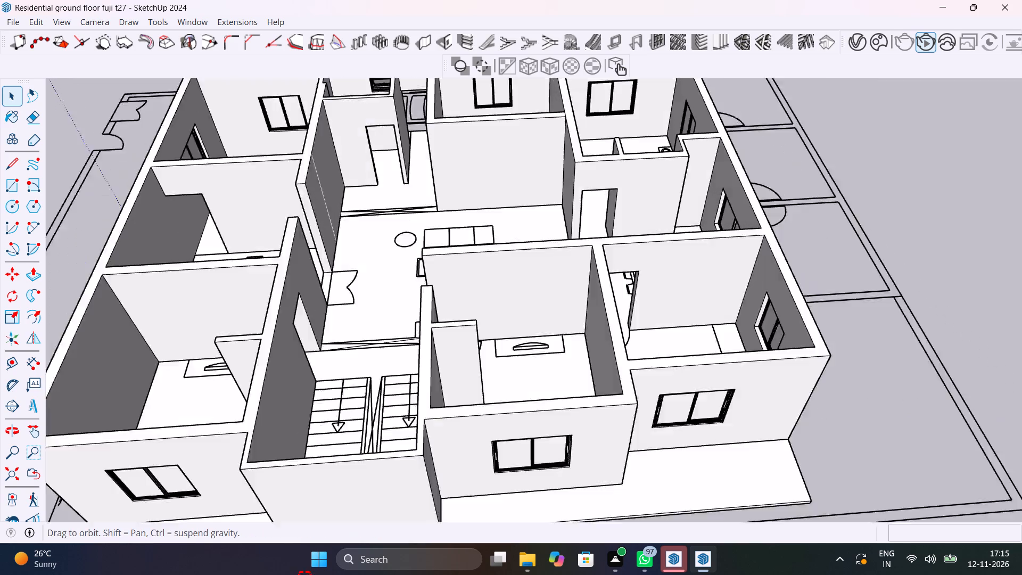
{"action": "middle_click_drag", "start_coordinate": [304, 574], "coordinate": [506, 553]}
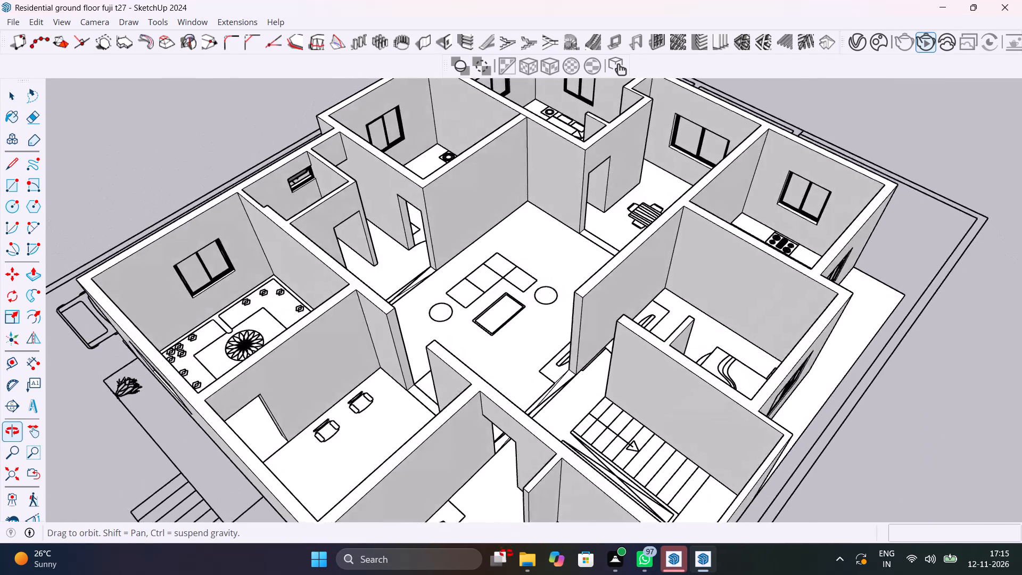
{"action": "middle_click_drag", "start_coordinate": [506, 553], "coordinate": [674, 559]}
{"action": "scroll", "coordinate": [550, 463], "scroll_direction": "down", "scroll_amount": 7}
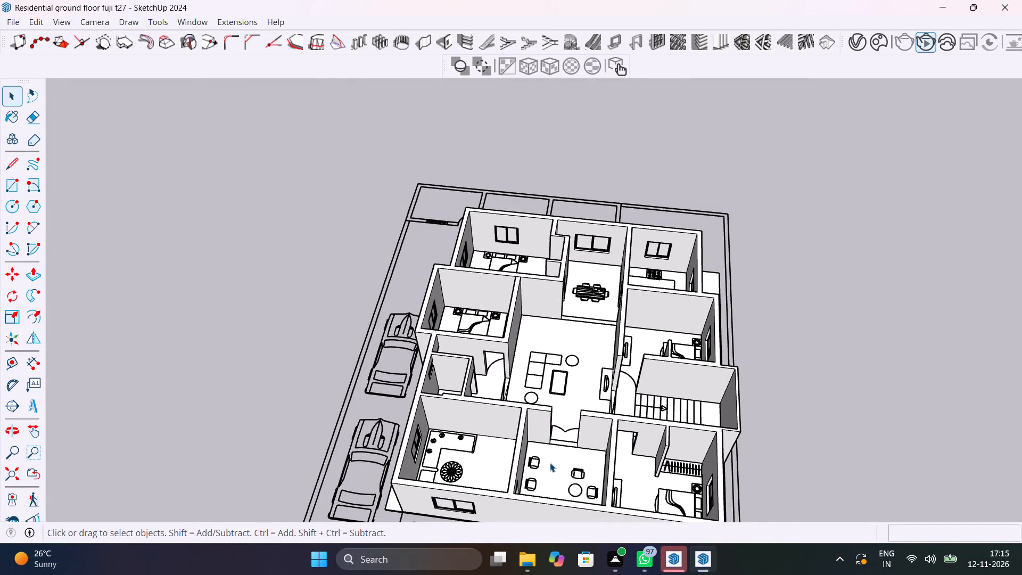
Save the model again.
{"action": "key", "text": "ctrl+s"}
Examine the bedrooms, living area, stairs and parking-side wall openings from above and around the house.
{"action": "scroll", "coordinate": [658, 282], "scroll_direction": "down", "scroll_amount": 6}
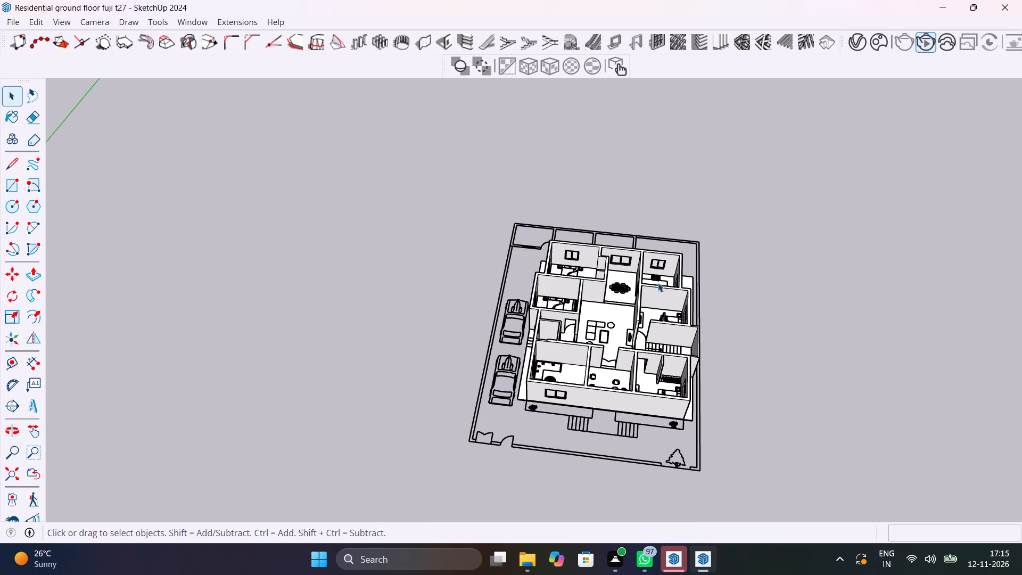
{"action": "middle_click_drag", "start_coordinate": [665, 295], "coordinate": [727, 149]}
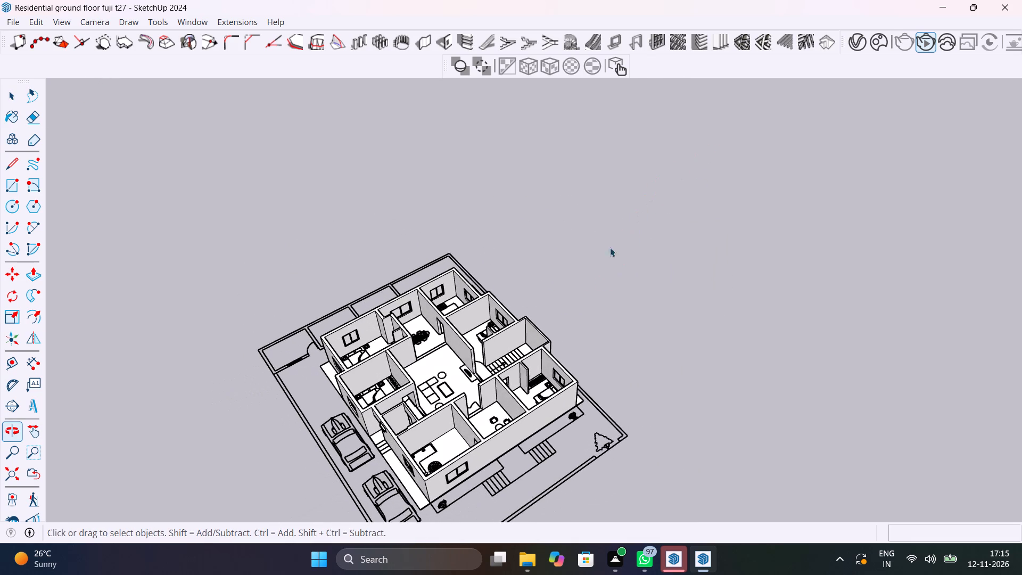
{"action": "scroll", "coordinate": [345, 389], "scroll_direction": "up", "scroll_amount": 18}
{"action": "middle_click_drag", "start_coordinate": [481, 426], "coordinate": [453, 374], "text": "shift"}
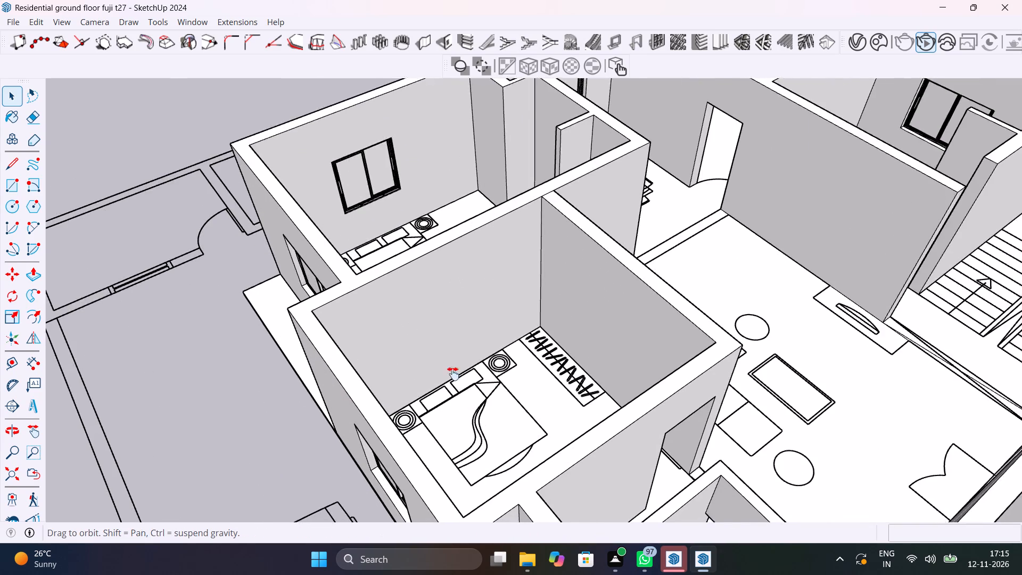
{"action": "middle_click_drag", "start_coordinate": [453, 374], "coordinate": [538, 377], "text": "shift"}
{"action": "scroll", "coordinate": [538, 377], "scroll_direction": "down", "scroll_amount": 7}
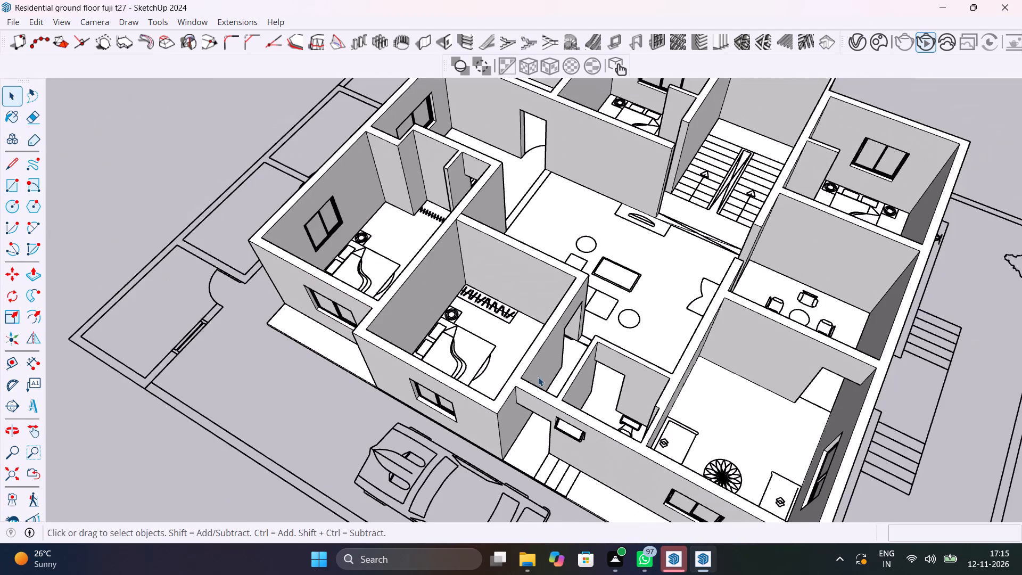
{"action": "middle_click_drag", "start_coordinate": [490, 366], "coordinate": [722, 382]}
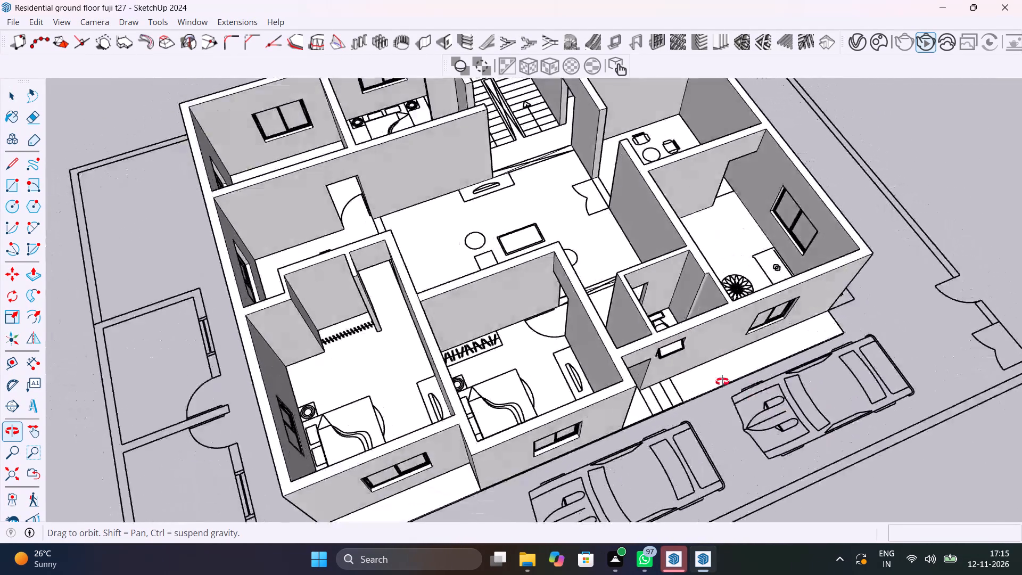
{"action": "middle_click_drag", "start_coordinate": [722, 382], "coordinate": [369, 383]}
{"action": "scroll", "coordinate": [543, 358], "scroll_direction": "up", "scroll_amount": 11}
{"action": "middle_click_drag", "start_coordinate": [551, 356], "coordinate": [274, 420]}
{"action": "scroll", "coordinate": [320, 421], "scroll_direction": "down", "scroll_amount": 12}
{"action": "middle_click_drag", "start_coordinate": [320, 423], "coordinate": [407, 339], "text": "shift"}
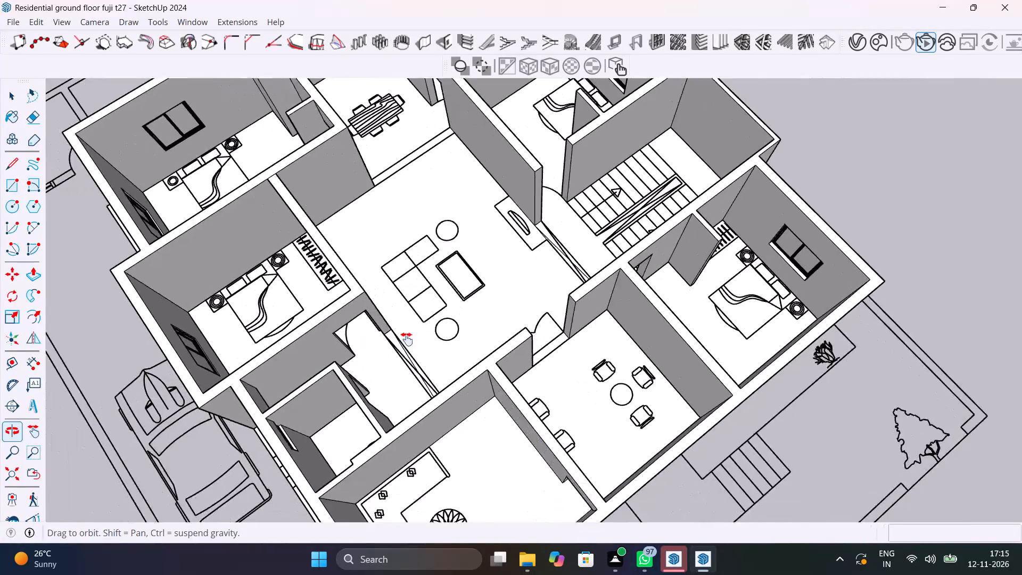
{"action": "middle_click_drag", "start_coordinate": [407, 339], "coordinate": [578, 227], "text": "shift"}
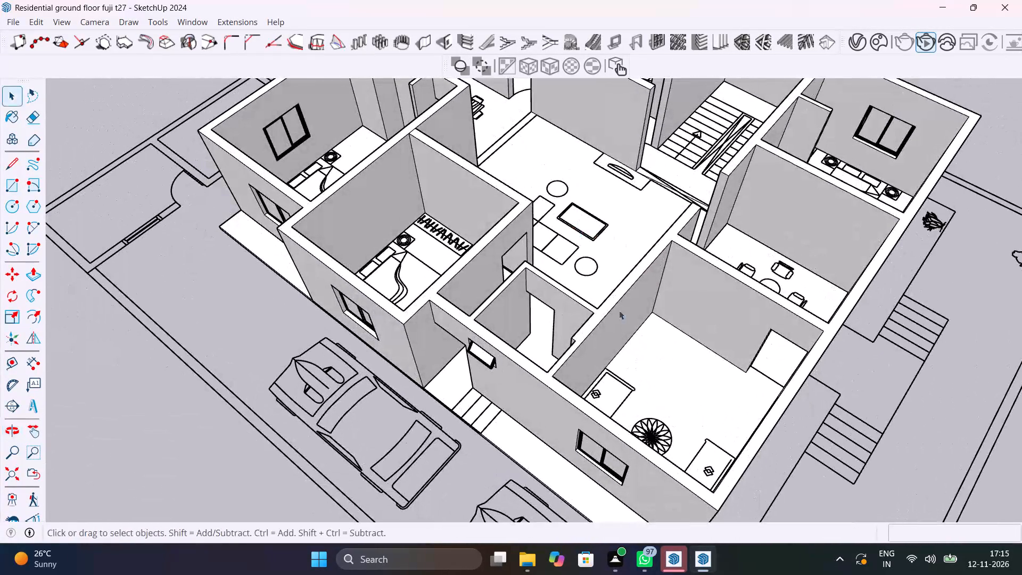
Inspect the ground floor from the parking side, then over the rooms and walls around the staircase.
{"action": "middle_click_drag", "start_coordinate": [518, 383], "coordinate": [641, 272]}
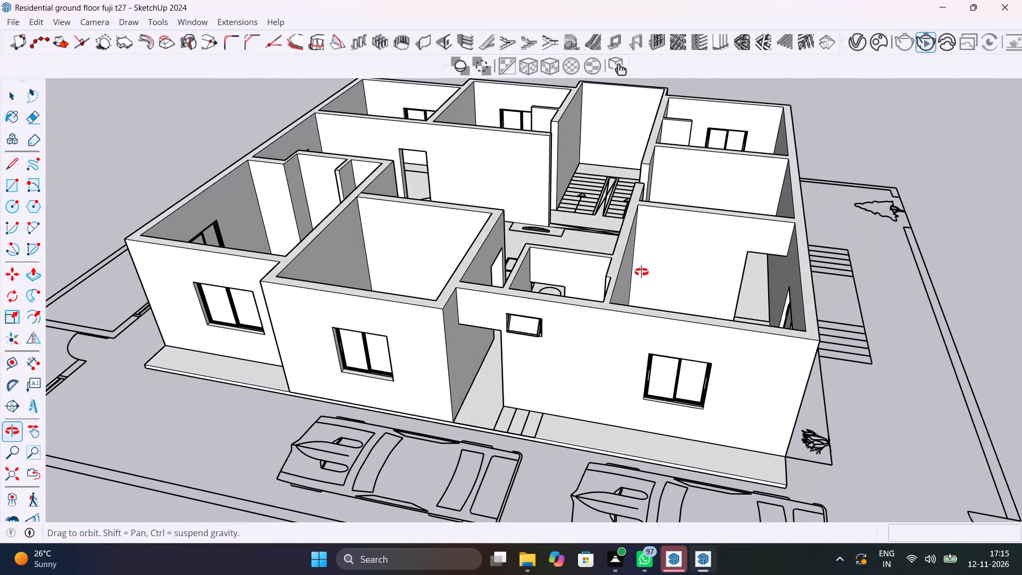
{"action": "middle_click_drag", "start_coordinate": [641, 272], "coordinate": [641, 290]}
{"action": "middle_click_drag", "start_coordinate": [565, 215], "coordinate": [415, 463], "text": "shift"}
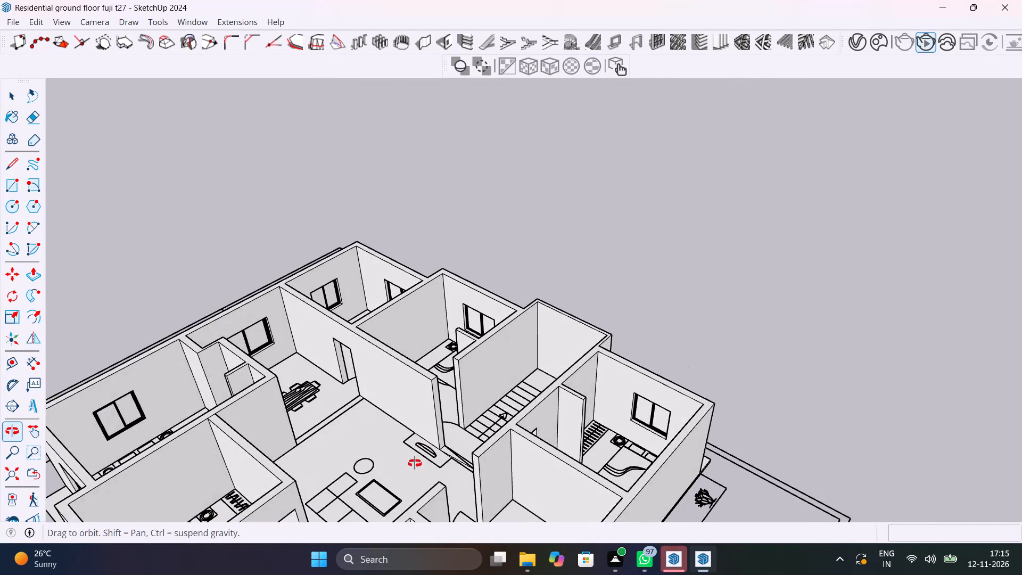
{"action": "middle_click_drag", "start_coordinate": [415, 463], "coordinate": [423, 475], "text": "shift"}
{"action": "scroll", "coordinate": [449, 441], "scroll_direction": "up", "scroll_amount": 11}
{"action": "middle_click_drag", "start_coordinate": [509, 436], "coordinate": [296, 374], "text": "shift"}
{"action": "scroll", "coordinate": [509, 435], "scroll_direction": "up", "scroll_amount": 1, "text": "shift"}
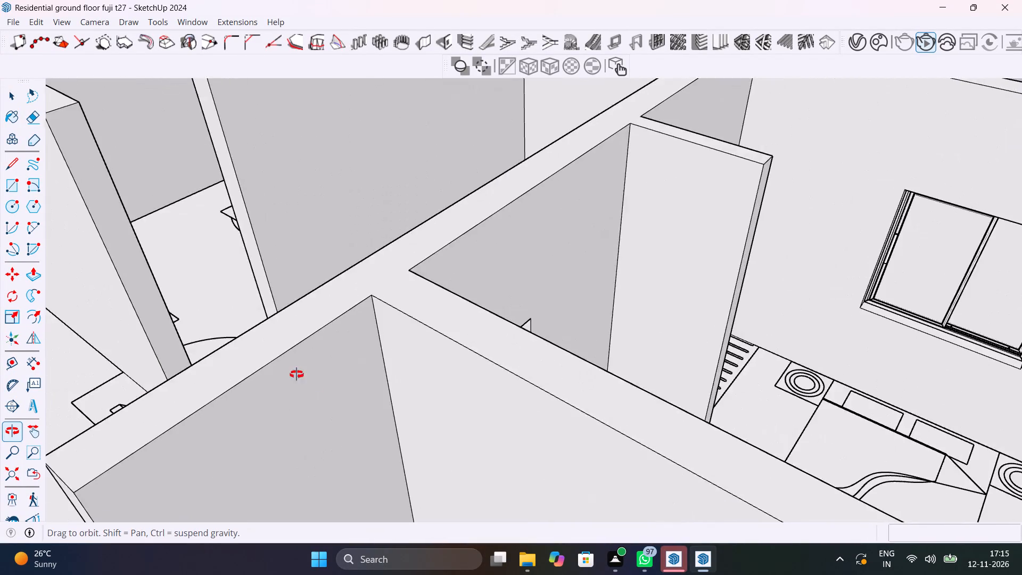
{"action": "middle_click_drag", "start_coordinate": [296, 374], "coordinate": [534, 451], "text": "shift"}
{"action": "scroll", "coordinate": [301, 382], "scroll_direction": "down", "scroll_amount": 5}
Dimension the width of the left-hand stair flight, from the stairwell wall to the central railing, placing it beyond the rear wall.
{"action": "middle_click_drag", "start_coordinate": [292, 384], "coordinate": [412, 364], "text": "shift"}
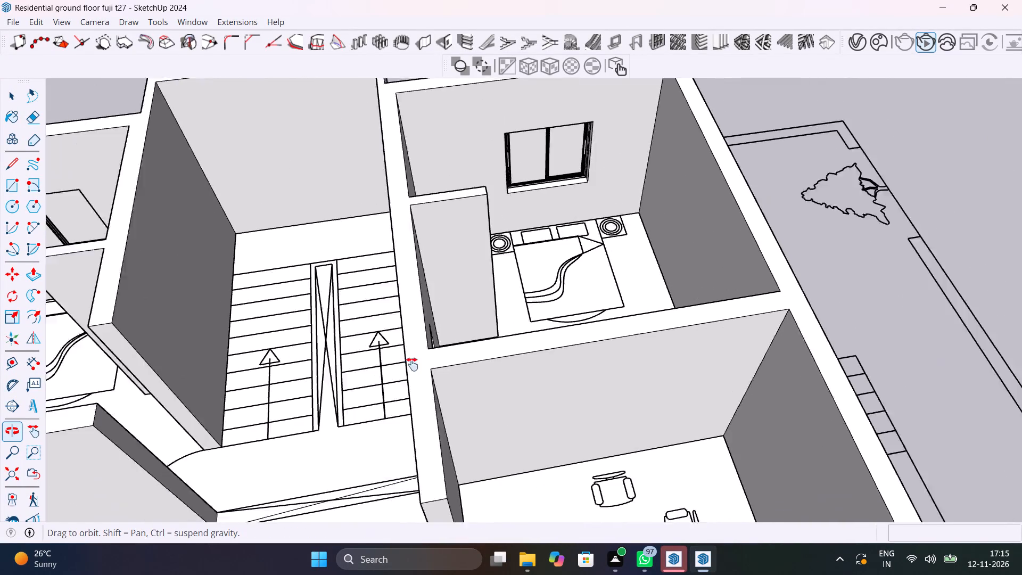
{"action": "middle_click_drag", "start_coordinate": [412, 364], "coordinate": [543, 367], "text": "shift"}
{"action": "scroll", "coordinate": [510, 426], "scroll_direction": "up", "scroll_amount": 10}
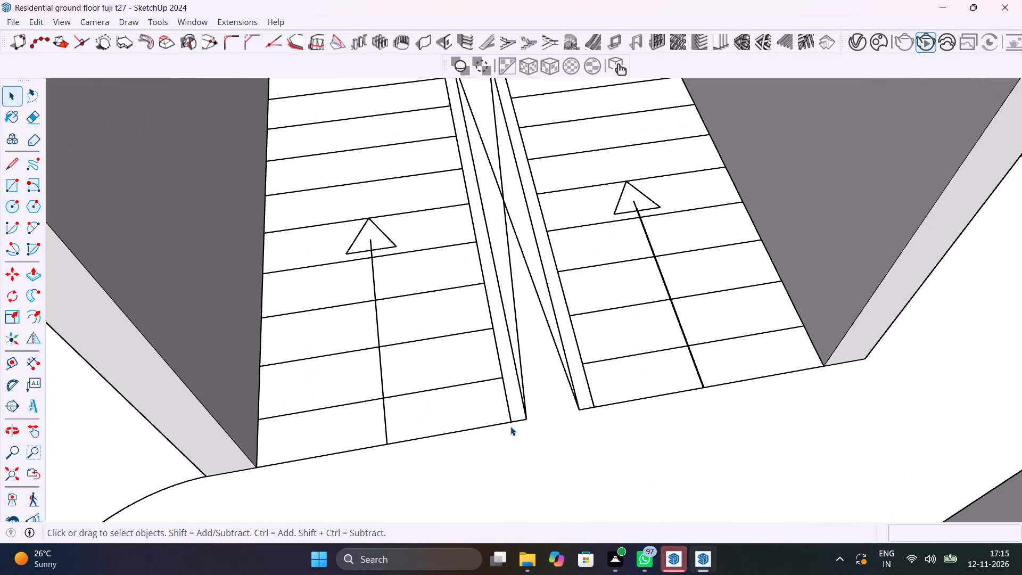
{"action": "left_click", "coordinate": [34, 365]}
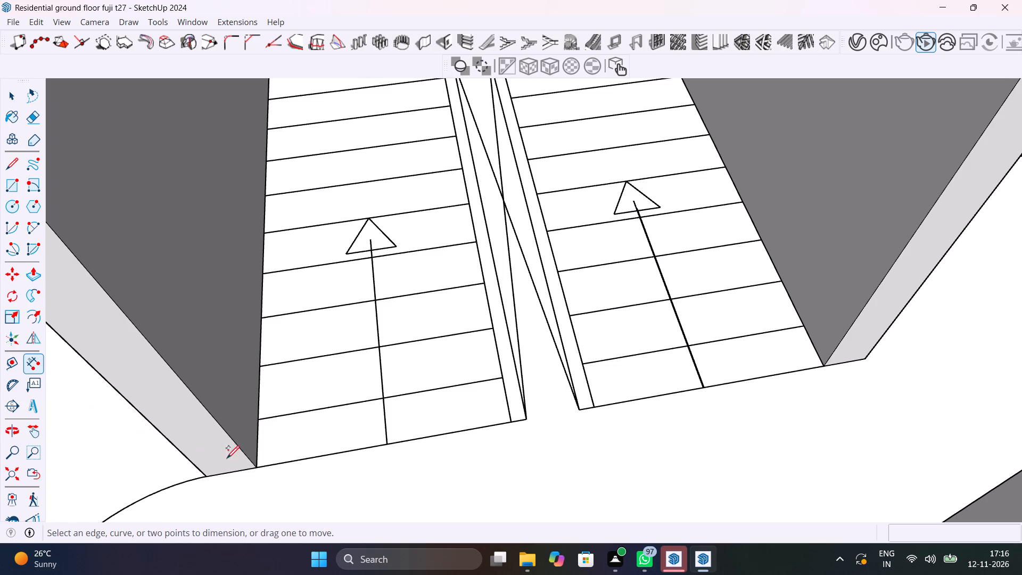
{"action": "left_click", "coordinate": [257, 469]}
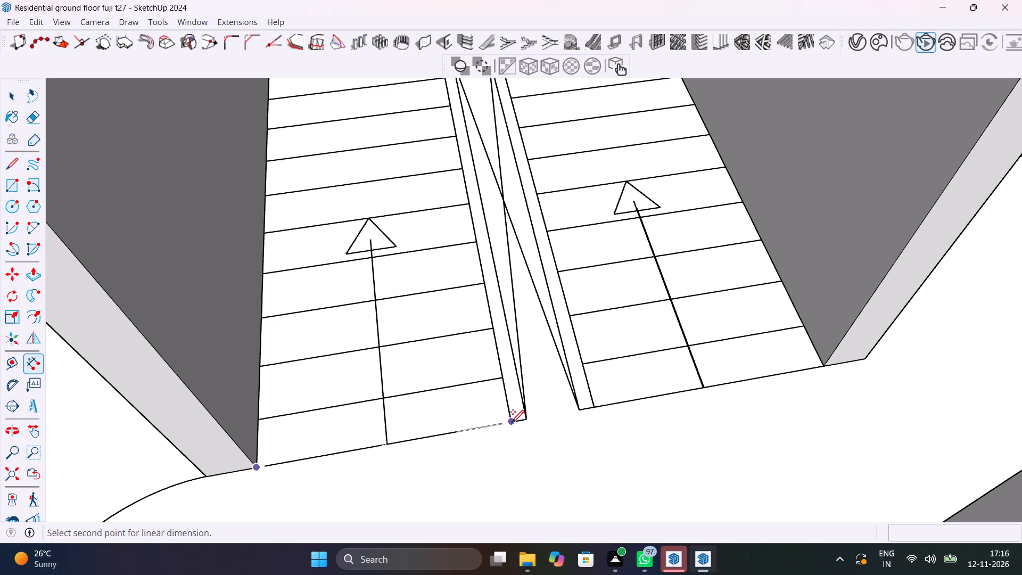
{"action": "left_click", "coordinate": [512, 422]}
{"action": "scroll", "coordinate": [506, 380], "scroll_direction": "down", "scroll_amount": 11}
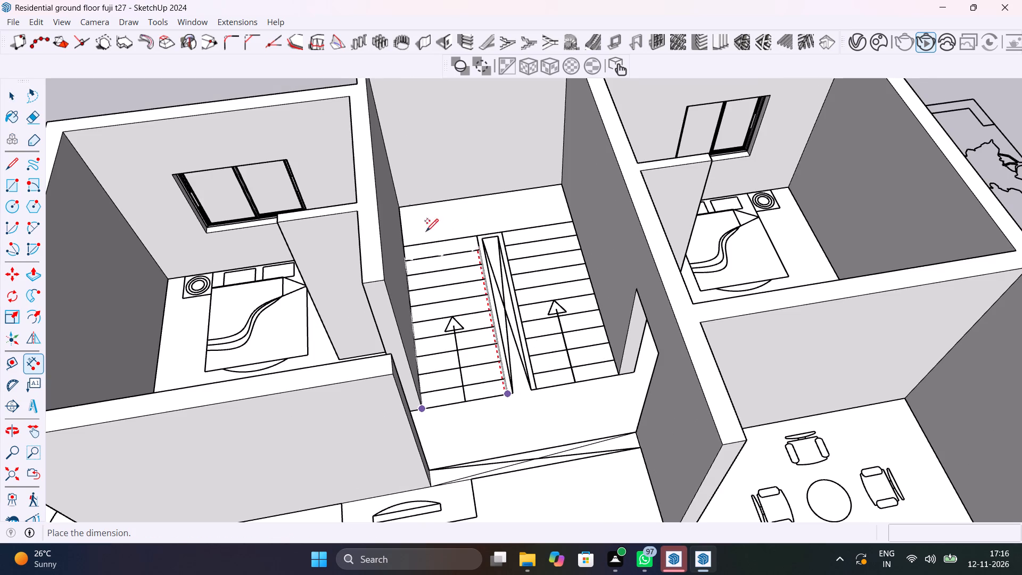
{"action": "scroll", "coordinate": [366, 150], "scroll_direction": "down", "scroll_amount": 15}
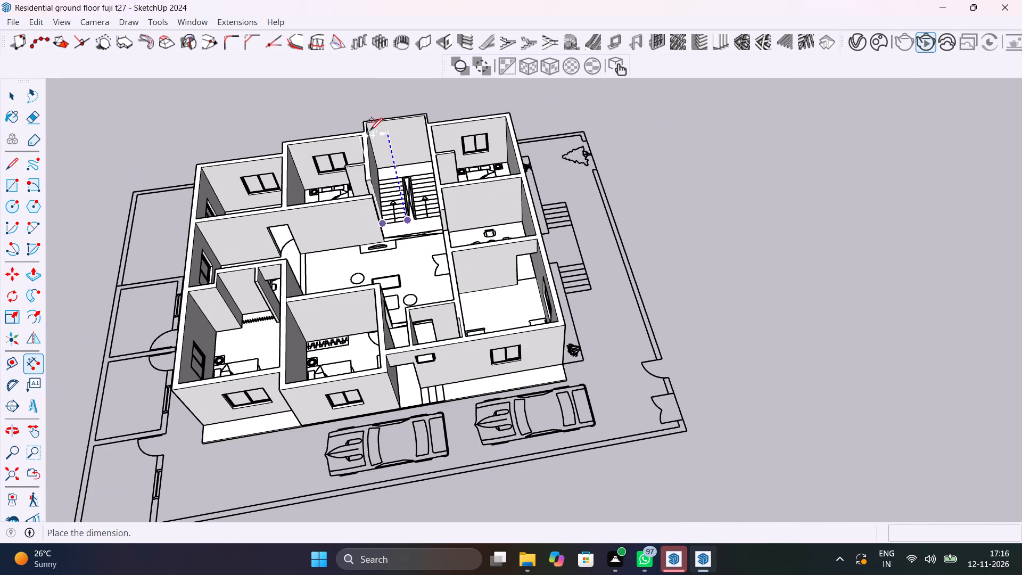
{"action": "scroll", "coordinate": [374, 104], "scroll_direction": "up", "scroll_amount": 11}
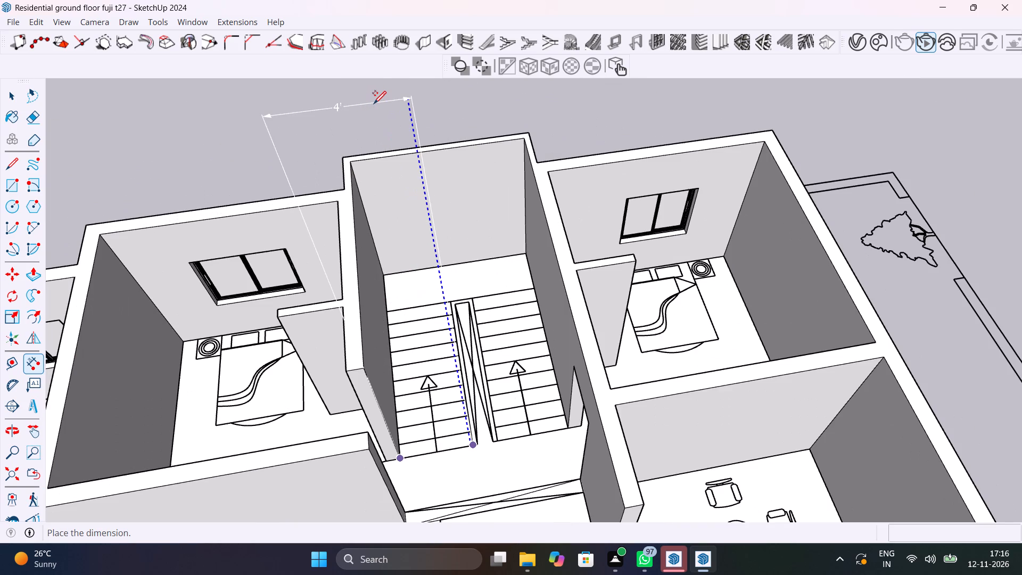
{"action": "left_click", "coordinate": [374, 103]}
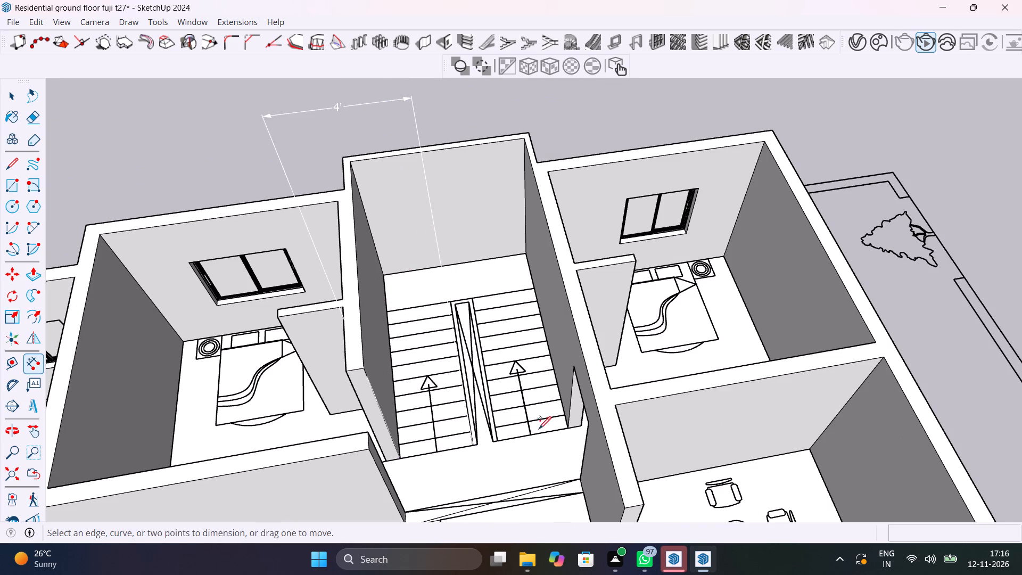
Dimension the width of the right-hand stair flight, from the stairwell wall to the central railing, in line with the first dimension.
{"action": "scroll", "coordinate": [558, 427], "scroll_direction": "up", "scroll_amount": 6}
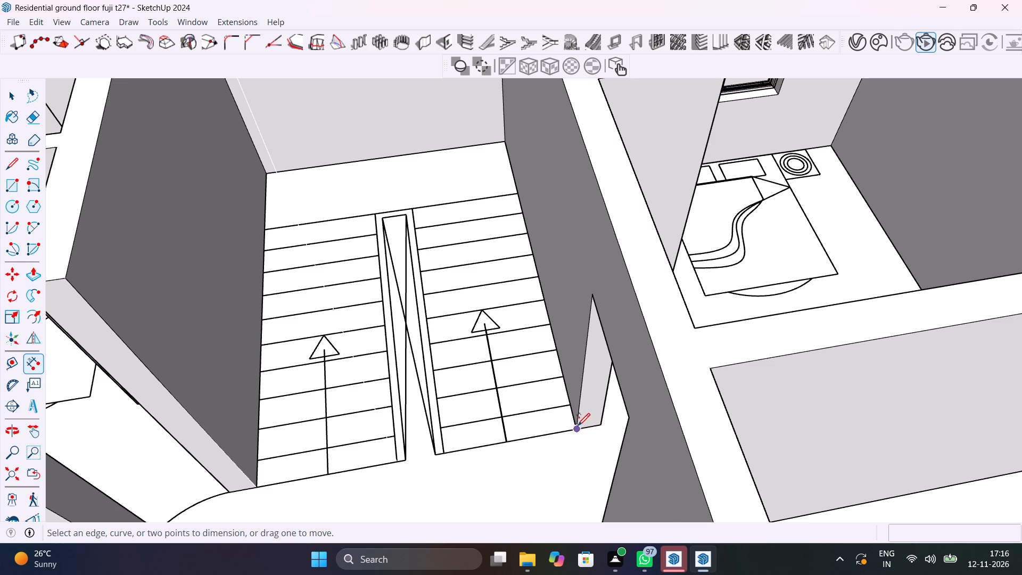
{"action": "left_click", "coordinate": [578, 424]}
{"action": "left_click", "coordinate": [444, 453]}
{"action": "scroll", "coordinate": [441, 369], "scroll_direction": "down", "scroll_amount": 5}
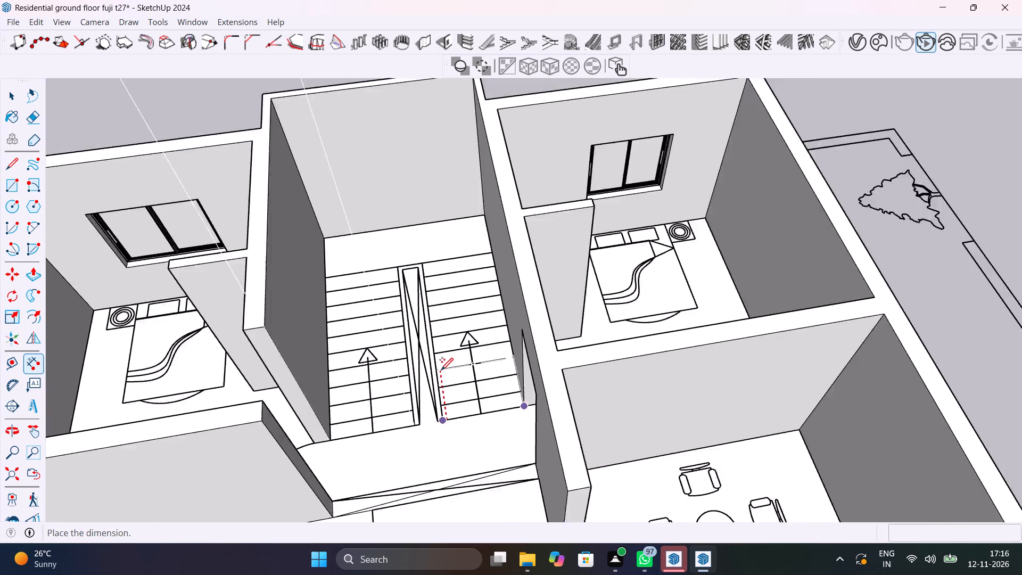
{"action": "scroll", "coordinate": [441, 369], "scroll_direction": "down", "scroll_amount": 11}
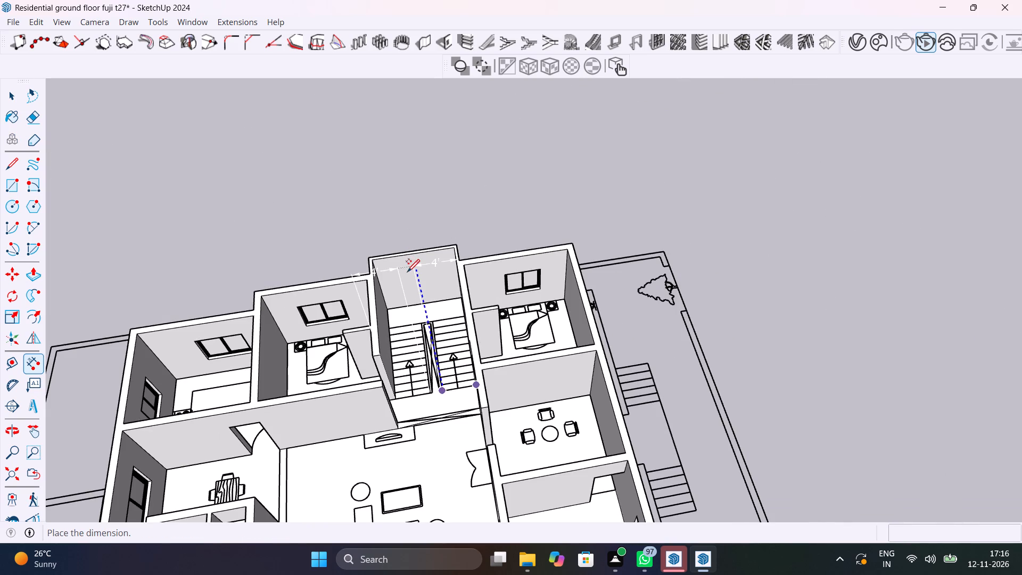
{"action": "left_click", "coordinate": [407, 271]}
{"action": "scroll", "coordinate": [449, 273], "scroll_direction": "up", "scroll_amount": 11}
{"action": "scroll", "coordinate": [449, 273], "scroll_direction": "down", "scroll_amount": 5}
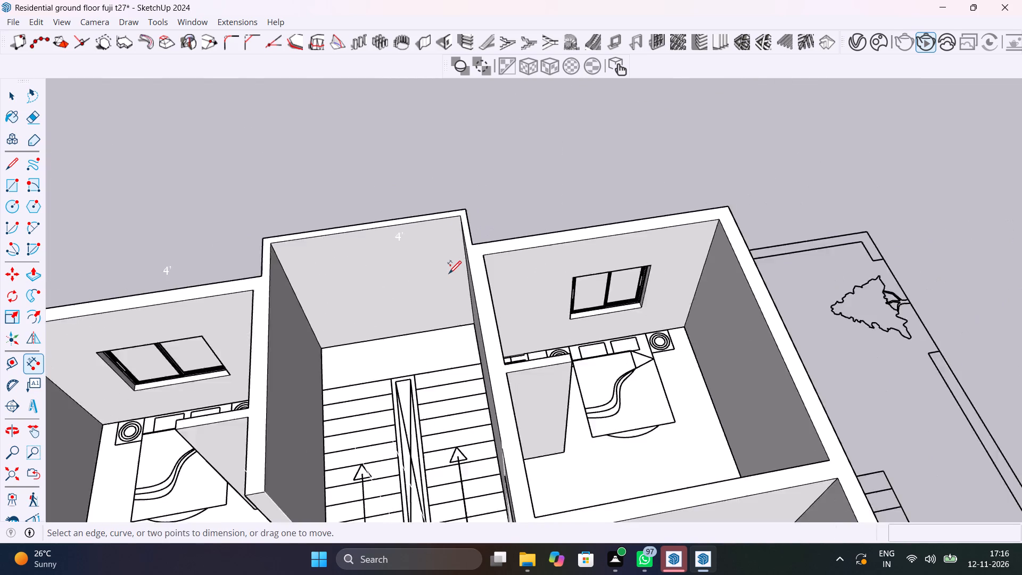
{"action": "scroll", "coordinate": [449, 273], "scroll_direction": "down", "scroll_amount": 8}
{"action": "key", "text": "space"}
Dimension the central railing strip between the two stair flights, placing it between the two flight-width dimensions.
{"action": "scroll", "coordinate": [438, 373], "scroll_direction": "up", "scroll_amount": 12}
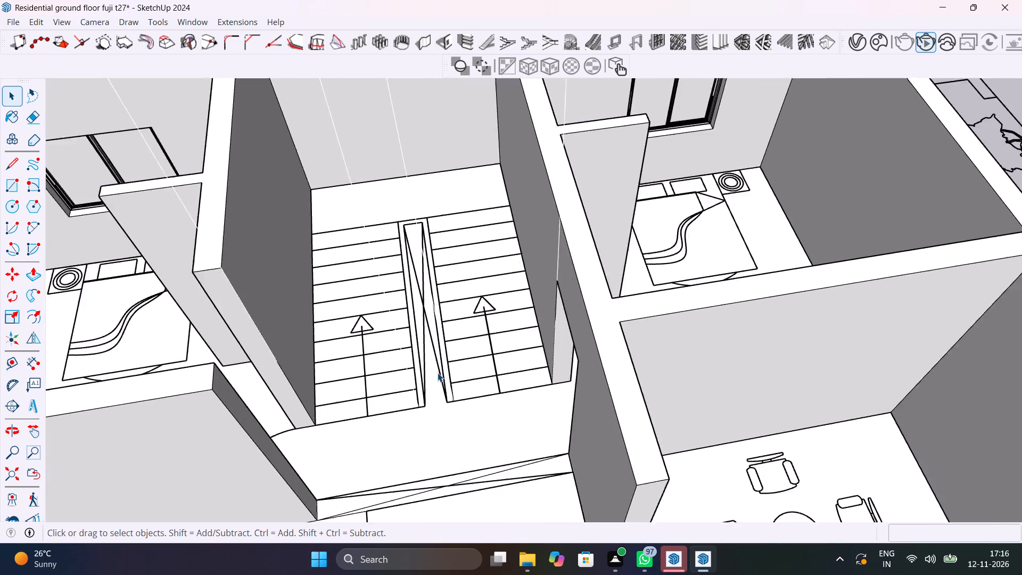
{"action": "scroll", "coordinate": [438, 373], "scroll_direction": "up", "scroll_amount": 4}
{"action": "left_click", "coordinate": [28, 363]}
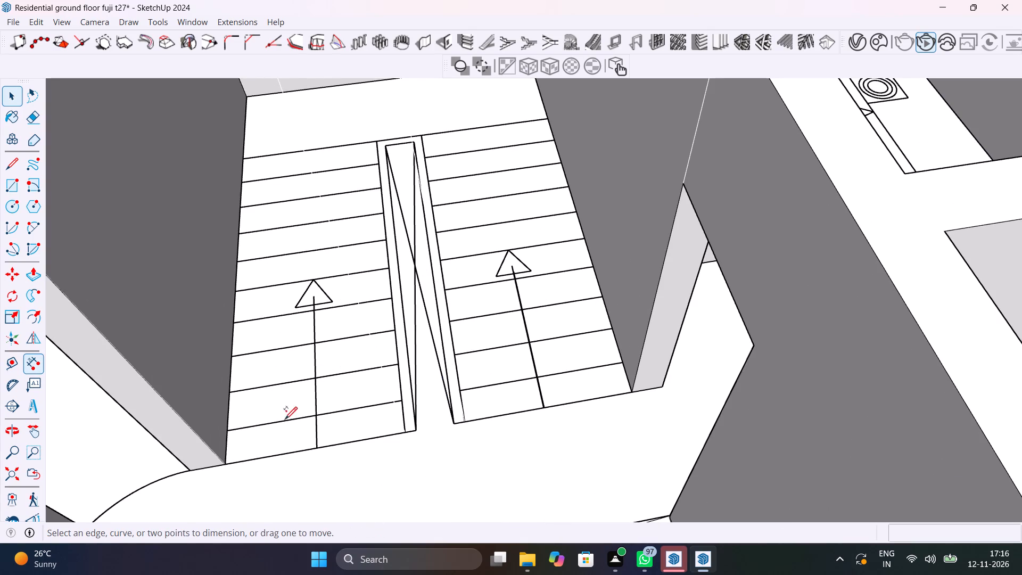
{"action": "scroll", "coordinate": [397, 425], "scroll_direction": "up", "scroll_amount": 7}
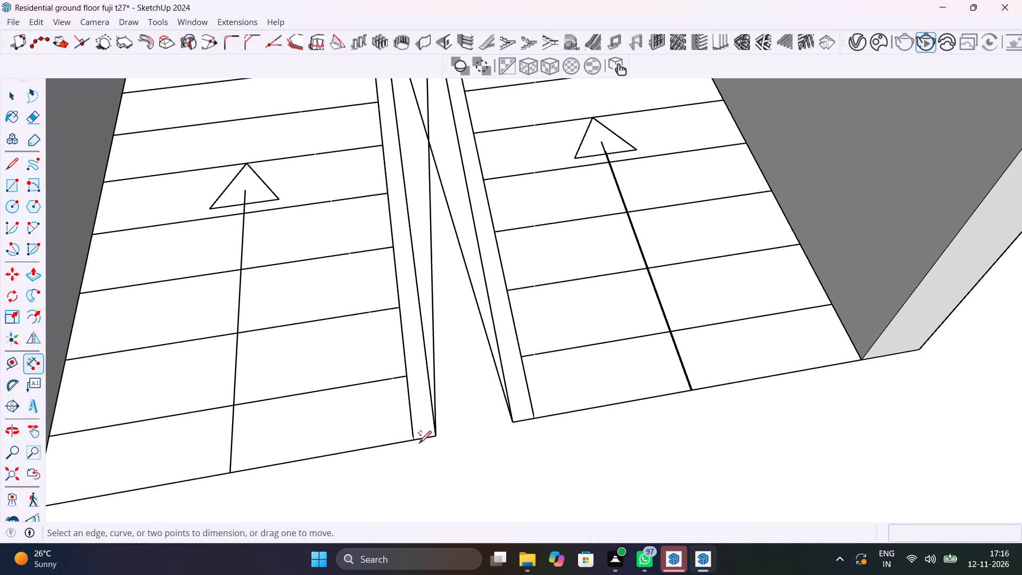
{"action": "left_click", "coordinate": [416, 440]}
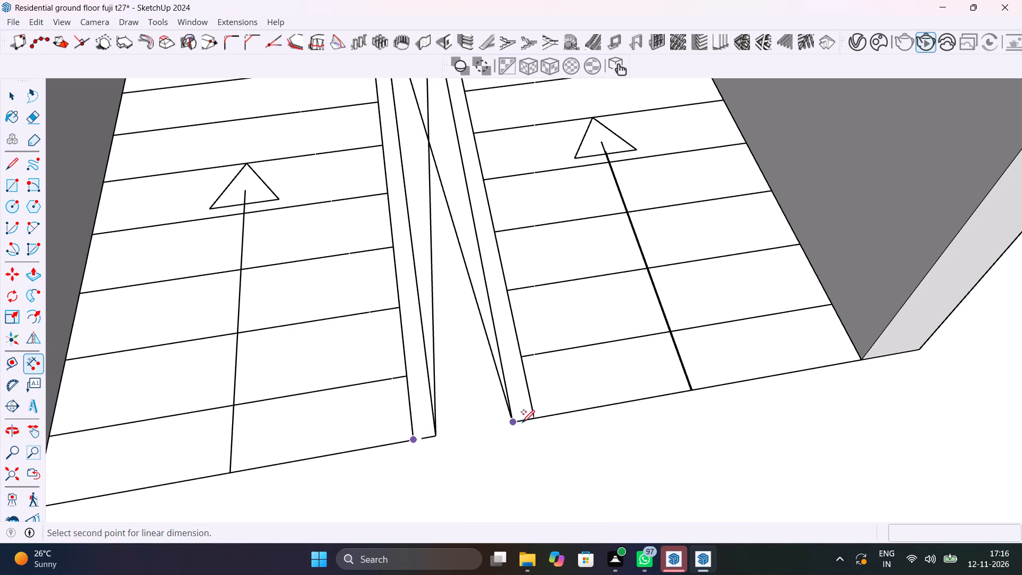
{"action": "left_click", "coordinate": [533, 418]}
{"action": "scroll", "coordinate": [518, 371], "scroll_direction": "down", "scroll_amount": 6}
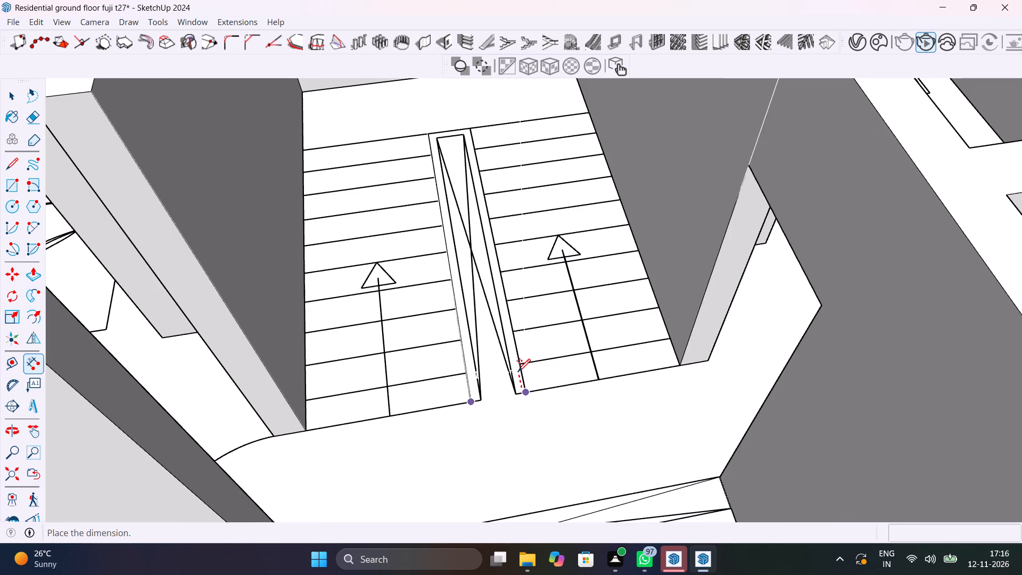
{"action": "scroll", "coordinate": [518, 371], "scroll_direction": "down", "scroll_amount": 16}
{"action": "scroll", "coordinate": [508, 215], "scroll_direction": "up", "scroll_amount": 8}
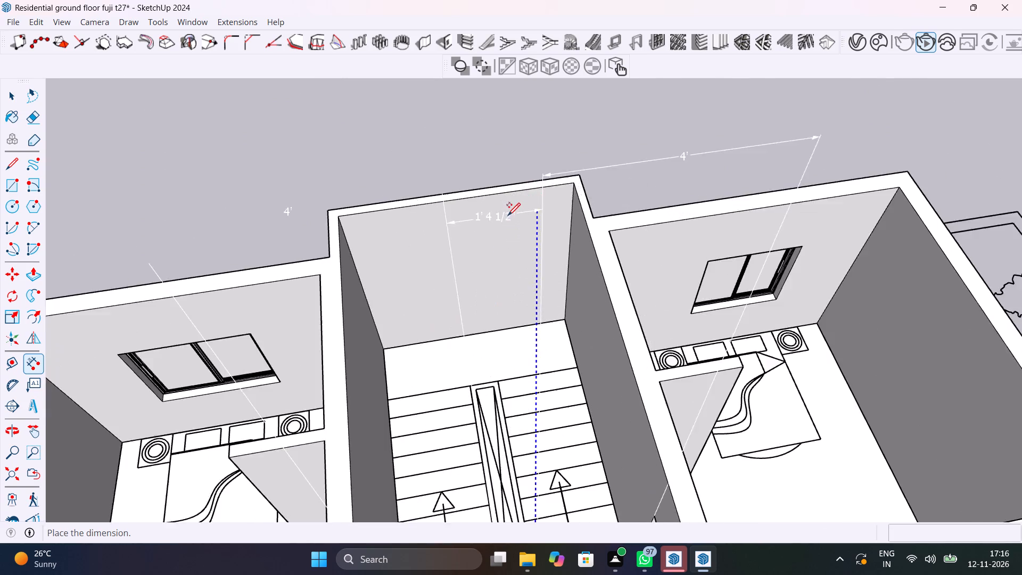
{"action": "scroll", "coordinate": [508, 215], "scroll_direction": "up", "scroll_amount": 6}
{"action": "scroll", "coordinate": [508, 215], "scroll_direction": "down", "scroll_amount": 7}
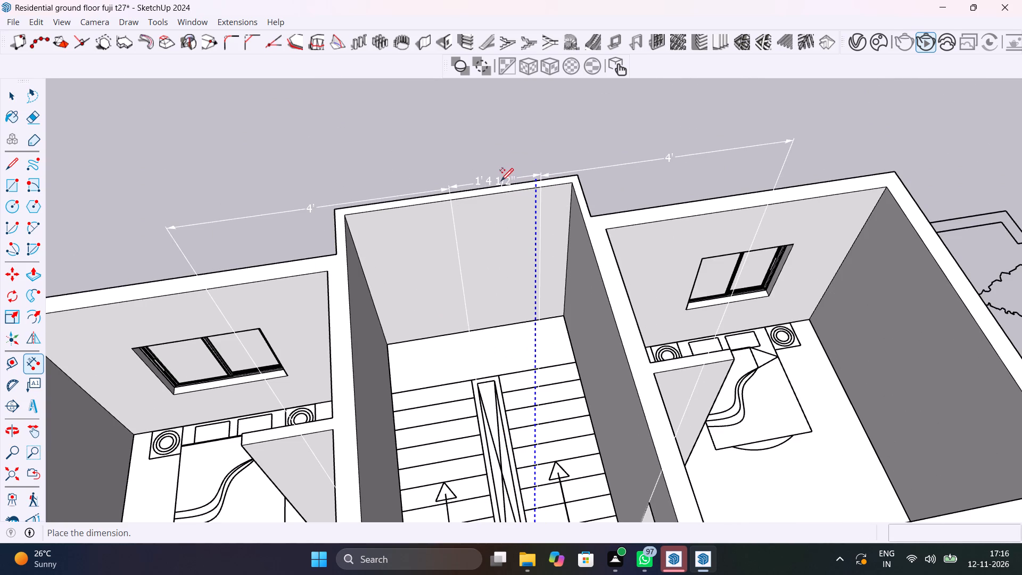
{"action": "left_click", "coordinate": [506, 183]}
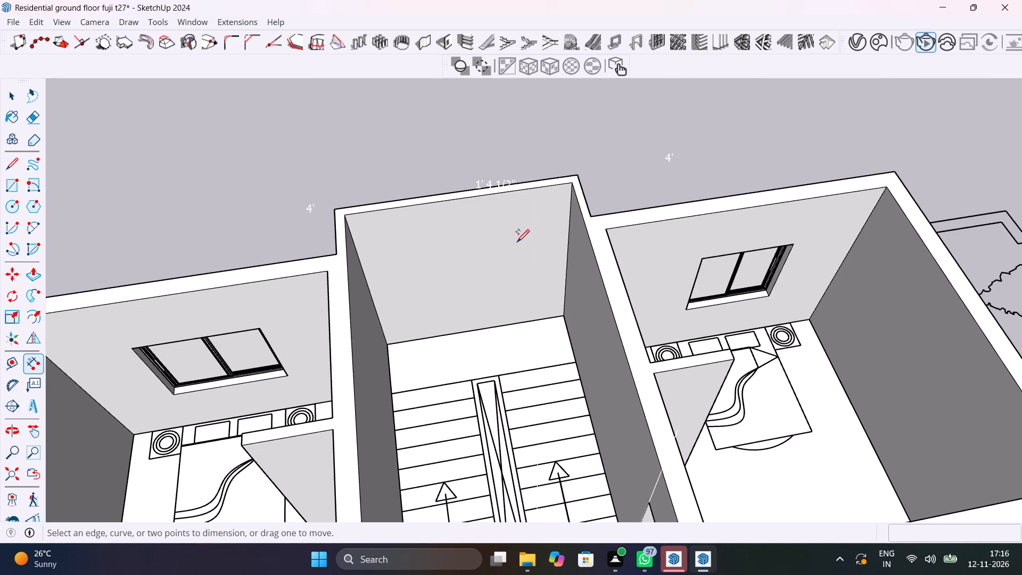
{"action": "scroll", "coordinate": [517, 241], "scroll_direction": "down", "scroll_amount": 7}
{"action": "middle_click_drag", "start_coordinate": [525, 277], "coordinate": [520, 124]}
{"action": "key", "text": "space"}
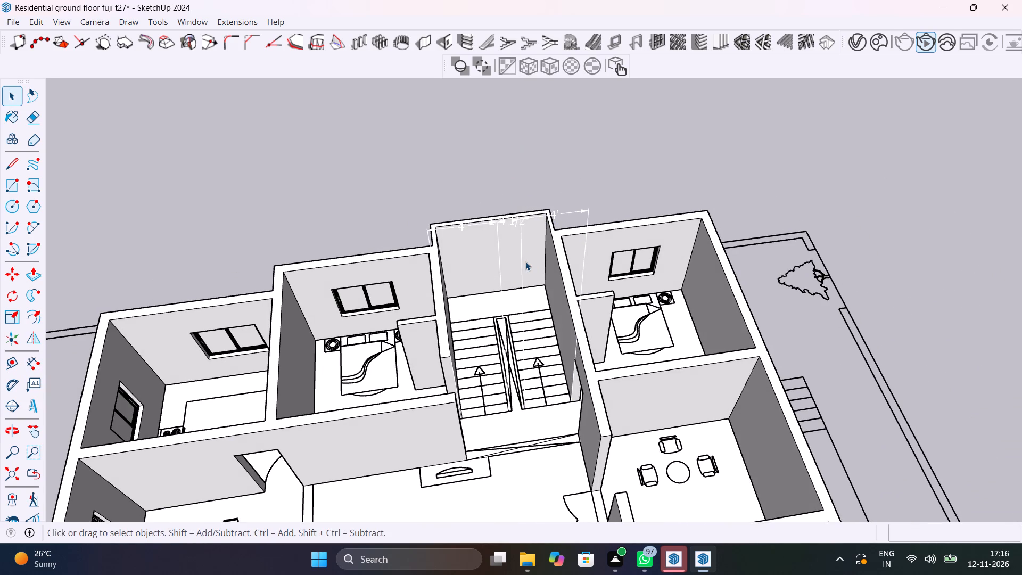
Save the model.
{"action": "scroll", "coordinate": [523, 261], "scroll_direction": "up", "scroll_amount": 4}
{"action": "middle_click_drag", "start_coordinate": [523, 261], "coordinate": [517, 194]}
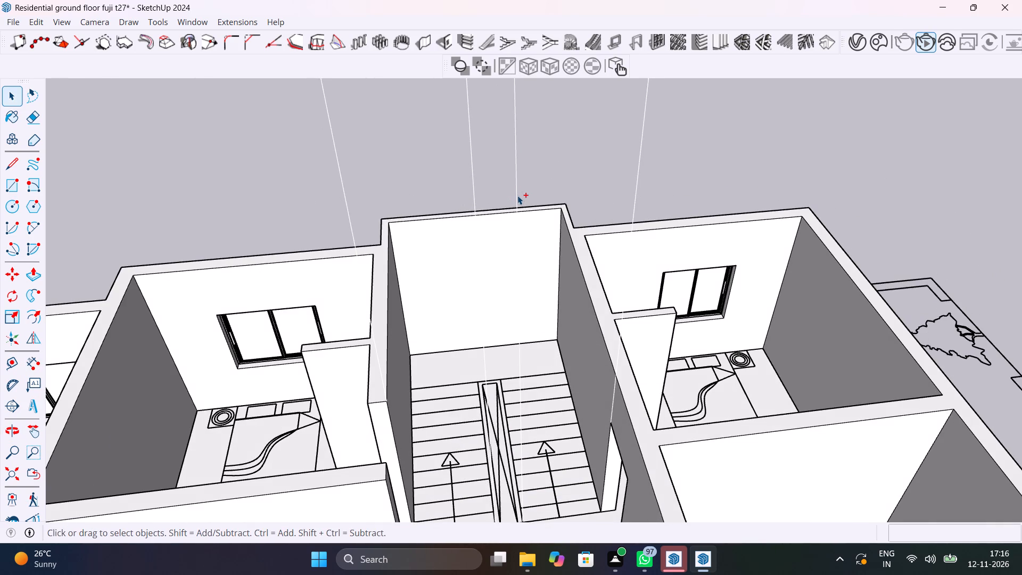
{"action": "key", "text": "ctrl+s"}
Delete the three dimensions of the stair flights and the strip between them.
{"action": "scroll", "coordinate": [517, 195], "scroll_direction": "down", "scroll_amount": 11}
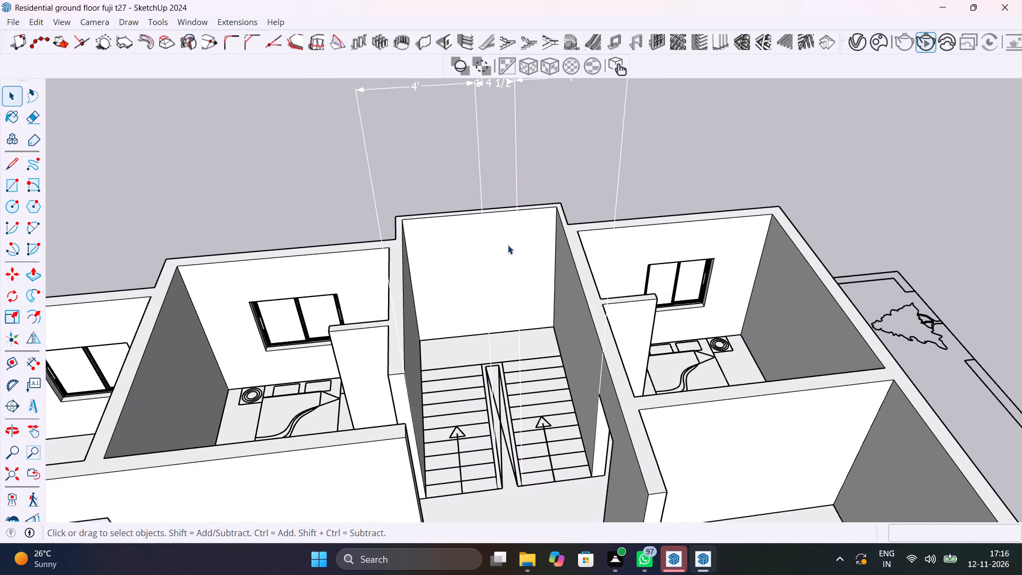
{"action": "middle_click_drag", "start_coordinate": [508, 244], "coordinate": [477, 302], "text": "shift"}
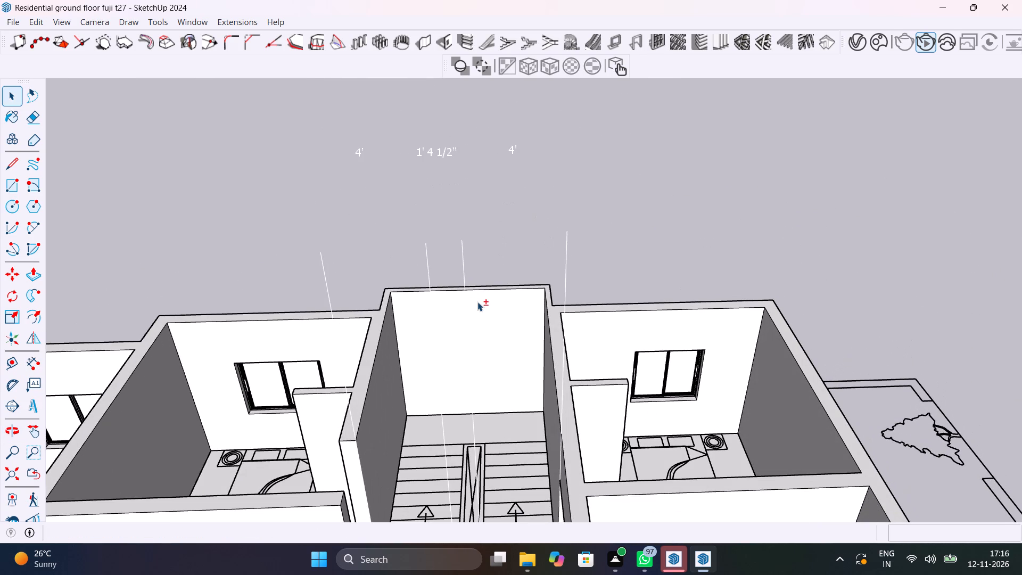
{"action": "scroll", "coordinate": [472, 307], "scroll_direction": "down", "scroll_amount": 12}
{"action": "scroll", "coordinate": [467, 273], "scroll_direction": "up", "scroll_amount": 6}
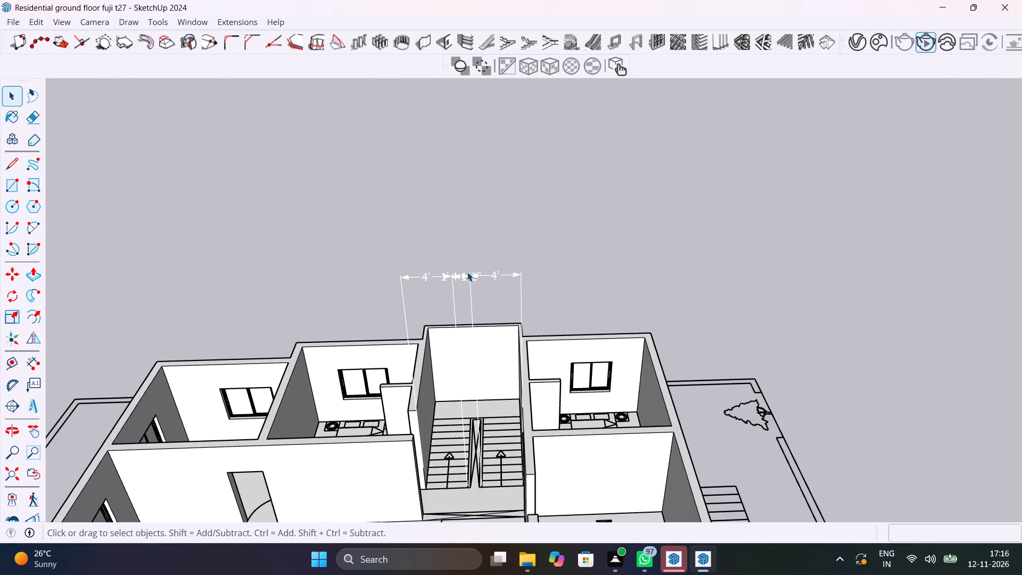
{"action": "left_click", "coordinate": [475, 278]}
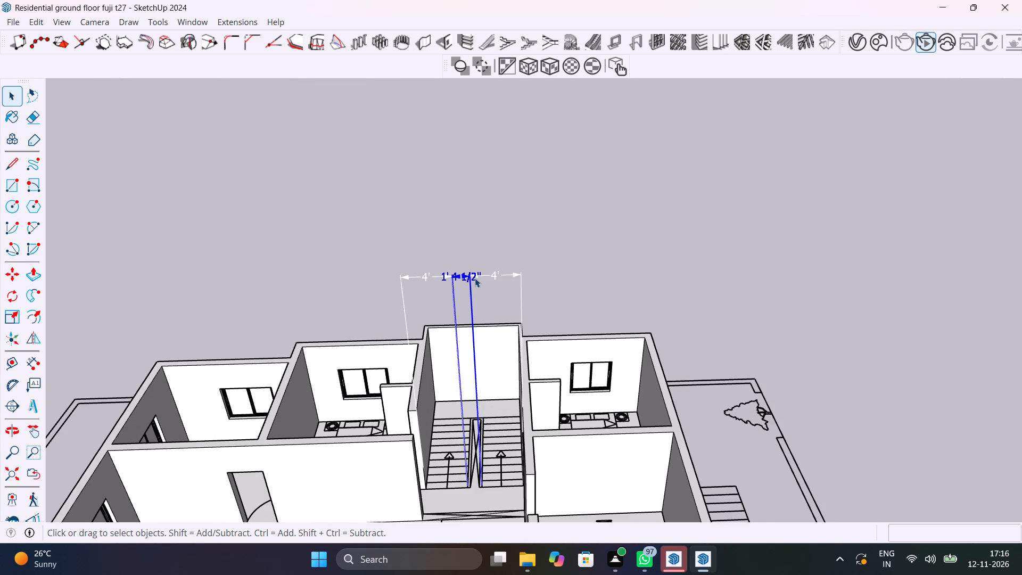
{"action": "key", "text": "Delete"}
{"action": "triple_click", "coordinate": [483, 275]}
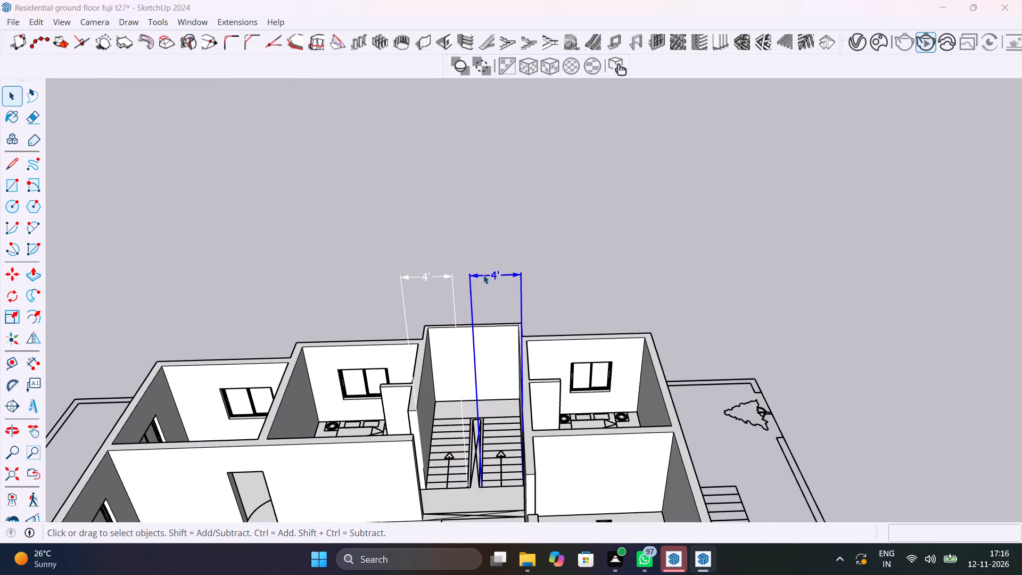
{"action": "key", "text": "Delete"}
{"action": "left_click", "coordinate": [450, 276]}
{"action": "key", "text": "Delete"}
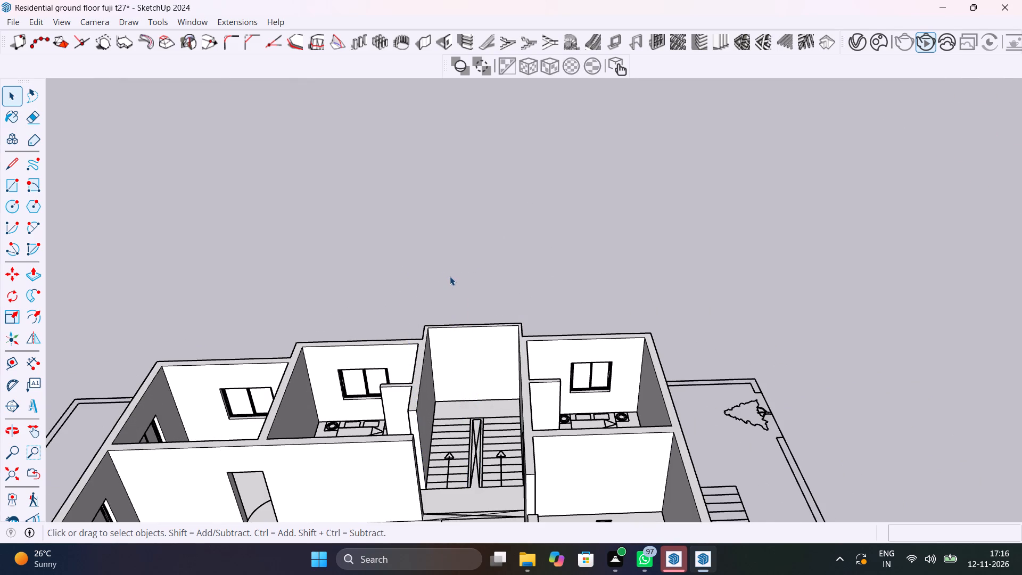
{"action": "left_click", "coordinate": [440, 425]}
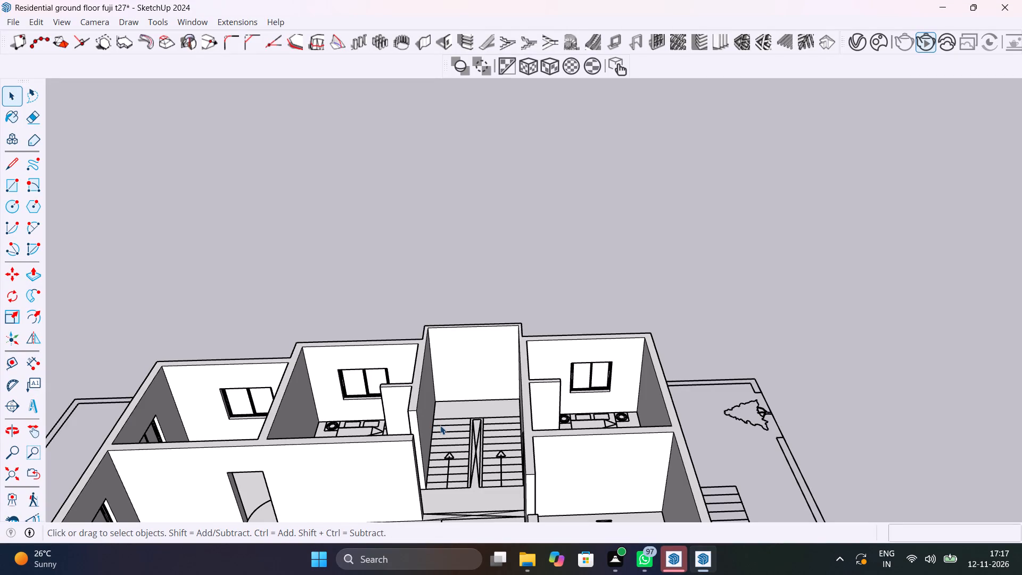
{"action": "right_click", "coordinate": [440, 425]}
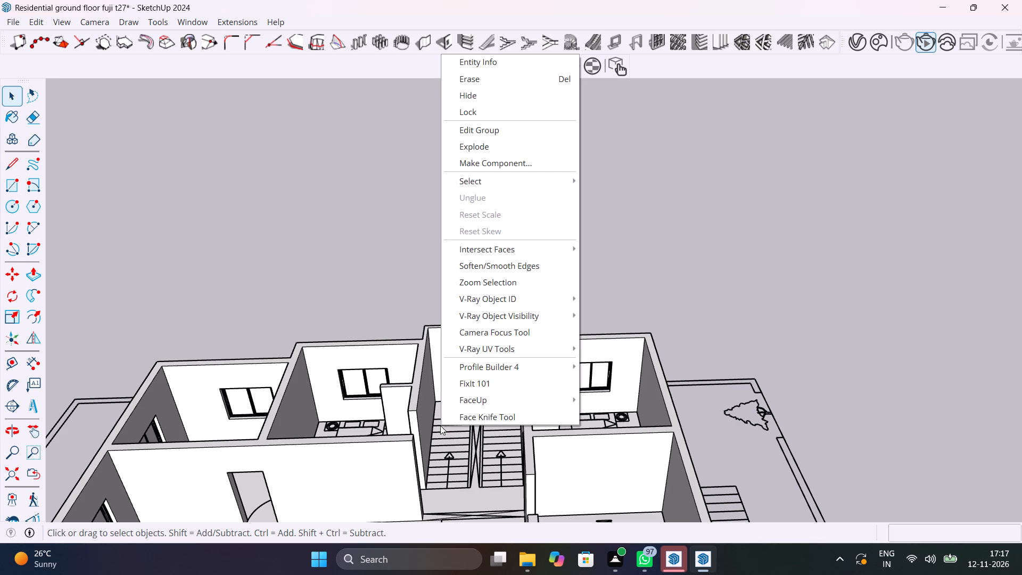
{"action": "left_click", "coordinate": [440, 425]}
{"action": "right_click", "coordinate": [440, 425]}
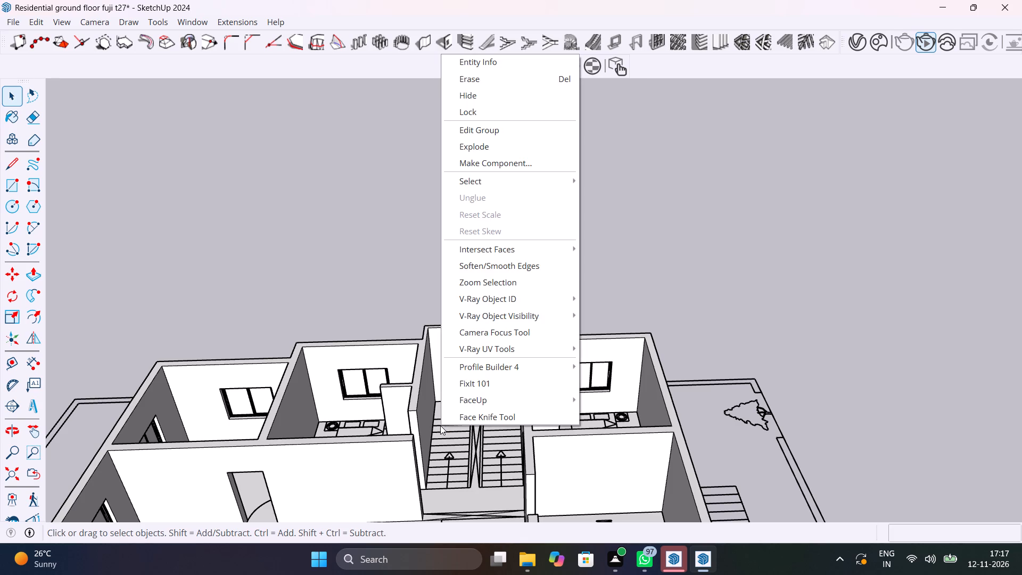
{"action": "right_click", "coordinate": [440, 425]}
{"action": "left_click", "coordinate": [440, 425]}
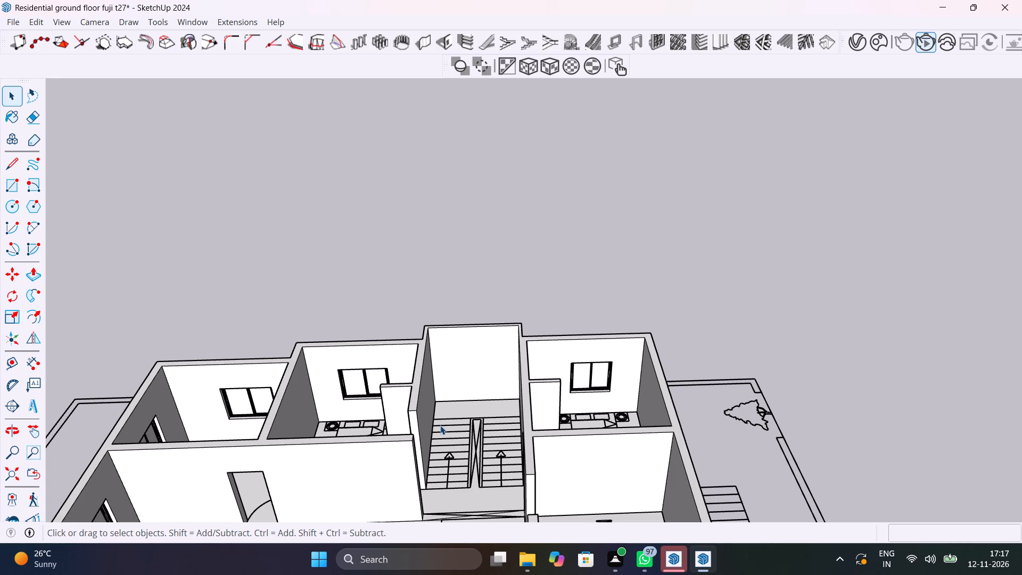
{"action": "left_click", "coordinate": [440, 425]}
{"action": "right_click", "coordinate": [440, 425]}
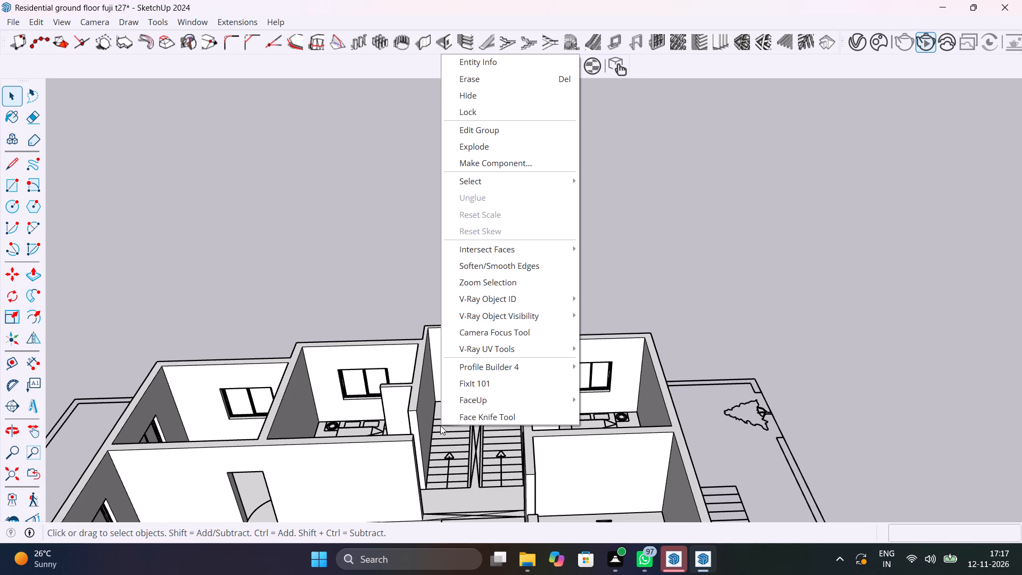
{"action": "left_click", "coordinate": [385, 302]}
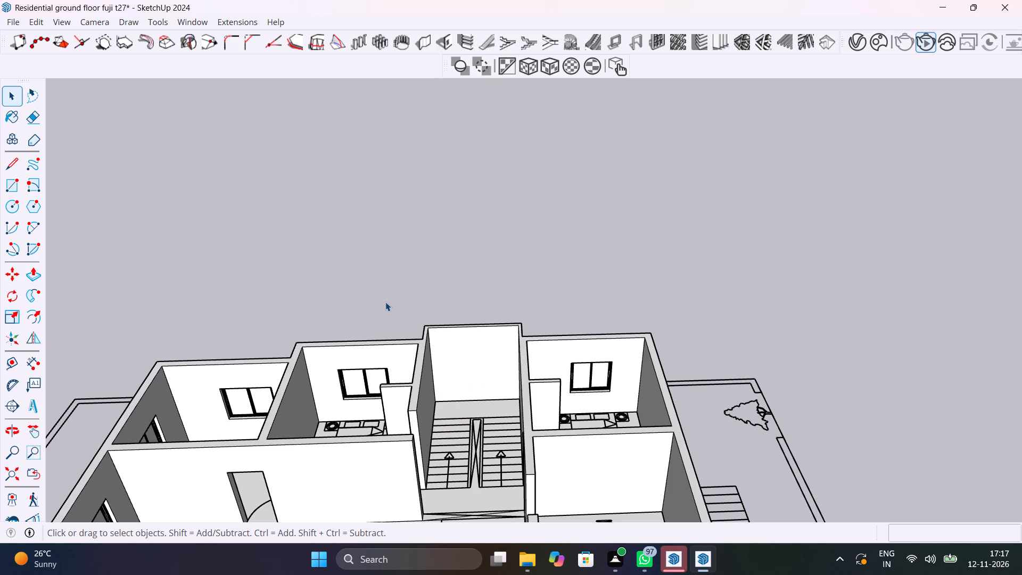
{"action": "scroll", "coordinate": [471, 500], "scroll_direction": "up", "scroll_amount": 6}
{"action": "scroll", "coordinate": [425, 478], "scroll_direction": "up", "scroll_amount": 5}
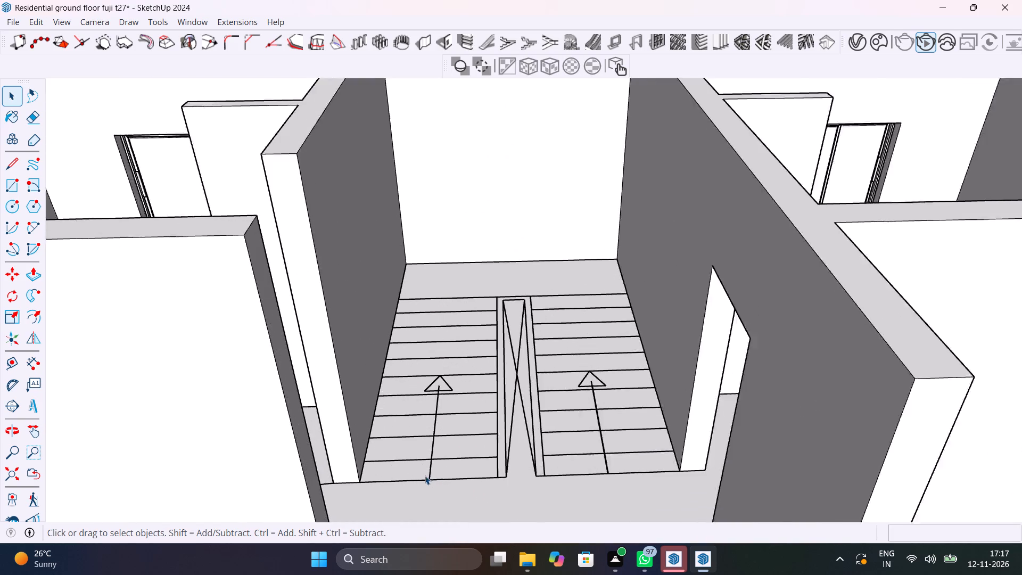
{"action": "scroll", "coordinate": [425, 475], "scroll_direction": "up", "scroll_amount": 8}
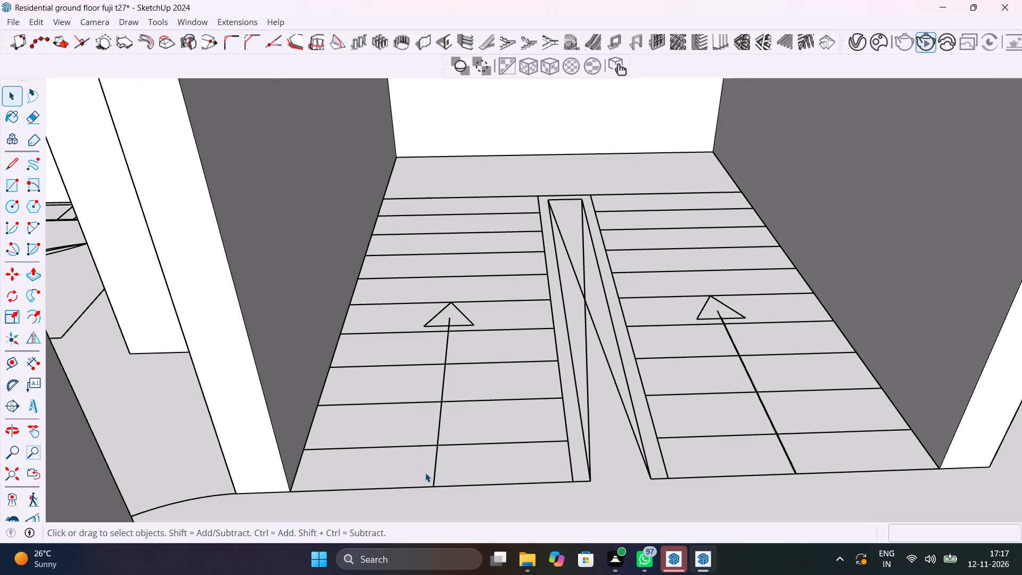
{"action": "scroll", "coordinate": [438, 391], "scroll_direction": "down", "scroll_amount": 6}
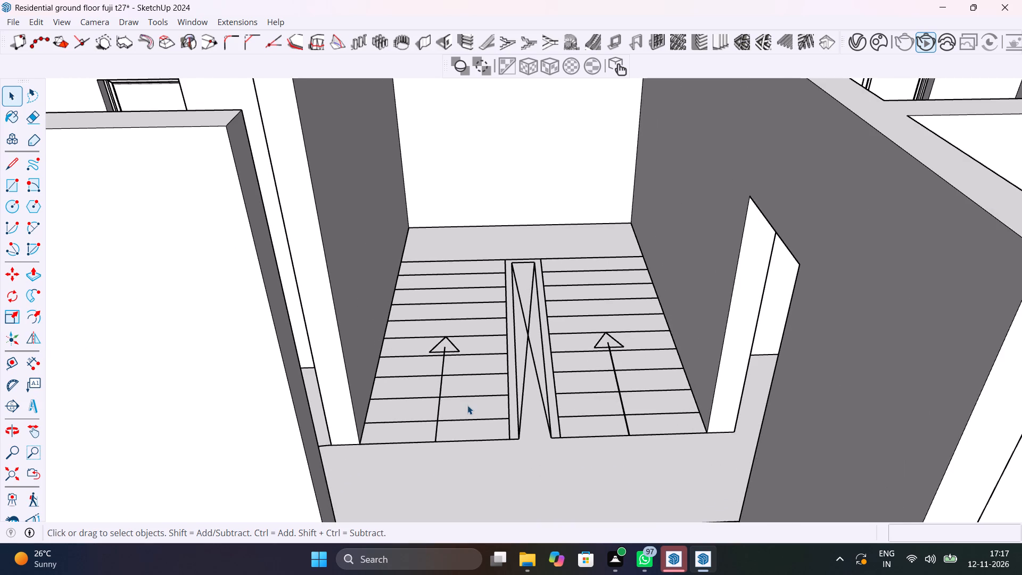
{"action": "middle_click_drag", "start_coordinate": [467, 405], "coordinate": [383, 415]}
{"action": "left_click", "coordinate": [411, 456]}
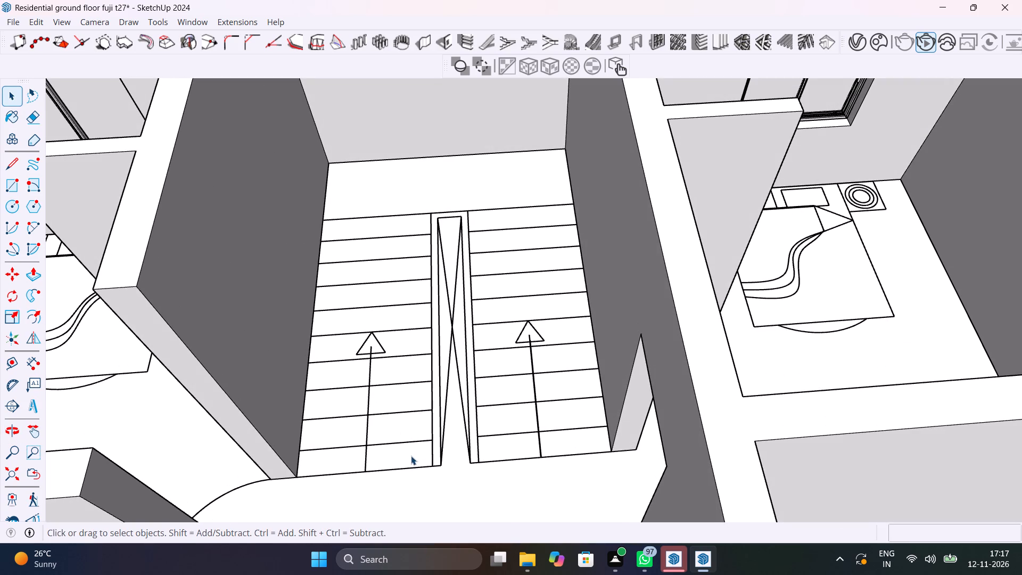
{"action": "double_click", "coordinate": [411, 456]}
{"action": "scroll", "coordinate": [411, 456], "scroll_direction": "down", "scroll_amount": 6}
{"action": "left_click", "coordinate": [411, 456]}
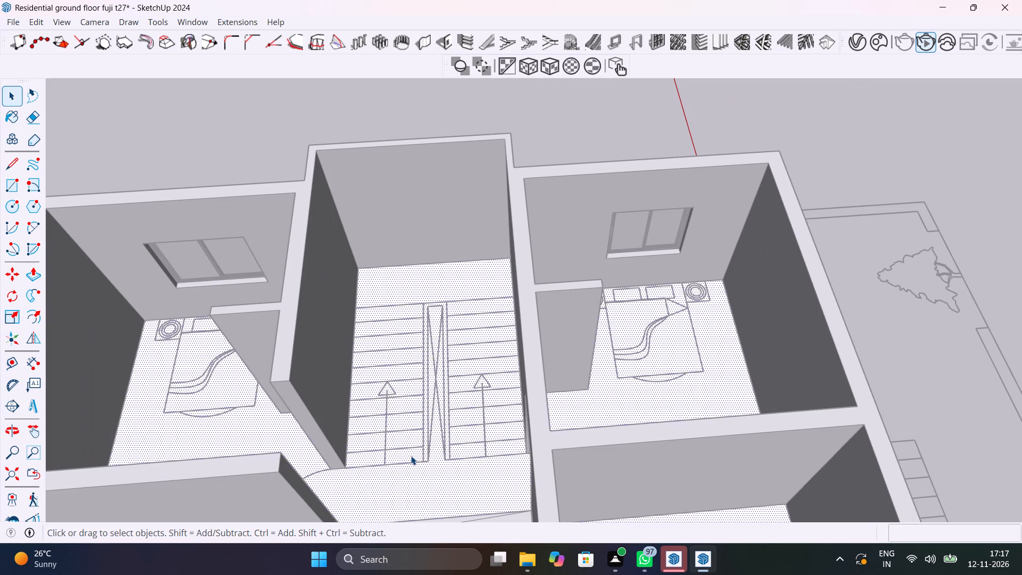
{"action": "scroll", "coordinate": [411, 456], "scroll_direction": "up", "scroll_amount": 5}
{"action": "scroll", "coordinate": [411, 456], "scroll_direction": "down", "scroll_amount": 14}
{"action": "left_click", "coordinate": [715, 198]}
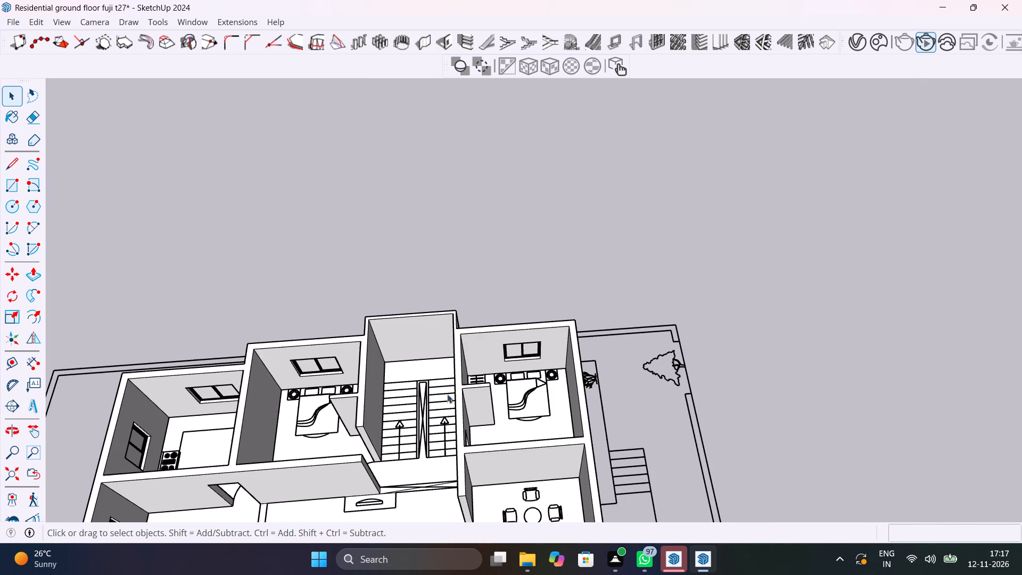
Open the floor group and draw a 4' by about 9 7/8" rectangle over the bottom tread of the left-hand stair flight.
{"action": "double_click", "coordinate": [460, 395]}
{"action": "scroll", "coordinate": [460, 395], "scroll_direction": "up", "scroll_amount": 5}
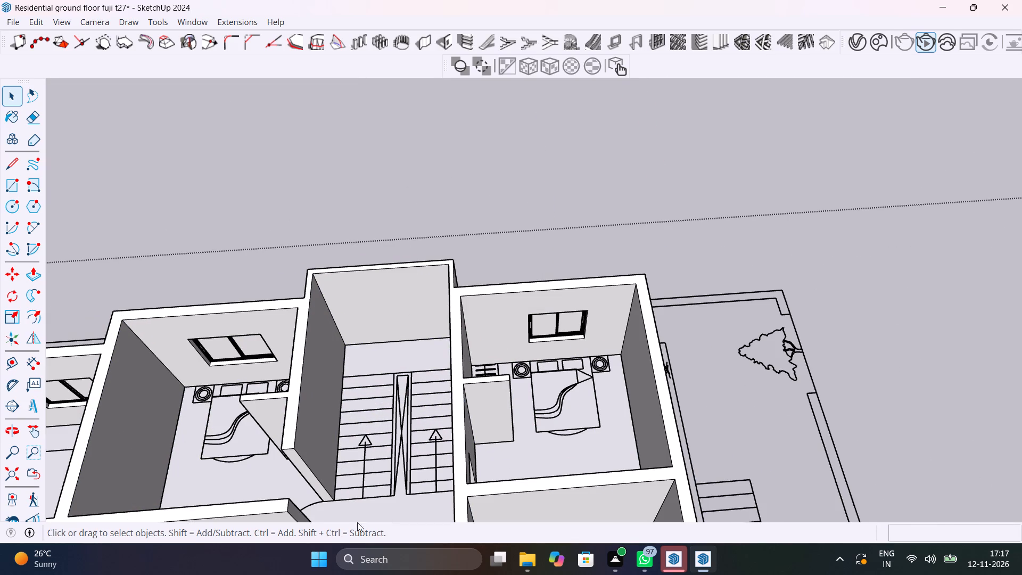
{"action": "middle_click_drag", "start_coordinate": [368, 509], "coordinate": [461, 371]}
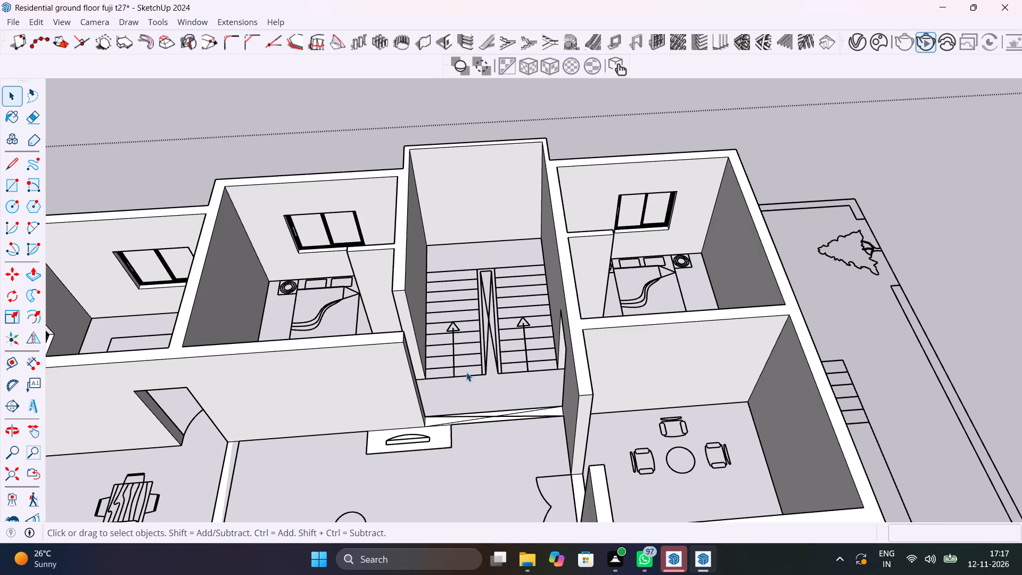
{"action": "scroll", "coordinate": [466, 372], "scroll_direction": "up", "scroll_amount": 14}
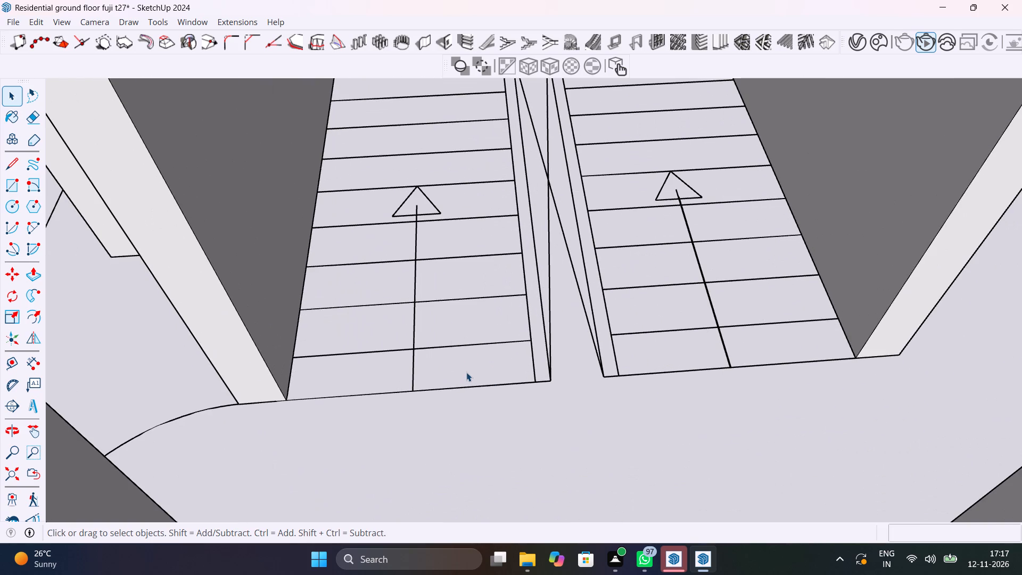
{"action": "key", "text": "r"}
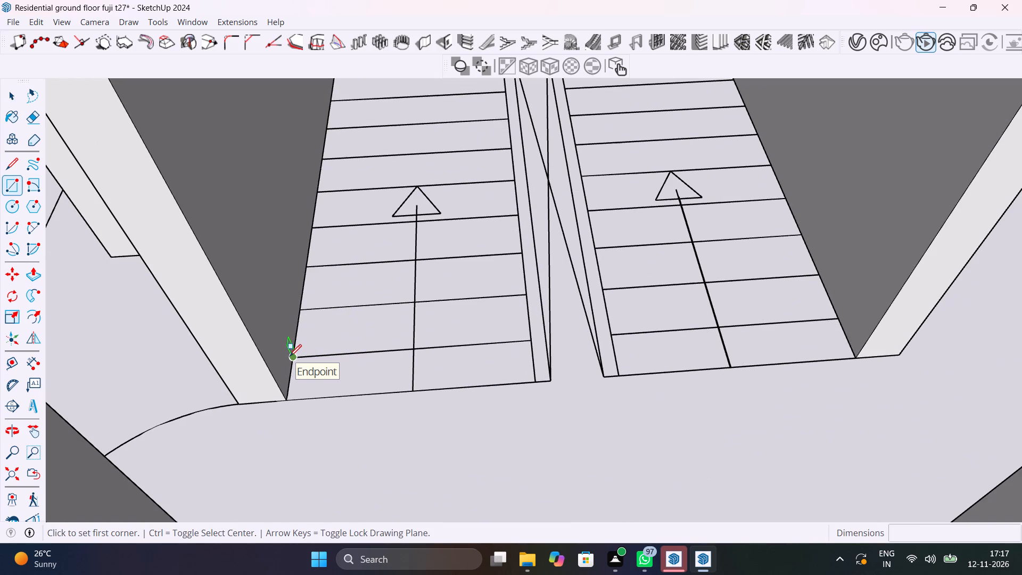
{"action": "left_click", "coordinate": [293, 357]}
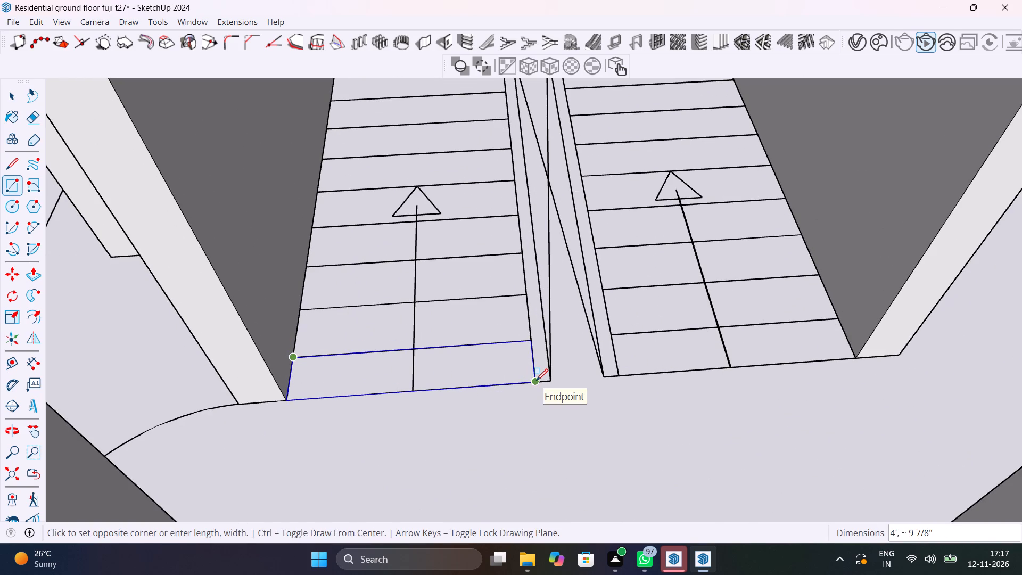
{"action": "left_click", "coordinate": [536, 381]}
{"action": "key", "text": "space"}
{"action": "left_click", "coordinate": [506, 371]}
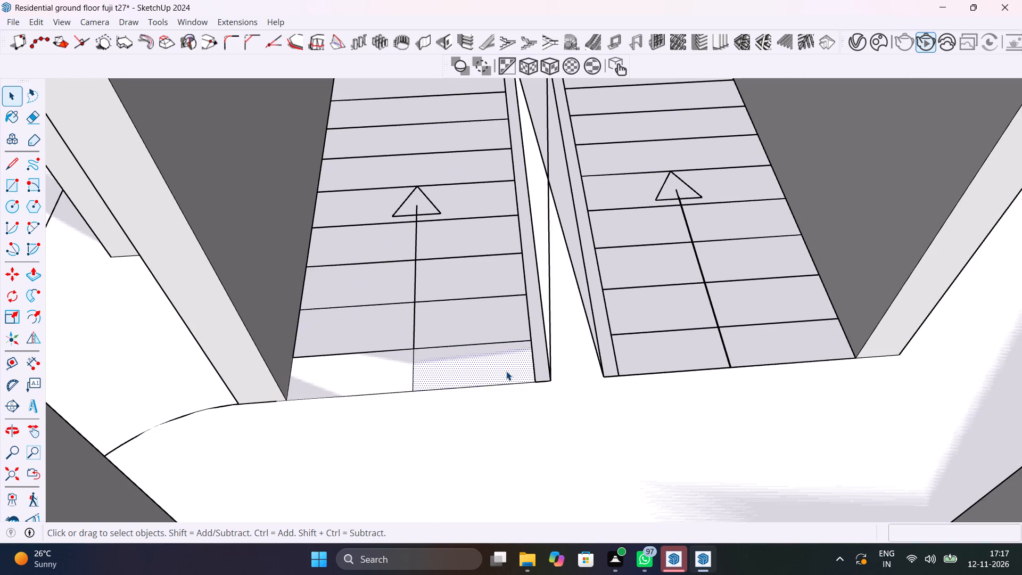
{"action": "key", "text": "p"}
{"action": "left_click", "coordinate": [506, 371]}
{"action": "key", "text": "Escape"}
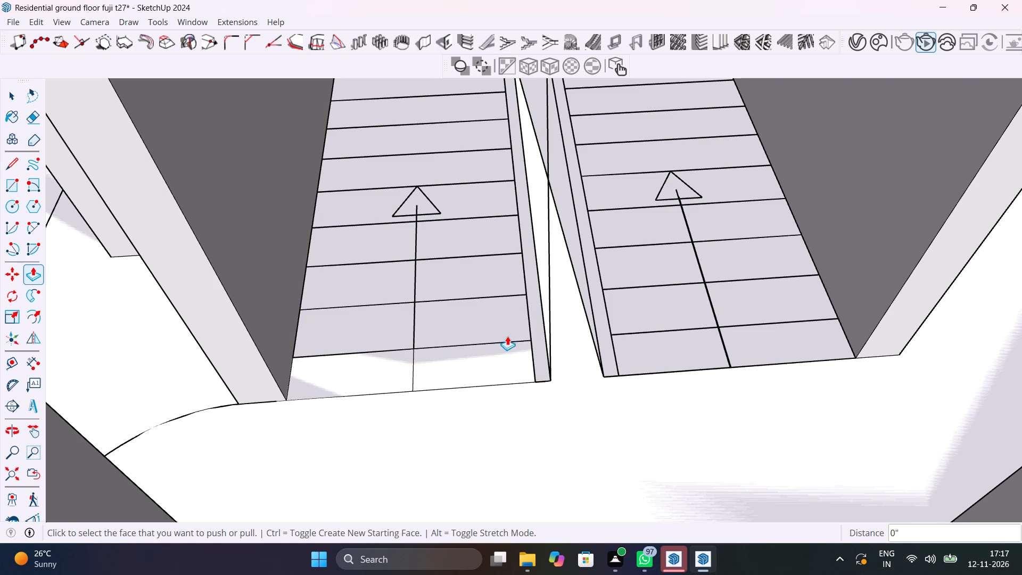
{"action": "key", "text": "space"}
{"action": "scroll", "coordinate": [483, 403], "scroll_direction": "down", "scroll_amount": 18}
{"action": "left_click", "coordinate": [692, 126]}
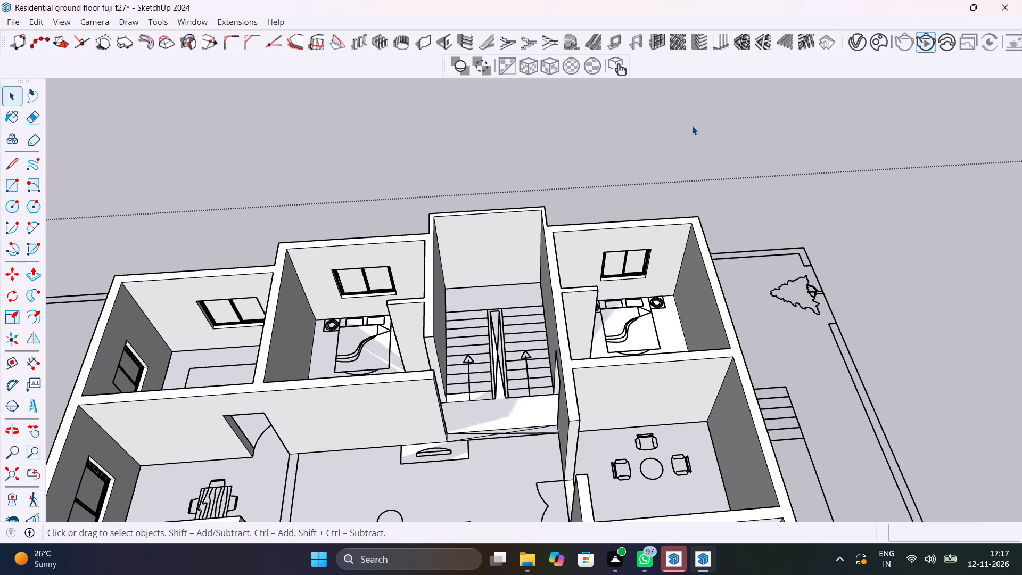
Delete the stem line of the direction arrow on the left-hand stair flight, inside the floor group.
{"action": "scroll", "coordinate": [463, 365], "scroll_direction": "up", "scroll_amount": 13}
{"action": "scroll", "coordinate": [463, 364], "scroll_direction": "down", "scroll_amount": 6}
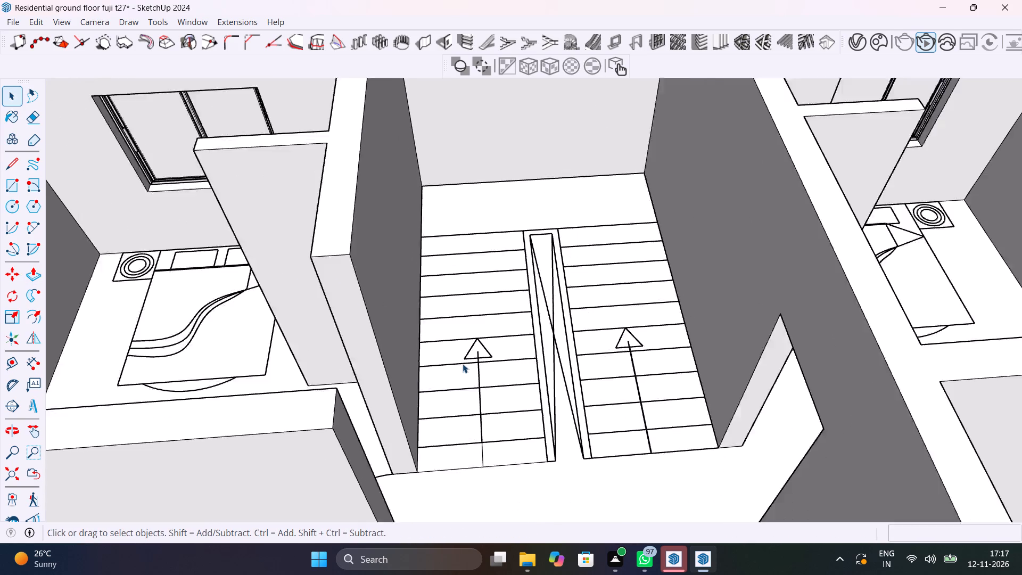
{"action": "left_click", "coordinate": [400, 307]}
{"action": "scroll", "coordinate": [400, 307], "scroll_direction": "down", "scroll_amount": 10}
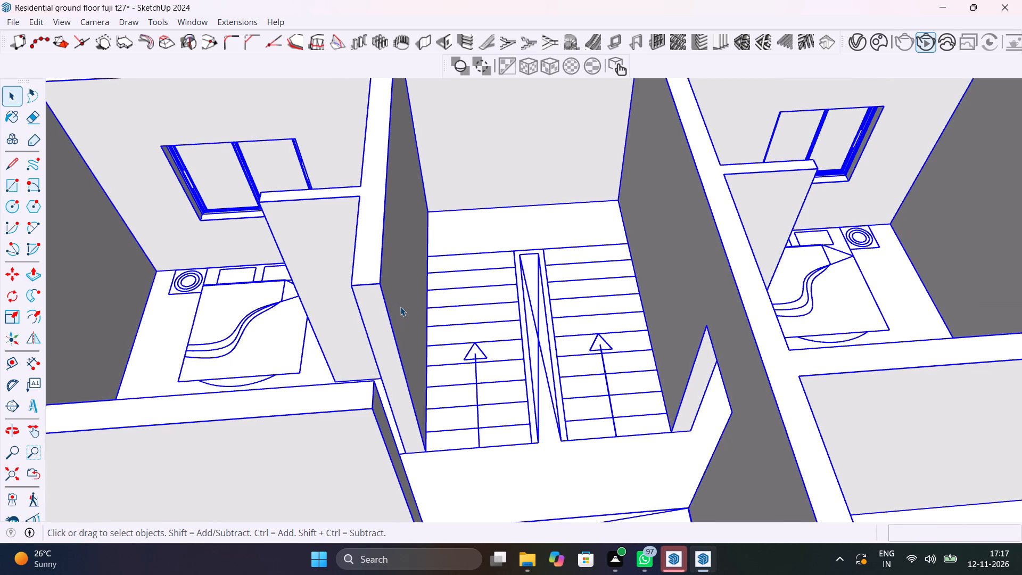
{"action": "scroll", "coordinate": [400, 307], "scroll_direction": "down", "scroll_amount": 12}
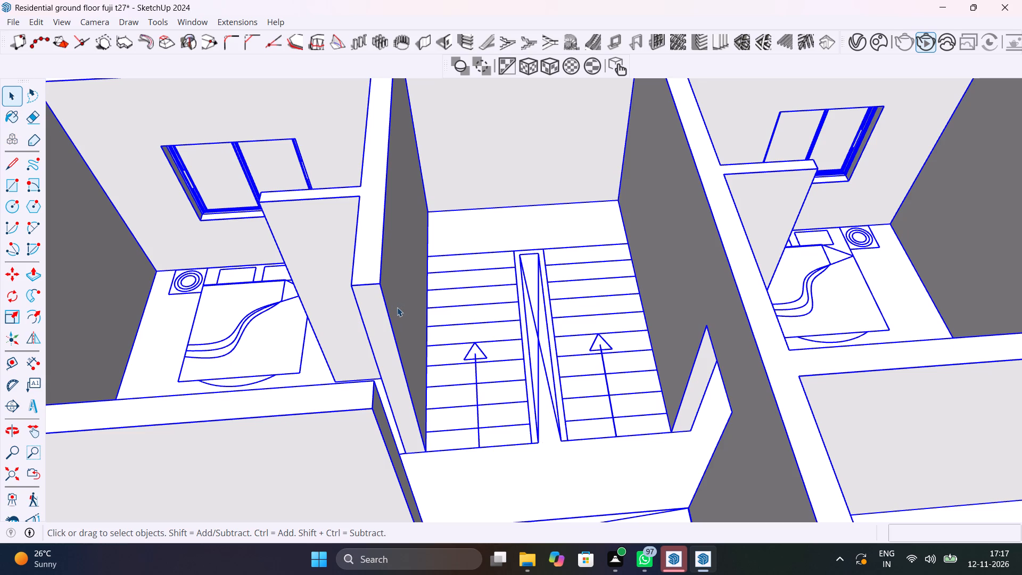
{"action": "double_click", "coordinate": [397, 306]}
{"action": "scroll", "coordinate": [398, 322], "scroll_direction": "down", "scroll_amount": 14}
{"action": "scroll", "coordinate": [357, 268], "scroll_direction": "down", "scroll_amount": 18}
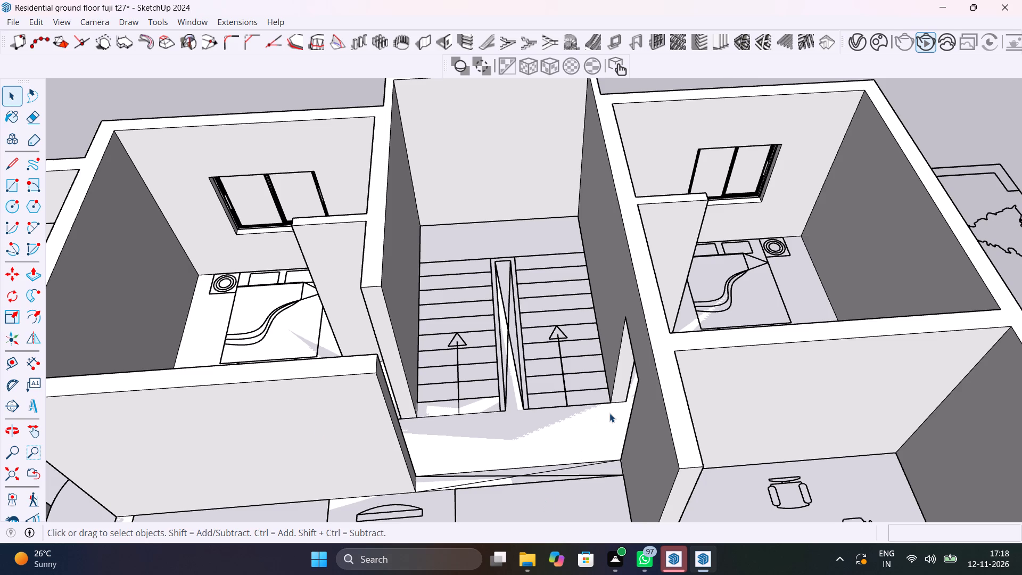
{"action": "scroll", "coordinate": [543, 423], "scroll_direction": "down", "scroll_amount": 11}
{"action": "scroll", "coordinate": [545, 414], "scroll_direction": "up", "scroll_amount": 11}
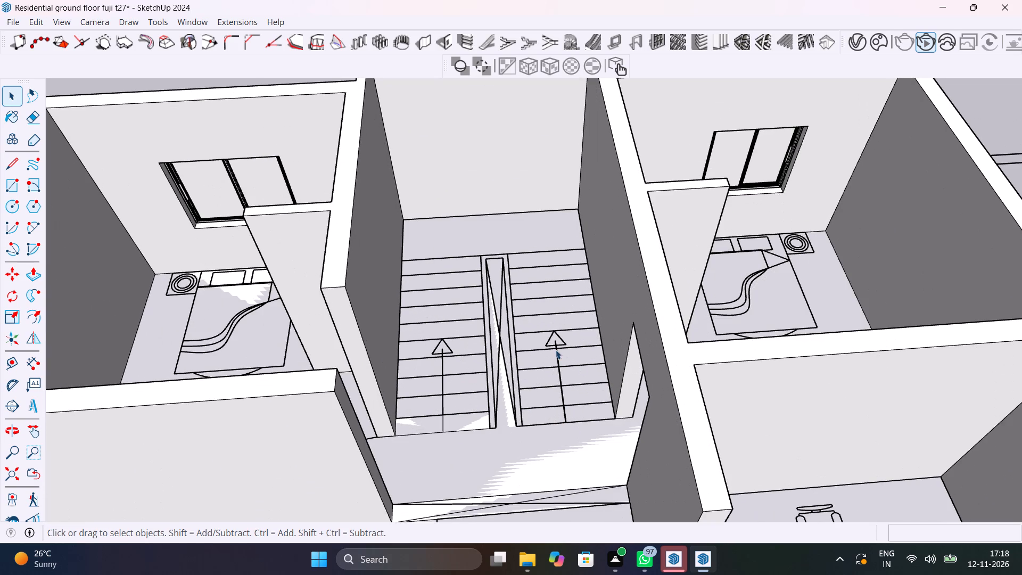
{"action": "scroll", "coordinate": [467, 363], "scroll_direction": "up", "scroll_amount": 3}
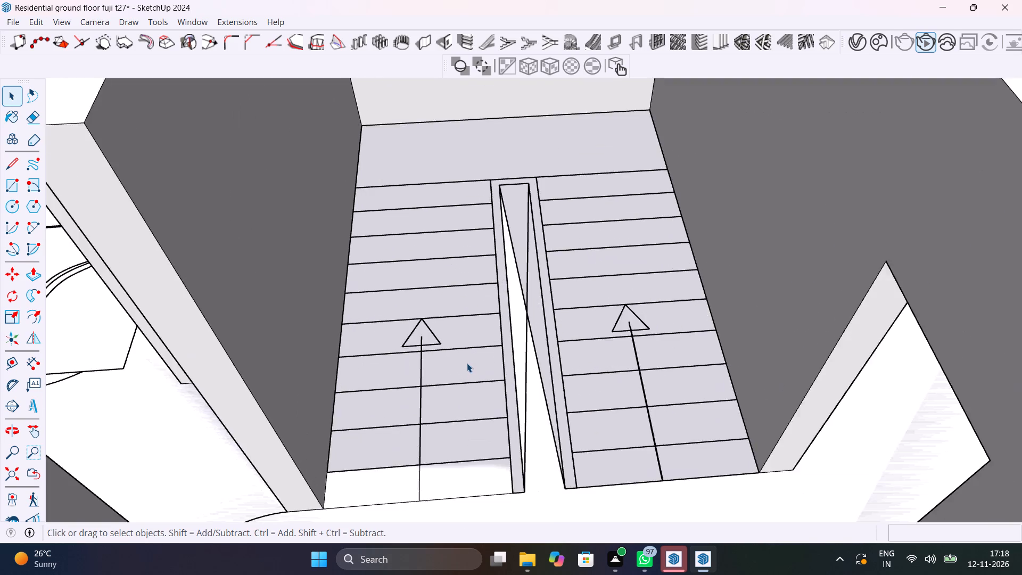
{"action": "scroll", "coordinate": [467, 363], "scroll_direction": "up", "scroll_amount": 7}
{"action": "left_click", "coordinate": [396, 366]}
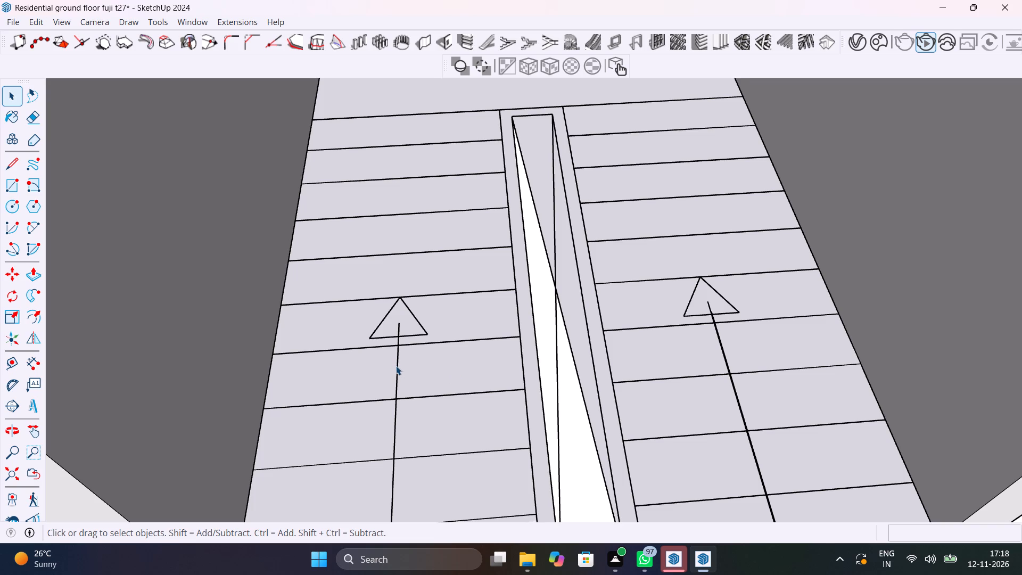
{"action": "left_click", "coordinate": [398, 367]}
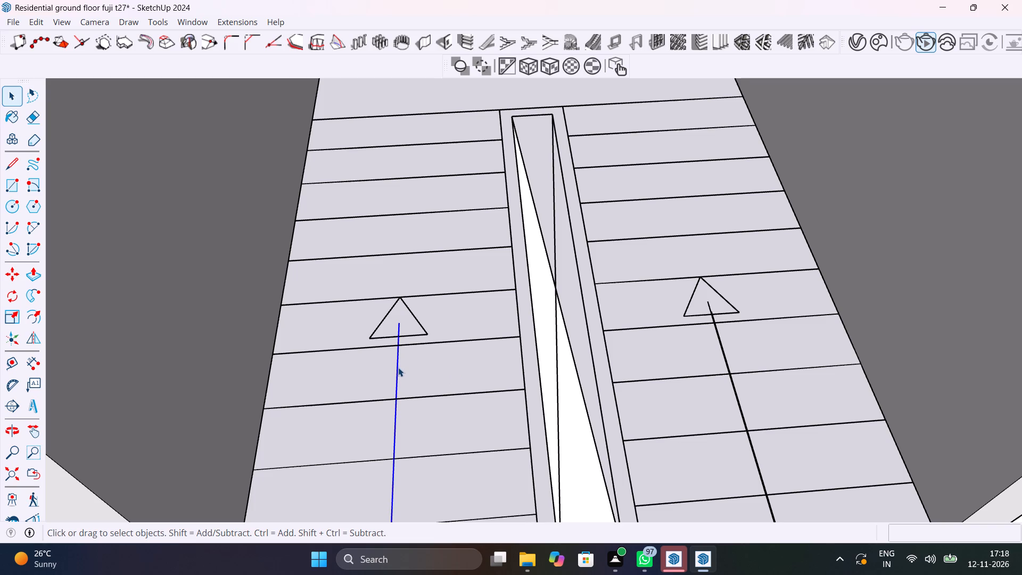
{"action": "key", "text": "Delete"}
Delete the leftover piece of the arrow stem on the bottom tread of the left-hand flight.
{"action": "left_click", "coordinate": [413, 335]}
{"action": "scroll", "coordinate": [413, 335], "scroll_direction": "down", "scroll_amount": 2}
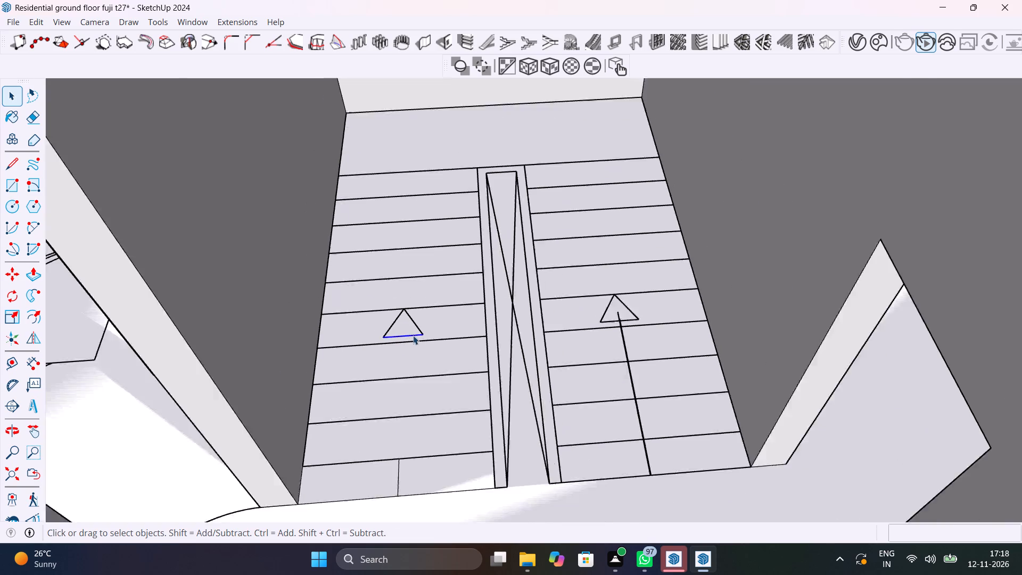
{"action": "scroll", "coordinate": [413, 335], "scroll_direction": "down", "scroll_amount": 7}
{"action": "left_click", "coordinate": [403, 417]}
{"action": "key", "text": "Delete"}
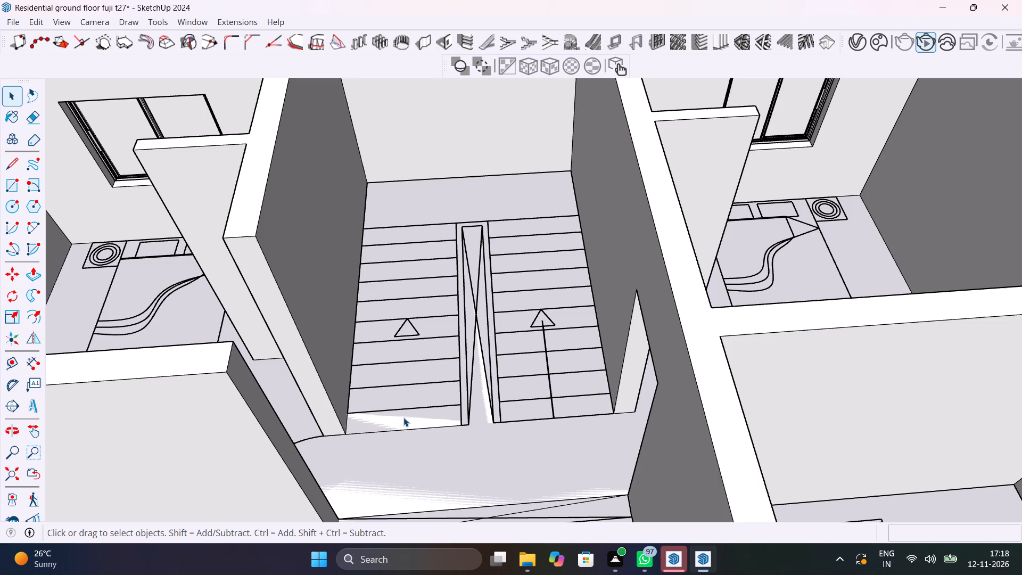
Redraw the 4' by about 9 7/8" rectangle corner to corner over the bottom tread of the left-hand flight.
{"action": "scroll", "coordinate": [402, 424], "scroll_direction": "up", "scroll_amount": 4}
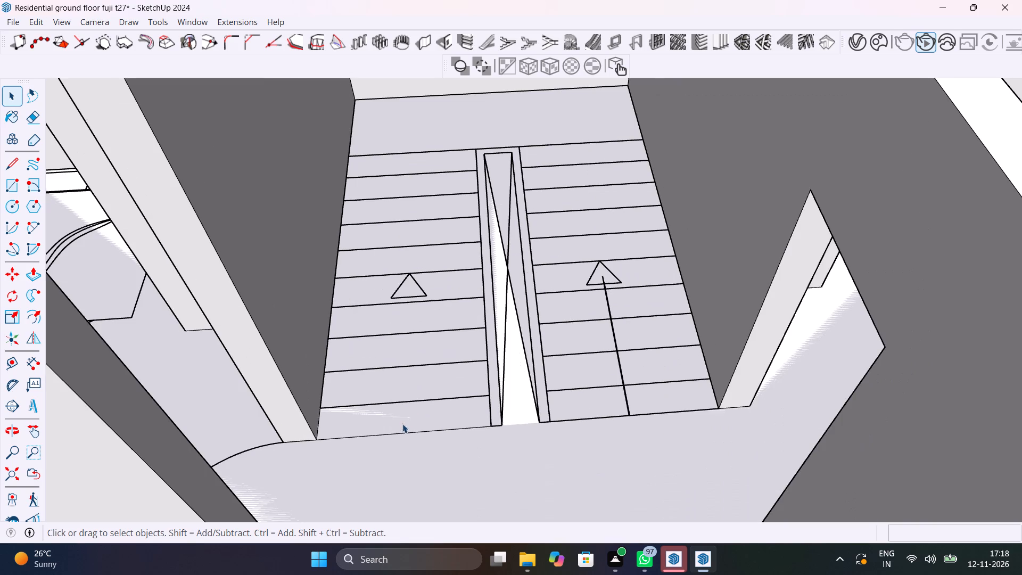
{"action": "key", "text": "r"}
{"action": "scroll", "coordinate": [323, 408], "scroll_direction": "up", "scroll_amount": 1}
{"action": "left_click", "coordinate": [323, 408]}
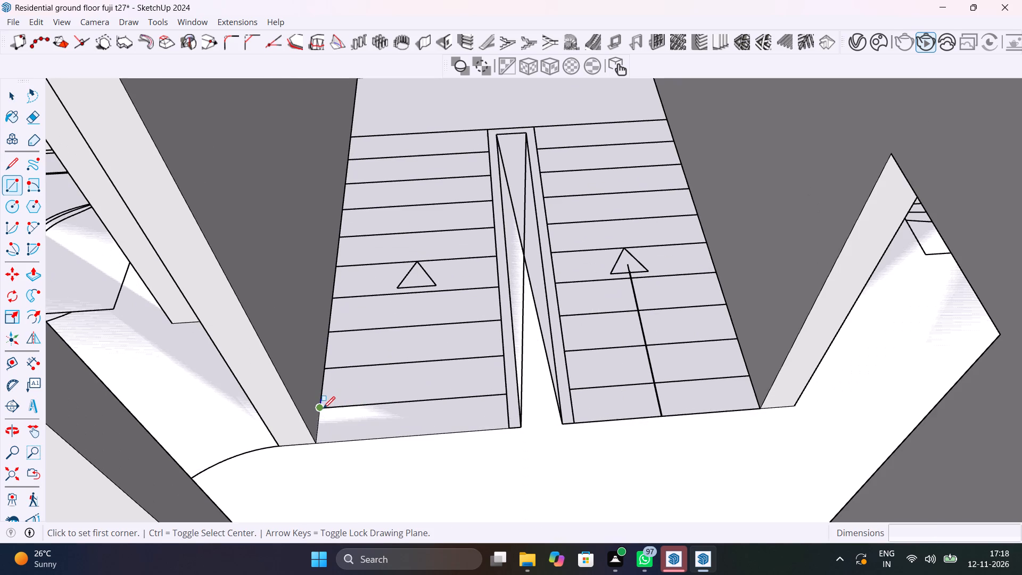
{"action": "left_click", "coordinate": [513, 426]}
{"action": "key", "text": "space"}
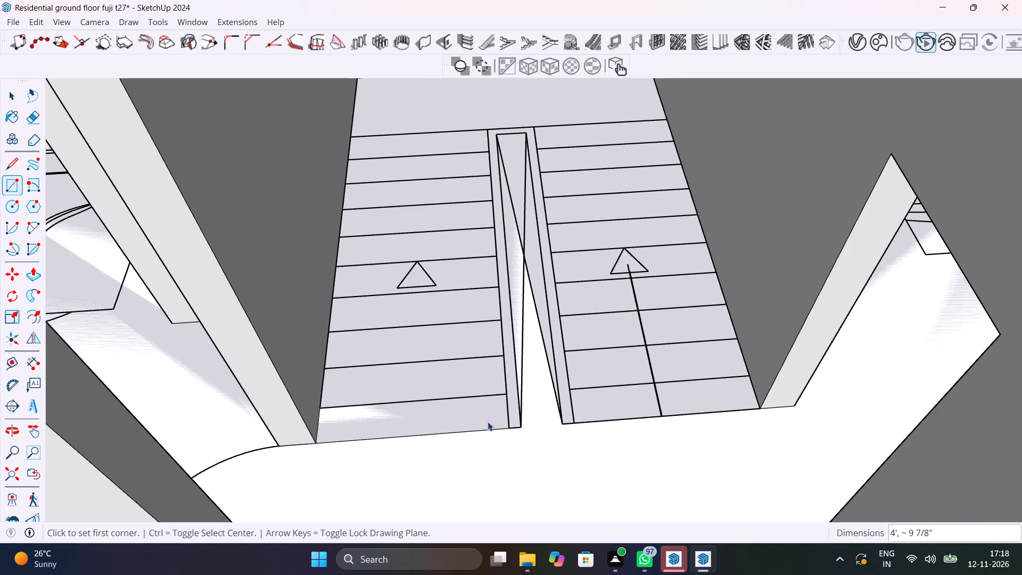
Push/Pull the bottom tread of the left-hand flight up by 7" to form the first step.
{"action": "left_click", "coordinate": [487, 421]}
{"action": "key", "text": "p"}
{"action": "left_click", "coordinate": [487, 420]}
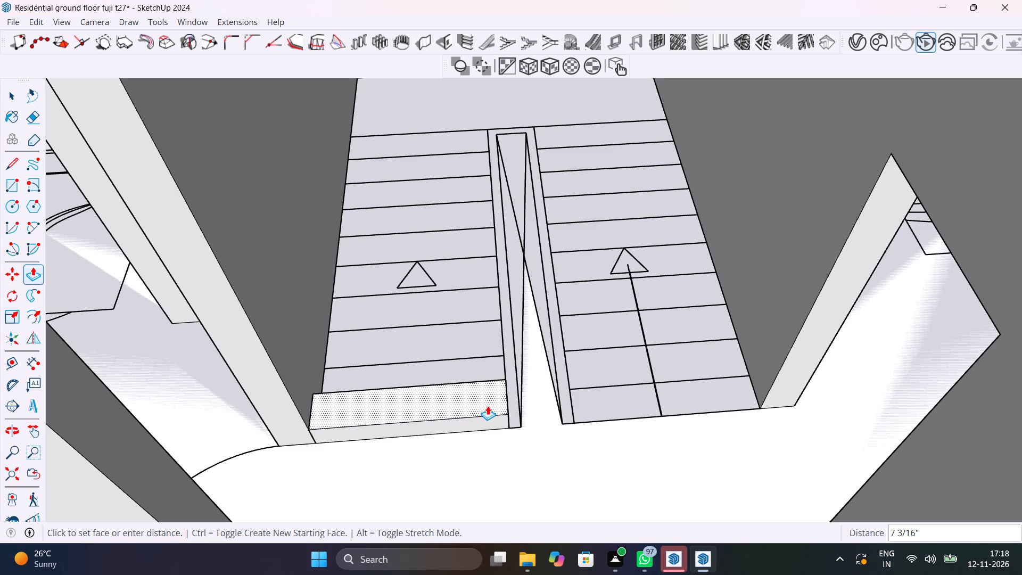
{"action": "type", "text": "7\""}
{"action": "key", "text": "Return"}
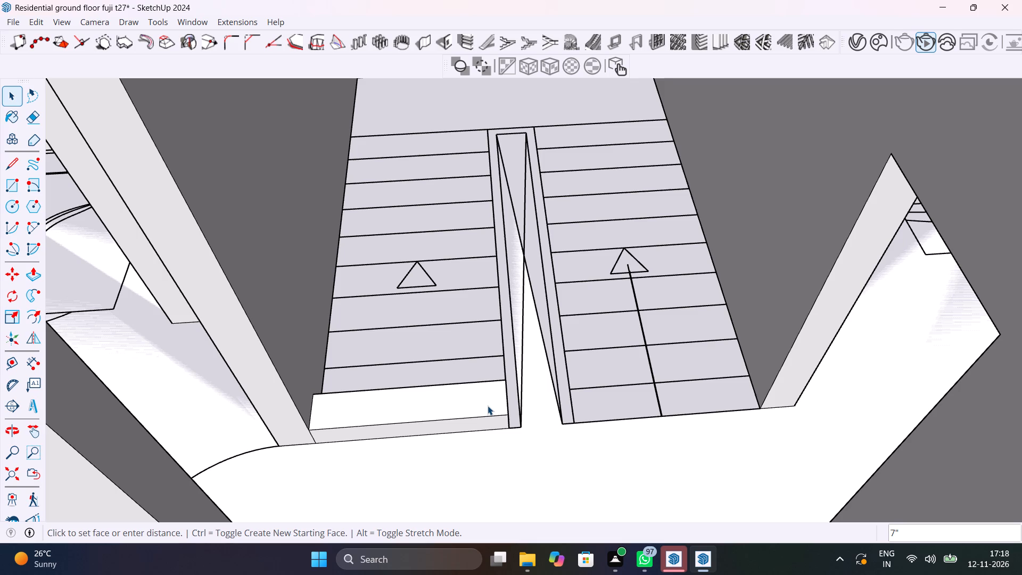
Save the model.
{"action": "key", "text": "ctrl+s"}
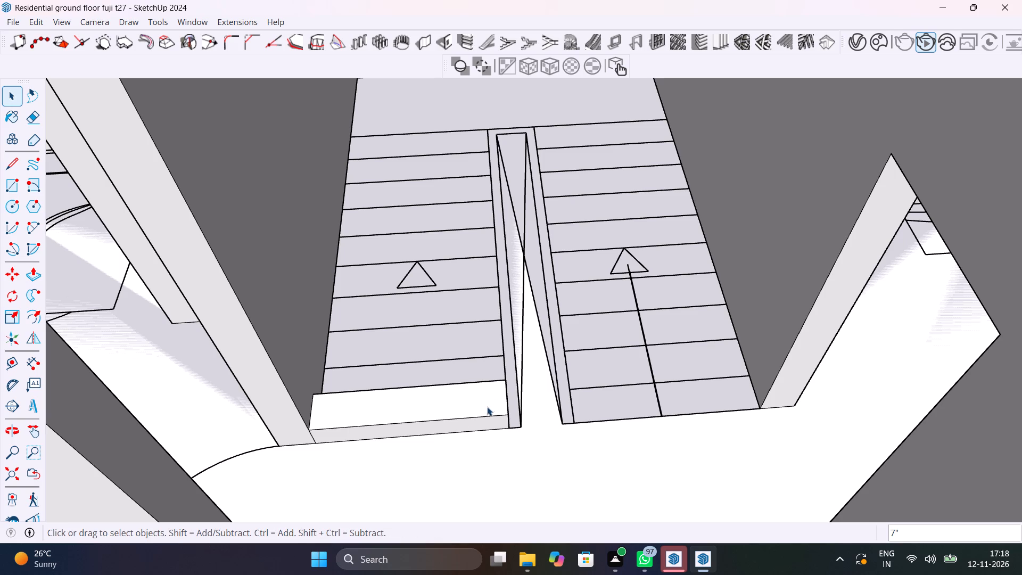
Undo the 7" Push/Pull of the bottom tread on the left-hand flight.
{"action": "triple_click", "coordinate": [467, 414]}
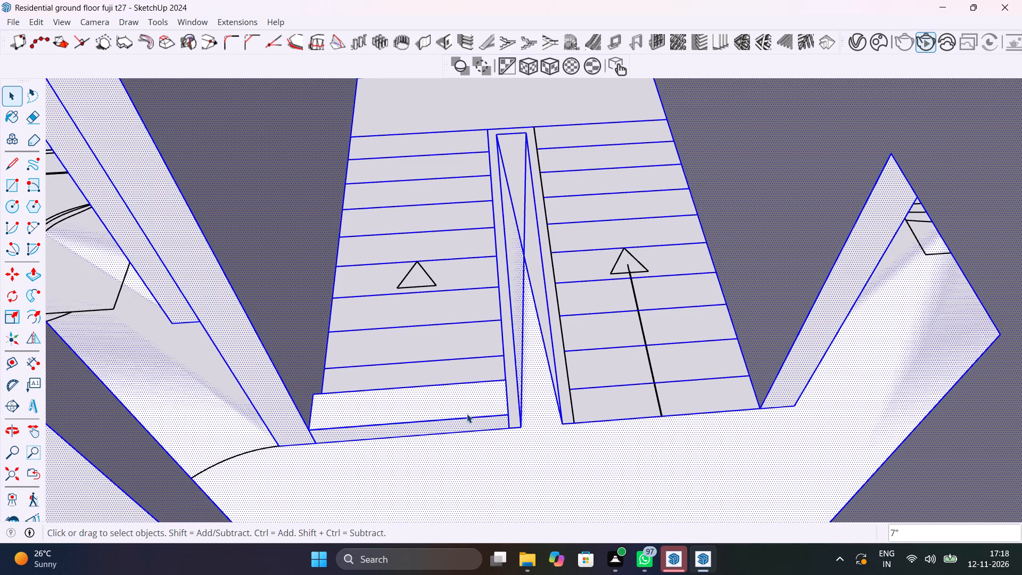
{"action": "scroll", "coordinate": [467, 414], "scroll_direction": "down", "scroll_amount": 13}
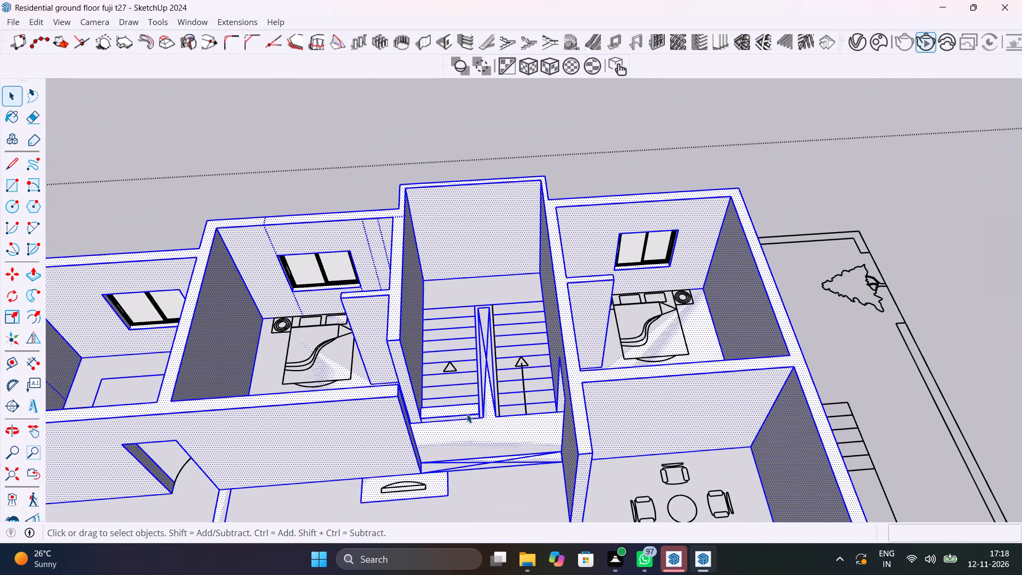
{"action": "key", "text": "ctrl+z"}
{"action": "key", "text": "ctrl+z"}
{"action": "key", "text": "ctrl+z"}
{"action": "scroll", "coordinate": [467, 414], "scroll_direction": "up", "scroll_amount": 6}
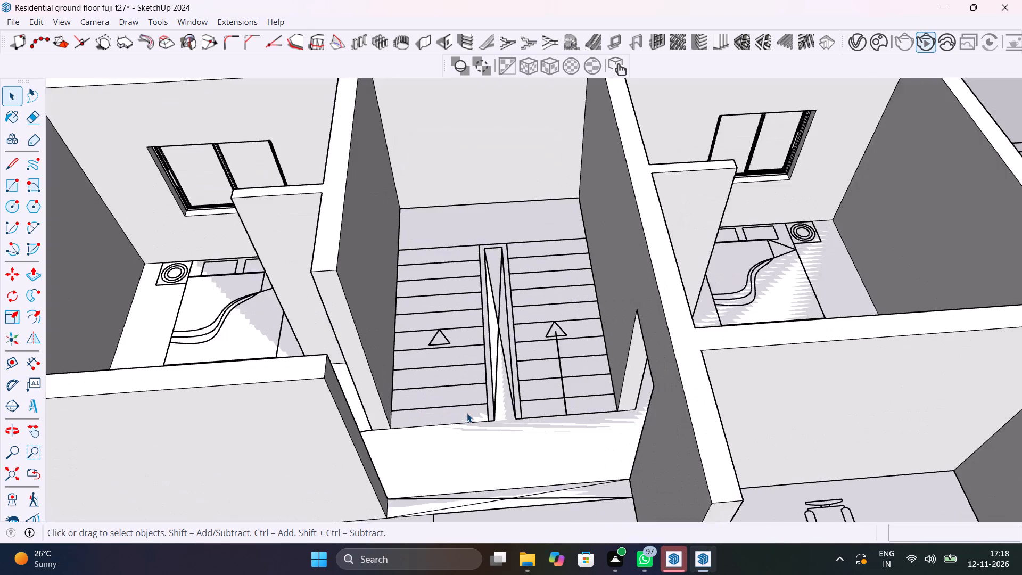
{"action": "scroll", "coordinate": [467, 413], "scroll_direction": "up", "scroll_amount": 4}
Make a component from the bottom tread face and its edges on the left-hand flight, keeping the default settings.
{"action": "left_click", "coordinate": [467, 413]}
{"action": "double_click", "coordinate": [467, 413]}
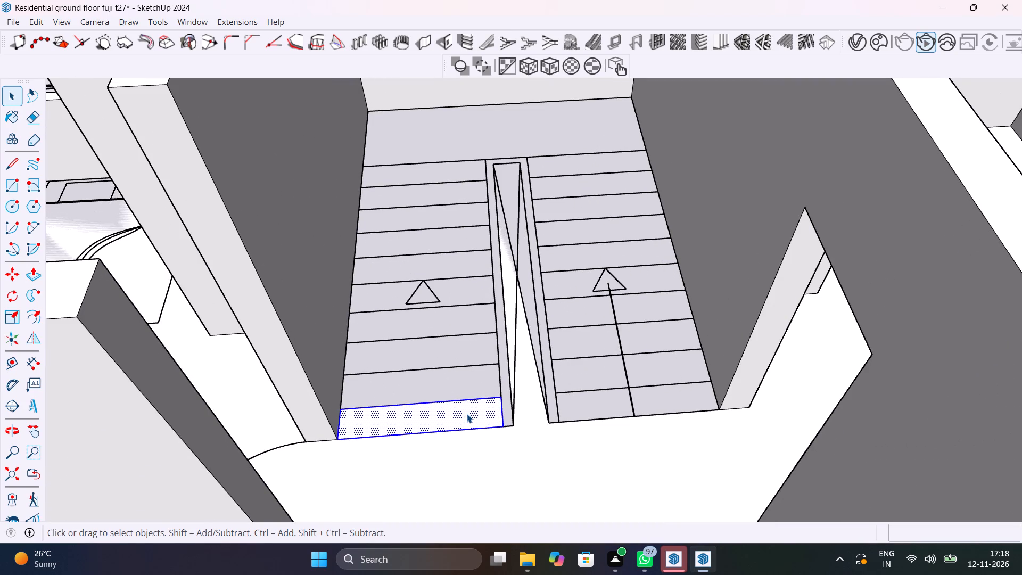
{"action": "right_click", "coordinate": [467, 414]}
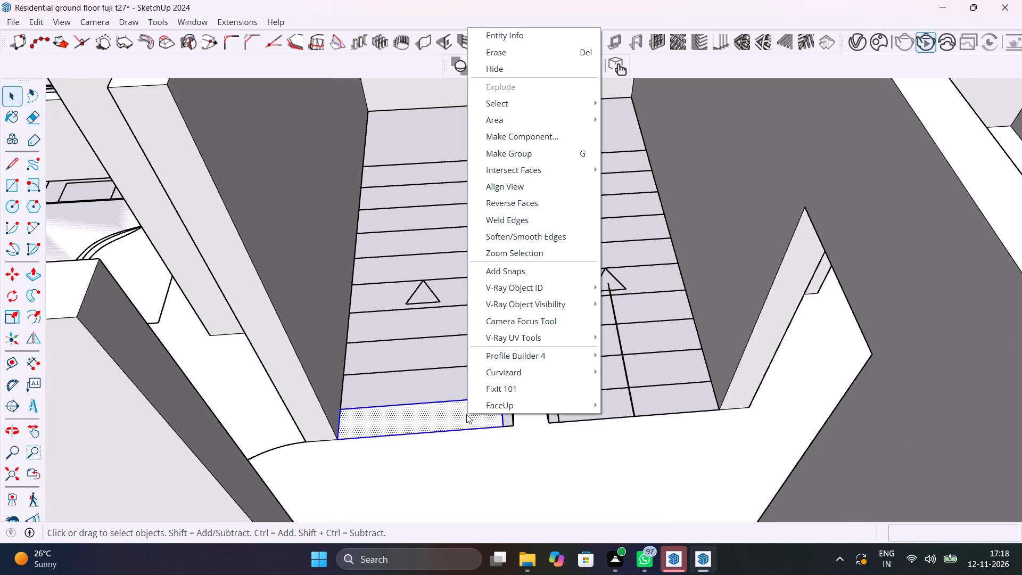
{"action": "left_click", "coordinate": [547, 136]}
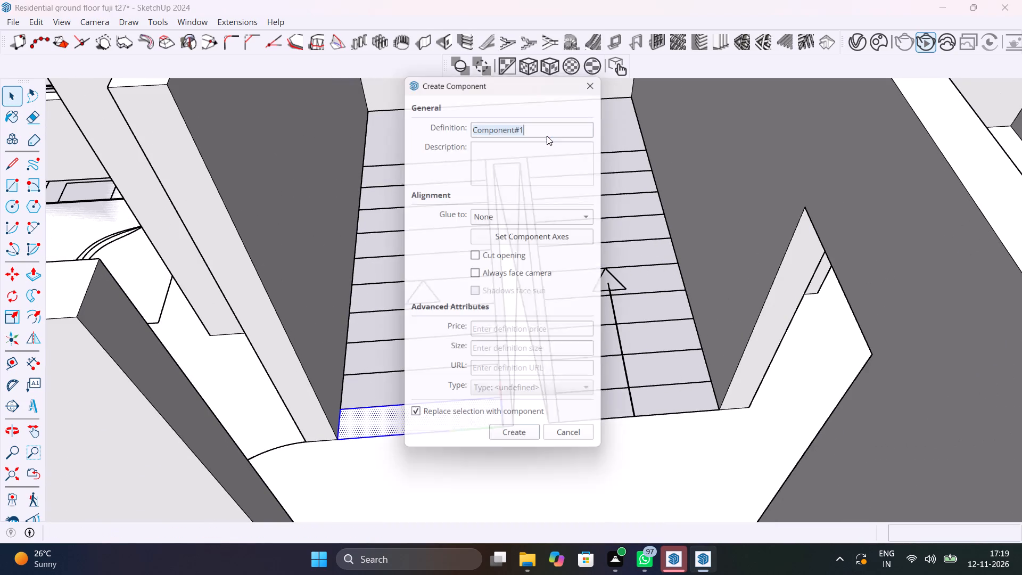
{"action": "left_click", "coordinate": [534, 441]}
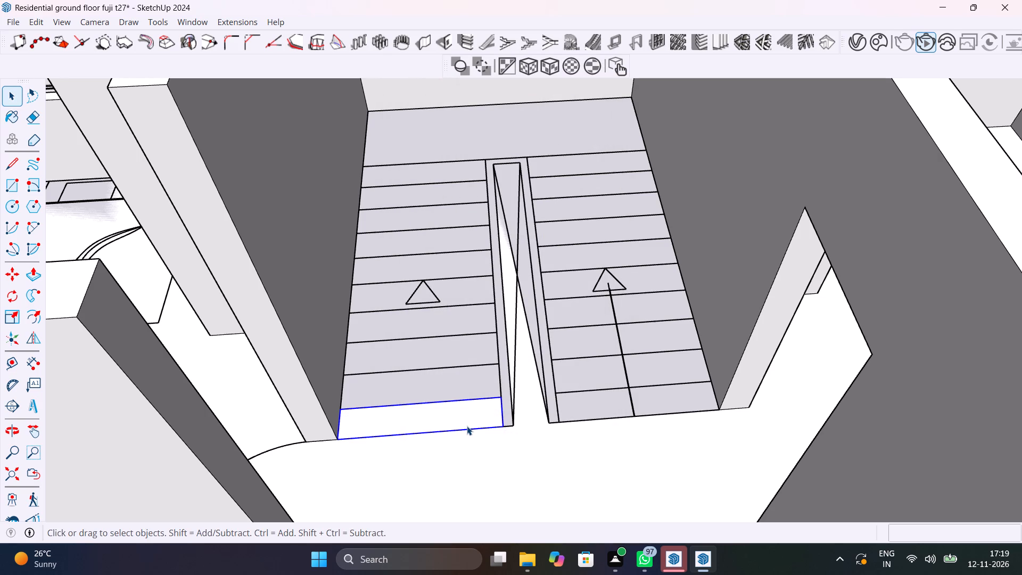
Inside the tread component, Push/Pull the face up by 7" to form the first step, and close the component.
{"action": "scroll", "coordinate": [467, 426], "scroll_direction": "up", "scroll_amount": 6}
{"action": "double_click", "coordinate": [491, 409]}
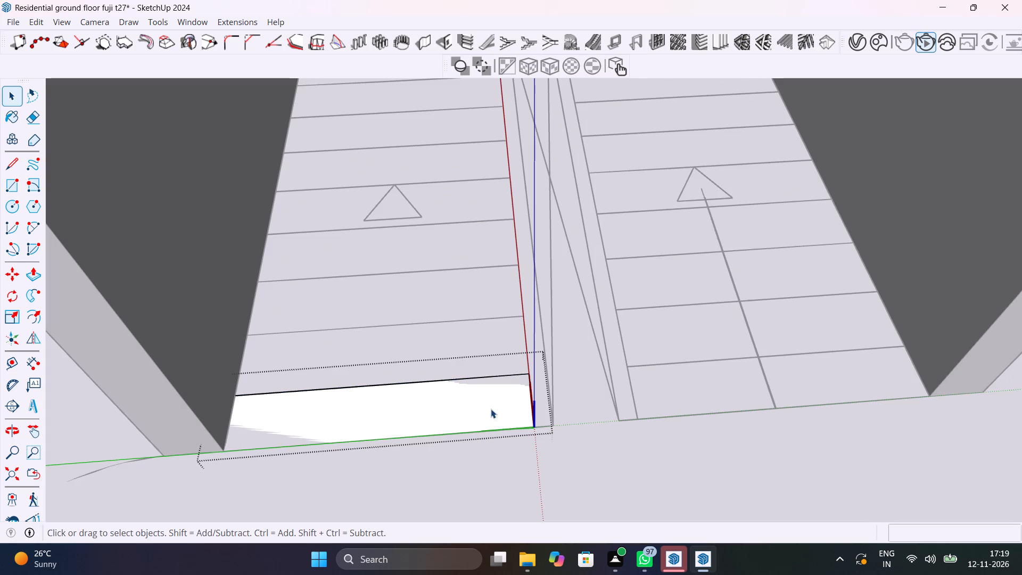
{"action": "left_click", "coordinate": [491, 409]}
{"action": "key", "text": "p"}
{"action": "left_click", "coordinate": [491, 409]}
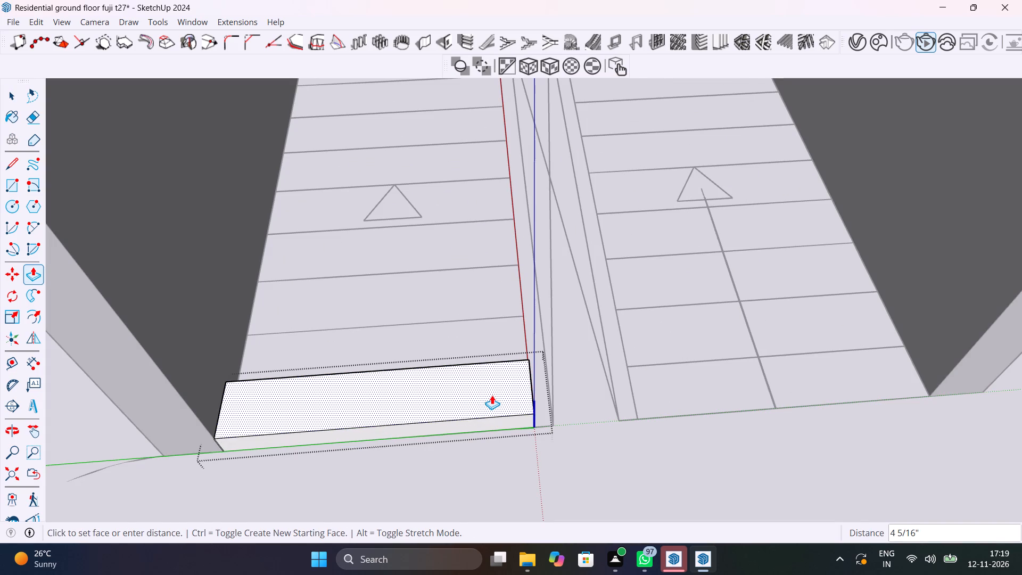
{"action": "type", "text": "7\""}
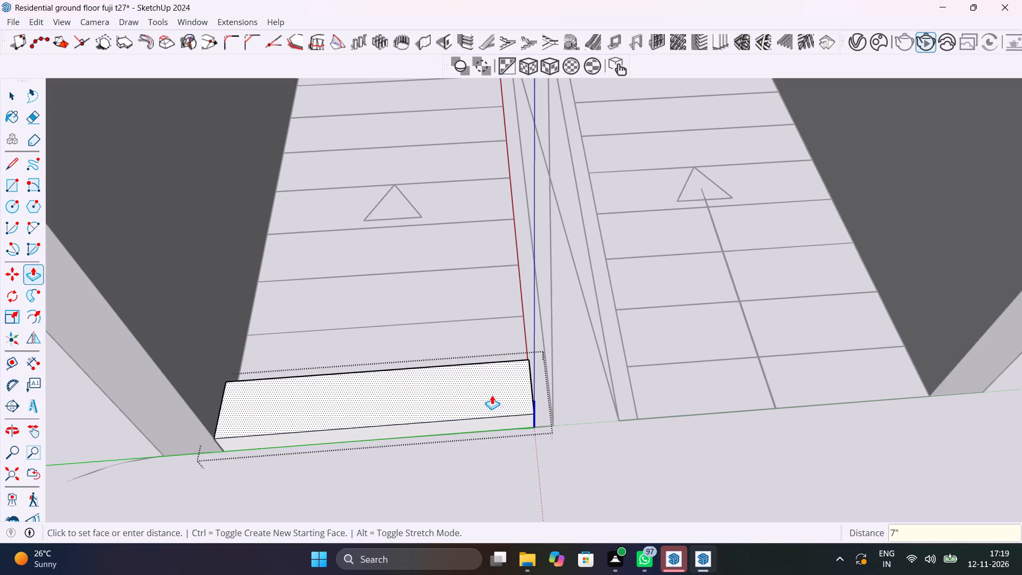
{"action": "key", "text": "Return"}
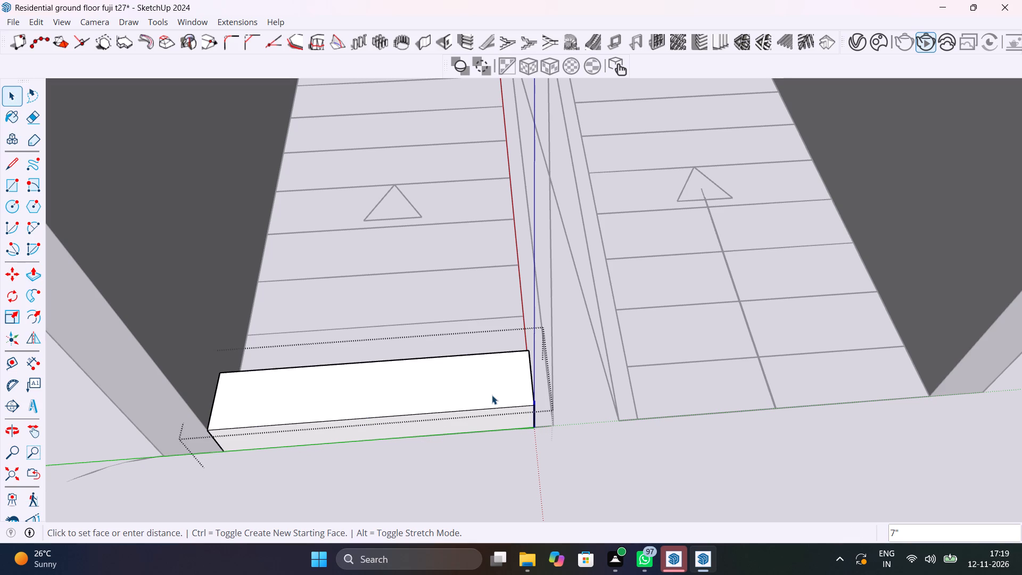
{"action": "key", "text": "space"}
{"action": "scroll", "coordinate": [492, 395], "scroll_direction": "down", "scroll_amount": 19}
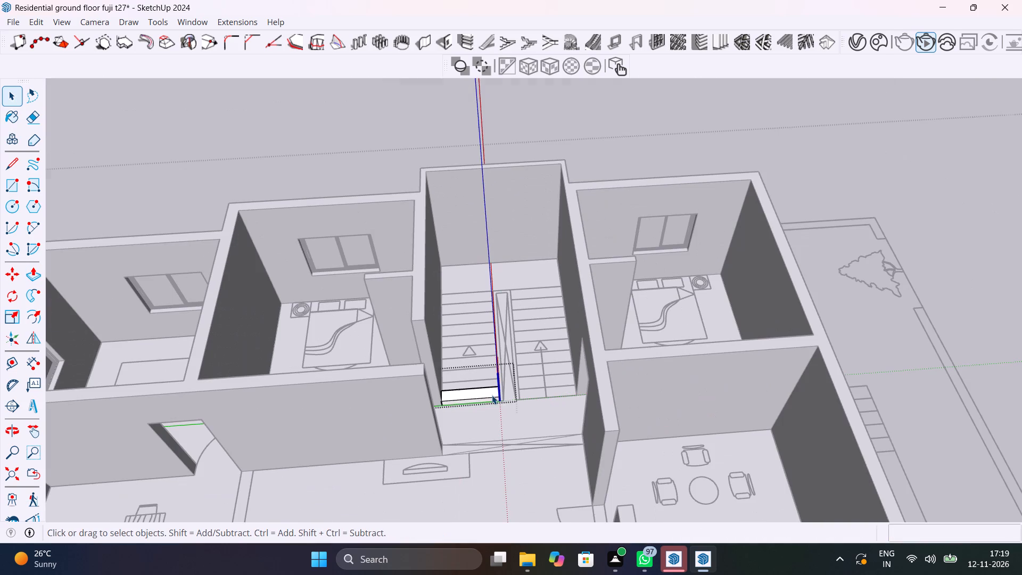
{"action": "middle_click_drag", "start_coordinate": [492, 395], "coordinate": [474, 465], "text": "shift"}
{"action": "left_click", "coordinate": [678, 165]}
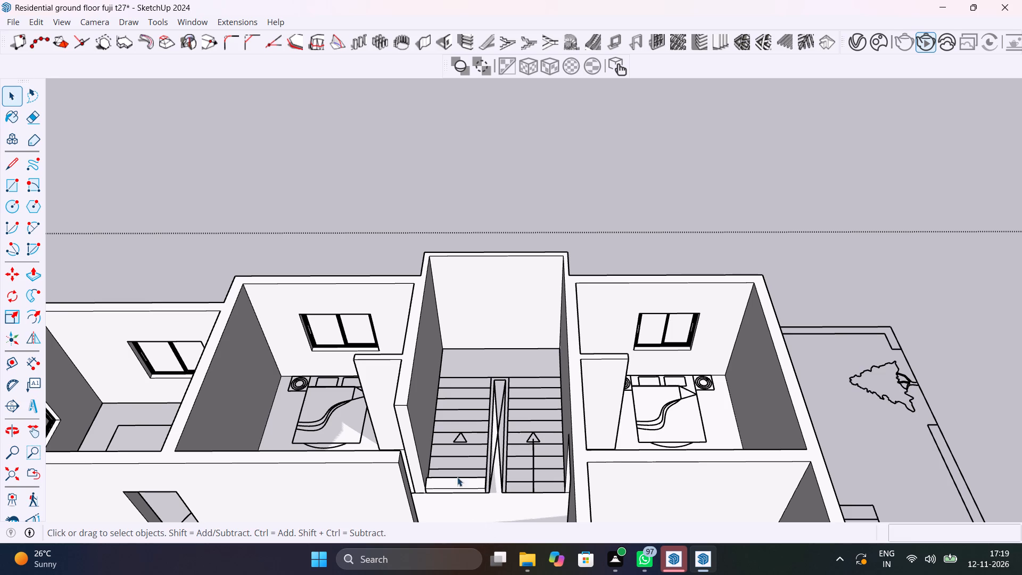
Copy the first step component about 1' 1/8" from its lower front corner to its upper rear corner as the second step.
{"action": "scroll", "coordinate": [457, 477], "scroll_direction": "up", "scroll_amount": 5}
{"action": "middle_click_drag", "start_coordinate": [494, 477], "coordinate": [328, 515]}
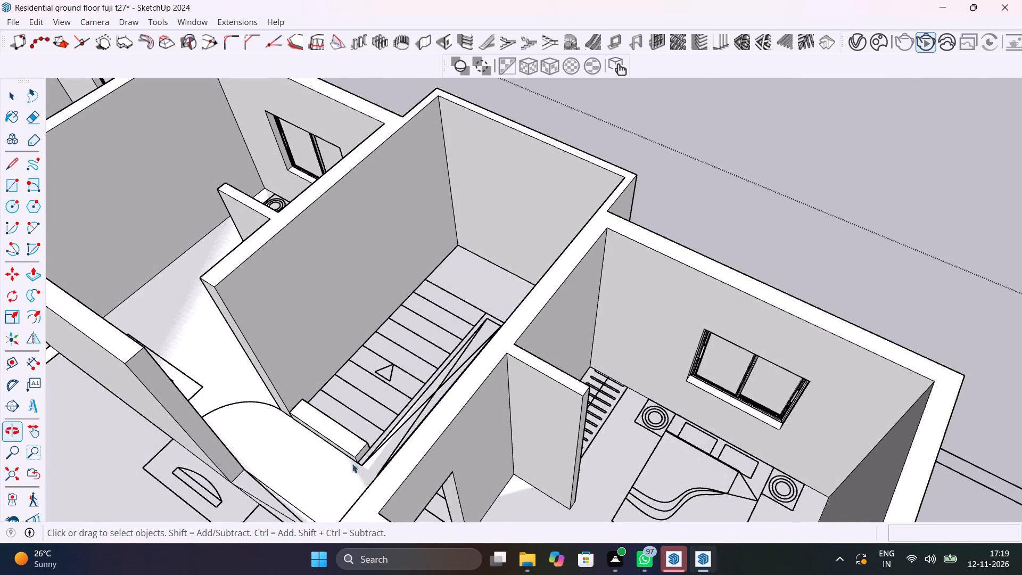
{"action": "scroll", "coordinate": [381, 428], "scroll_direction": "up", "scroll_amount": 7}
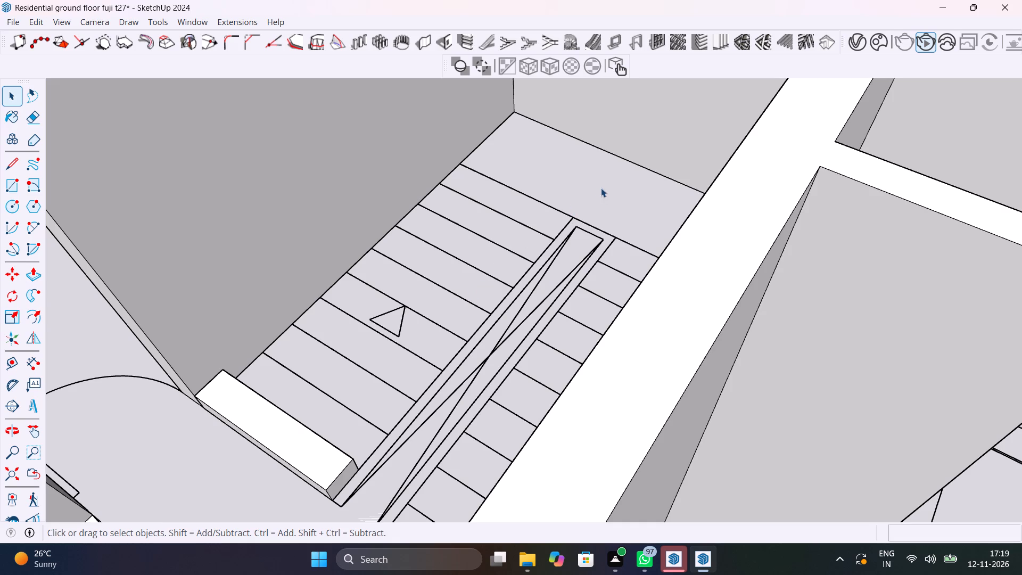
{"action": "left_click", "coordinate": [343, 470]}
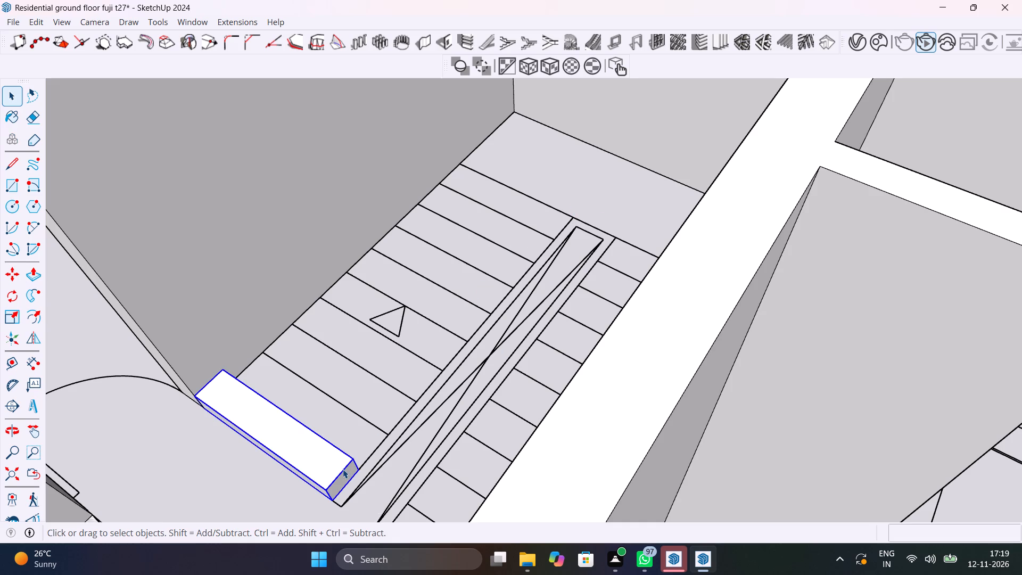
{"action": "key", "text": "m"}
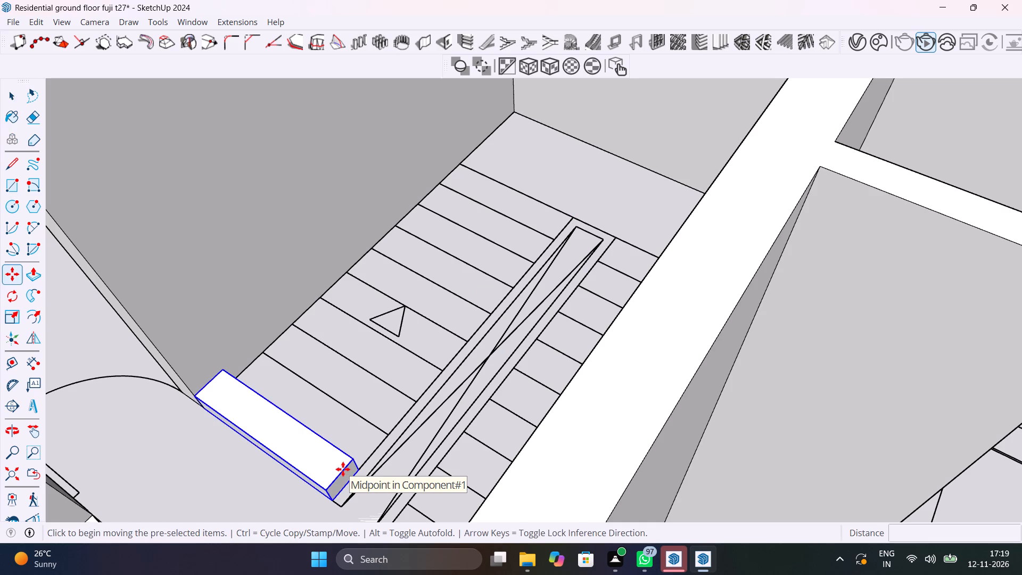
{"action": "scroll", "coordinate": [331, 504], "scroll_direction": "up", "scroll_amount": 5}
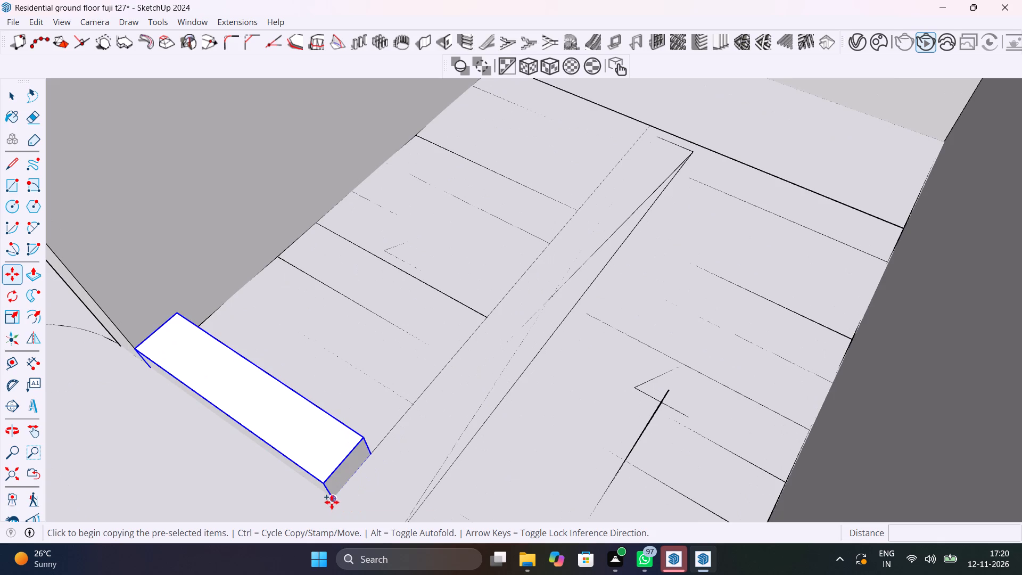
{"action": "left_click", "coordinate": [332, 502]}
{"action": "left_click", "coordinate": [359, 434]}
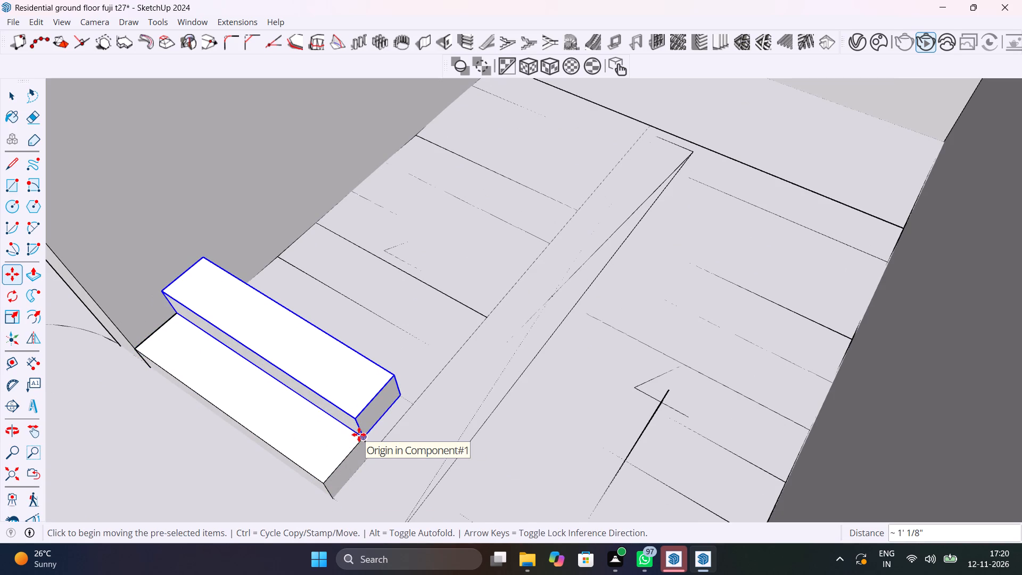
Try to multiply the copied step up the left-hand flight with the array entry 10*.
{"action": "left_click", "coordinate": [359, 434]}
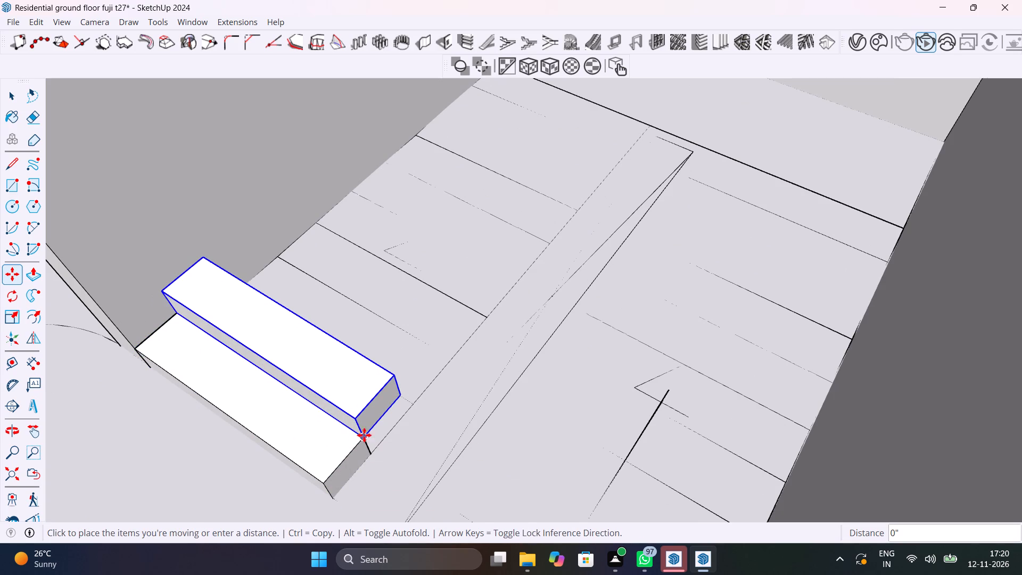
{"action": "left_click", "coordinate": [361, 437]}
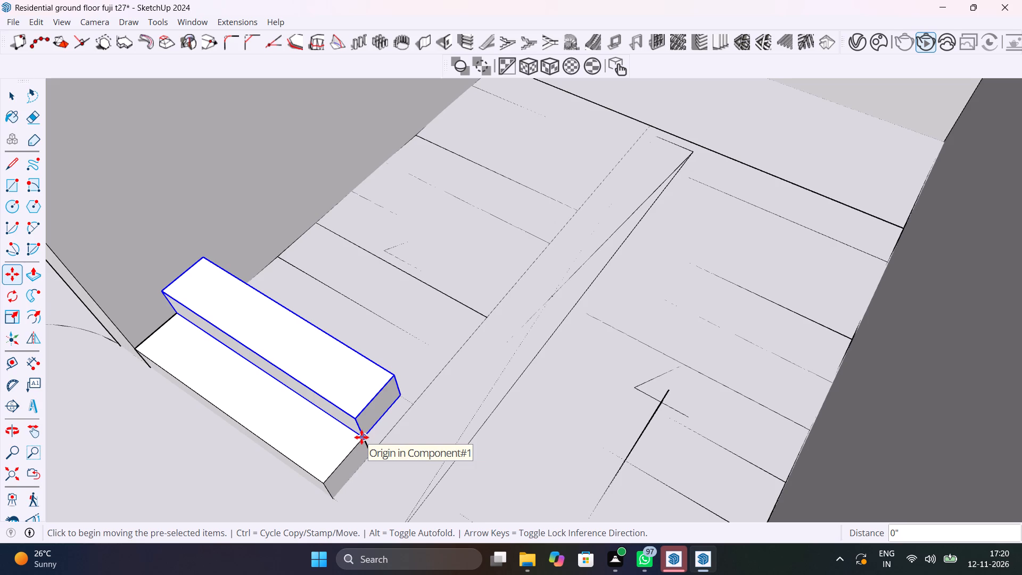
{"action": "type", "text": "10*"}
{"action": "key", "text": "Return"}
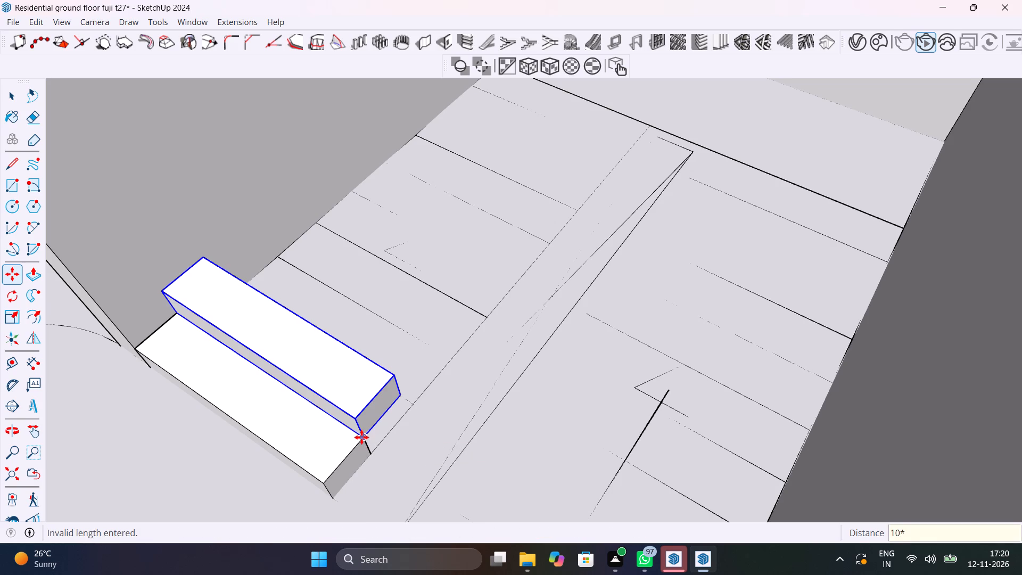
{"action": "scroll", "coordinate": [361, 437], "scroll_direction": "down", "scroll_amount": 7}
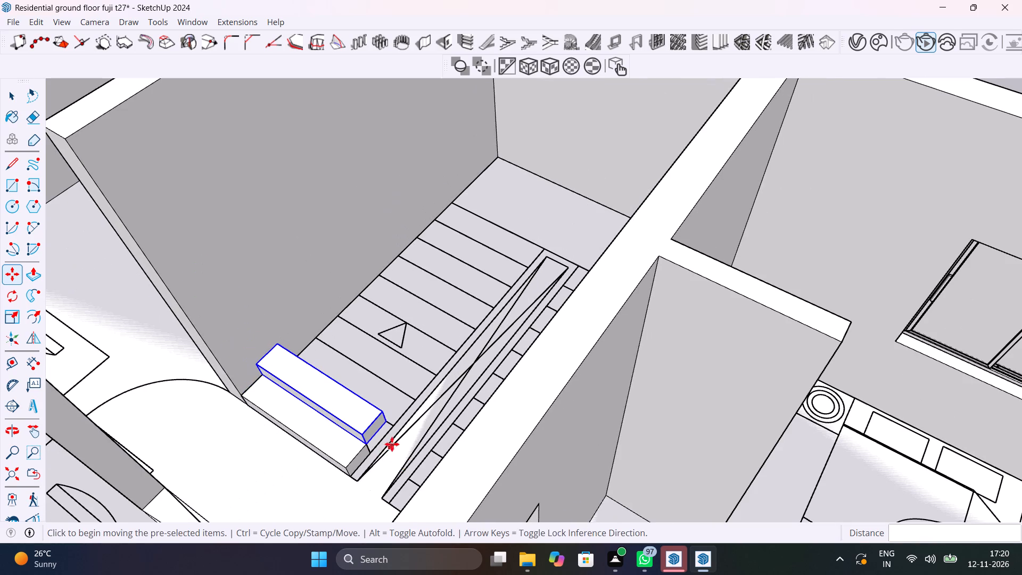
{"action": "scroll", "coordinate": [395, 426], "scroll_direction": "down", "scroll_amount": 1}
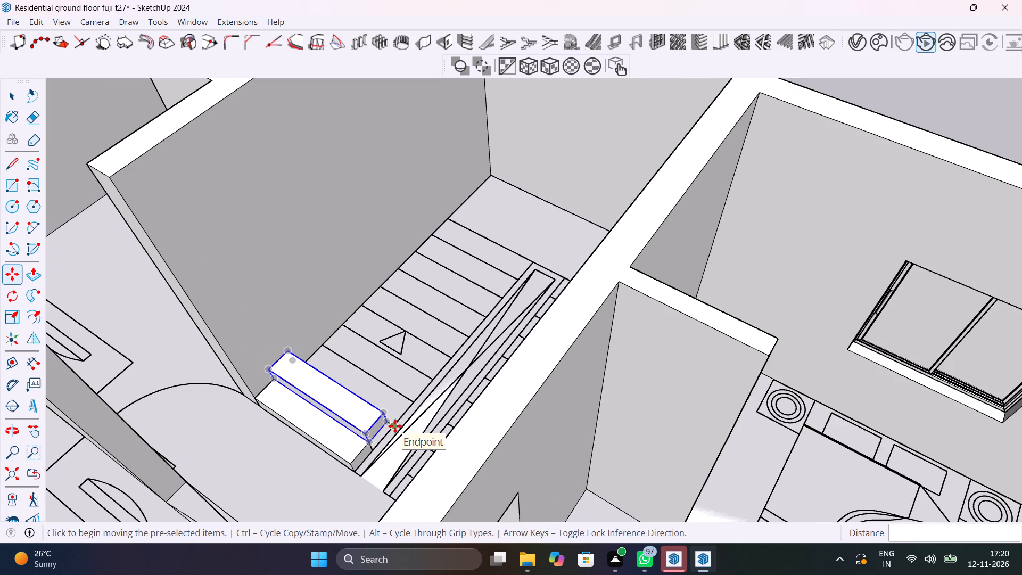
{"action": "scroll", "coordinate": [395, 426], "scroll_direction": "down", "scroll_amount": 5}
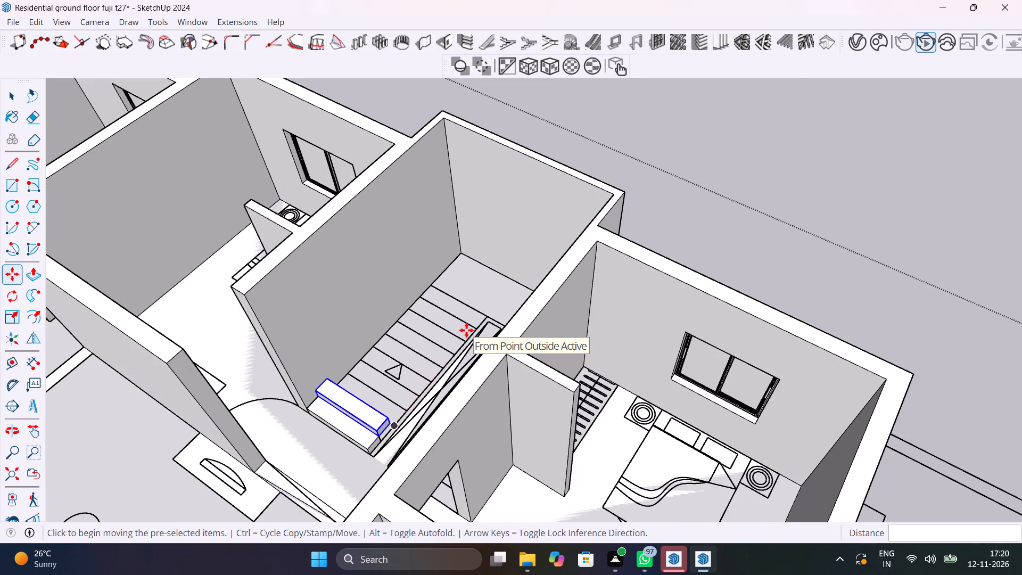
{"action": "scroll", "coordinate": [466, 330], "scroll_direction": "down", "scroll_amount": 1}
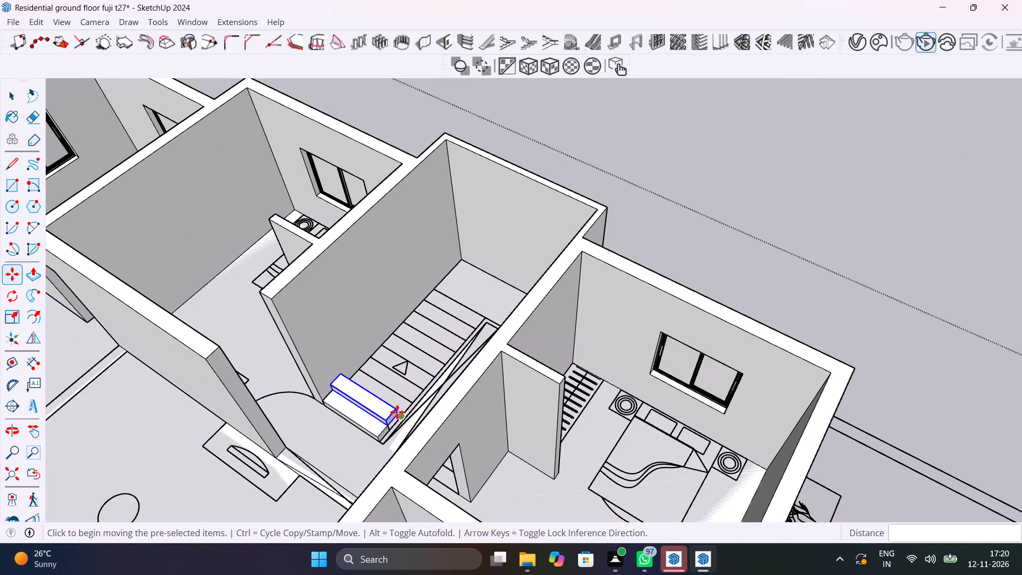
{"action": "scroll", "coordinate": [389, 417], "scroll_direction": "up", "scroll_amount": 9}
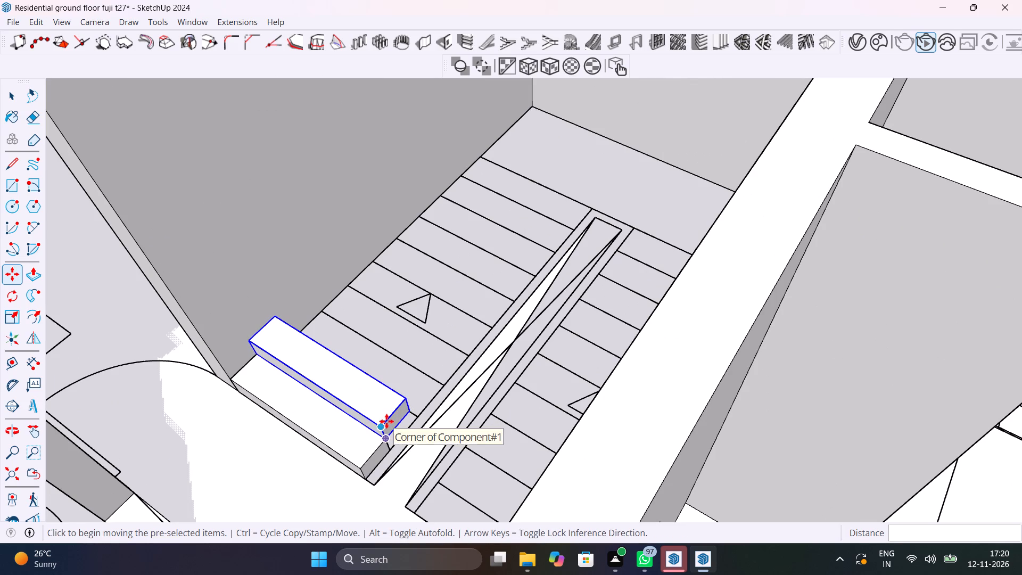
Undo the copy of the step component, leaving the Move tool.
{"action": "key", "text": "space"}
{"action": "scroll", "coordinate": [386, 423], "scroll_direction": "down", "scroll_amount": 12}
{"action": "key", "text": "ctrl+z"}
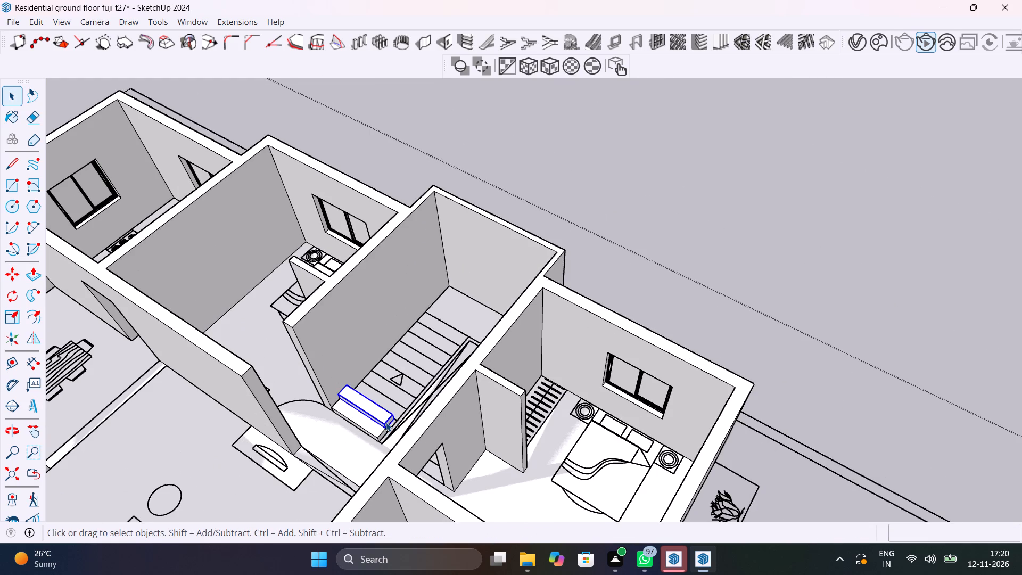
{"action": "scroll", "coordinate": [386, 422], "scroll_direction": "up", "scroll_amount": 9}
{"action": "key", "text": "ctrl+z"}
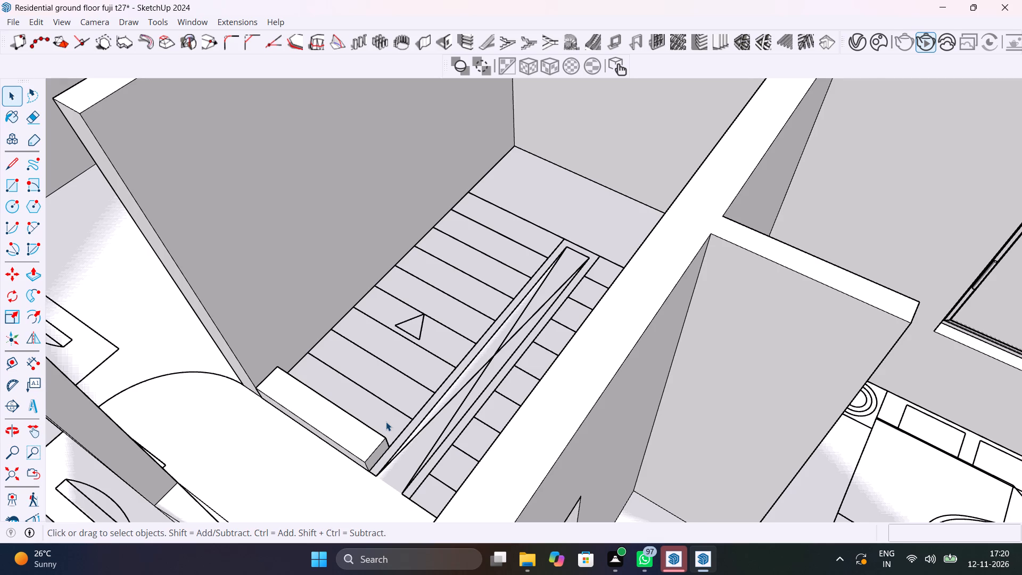
Copy the first step component about 1' 1/8" from its lower front corner to its upper rear corner as the second step.
{"action": "scroll", "coordinate": [386, 422], "scroll_direction": "up", "scroll_amount": 2}
{"action": "left_click", "coordinate": [372, 450]}
{"action": "scroll", "coordinate": [372, 449], "scroll_direction": "up", "scroll_amount": 5}
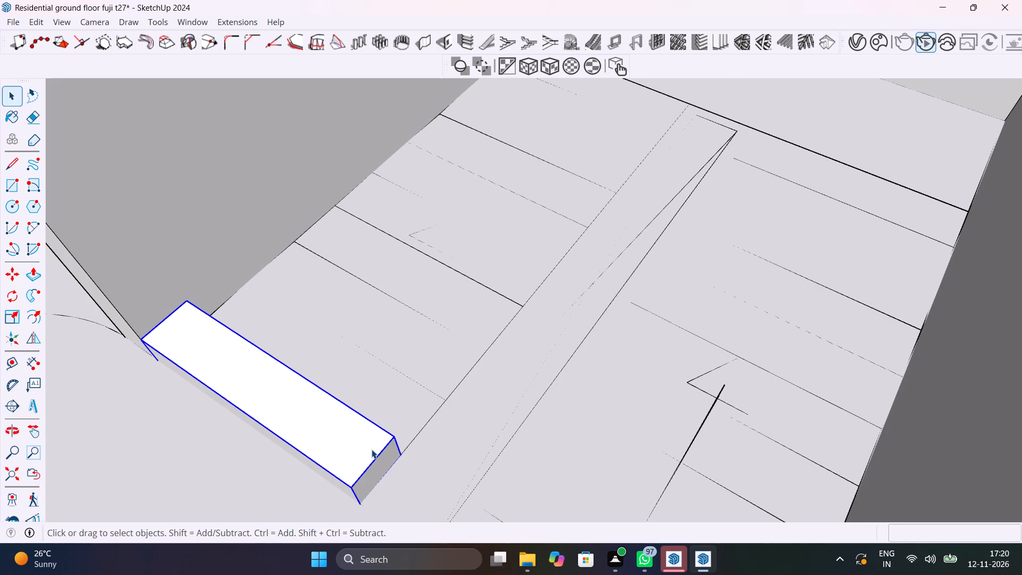
{"action": "scroll", "coordinate": [372, 449], "scroll_direction": "up", "scroll_amount": 5}
{"action": "scroll", "coordinate": [372, 450], "scroll_direction": "down", "scroll_amount": 12}
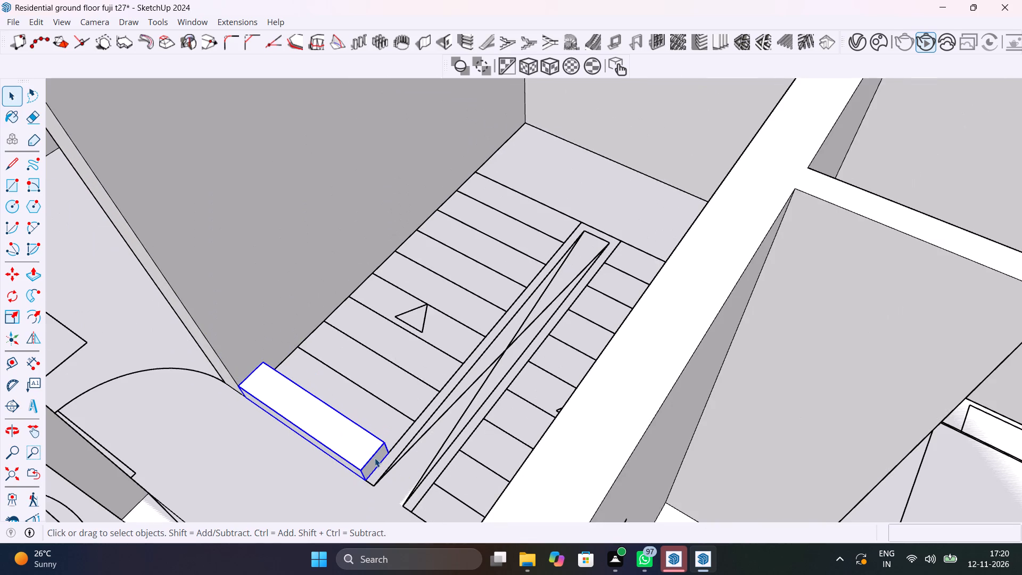
{"action": "middle_click_drag", "start_coordinate": [375, 458], "coordinate": [410, 364]}
{"action": "scroll", "coordinate": [410, 365], "scroll_direction": "down", "scroll_amount": 1}
{"action": "middle_click_drag", "start_coordinate": [281, 444], "coordinate": [377, 450]}
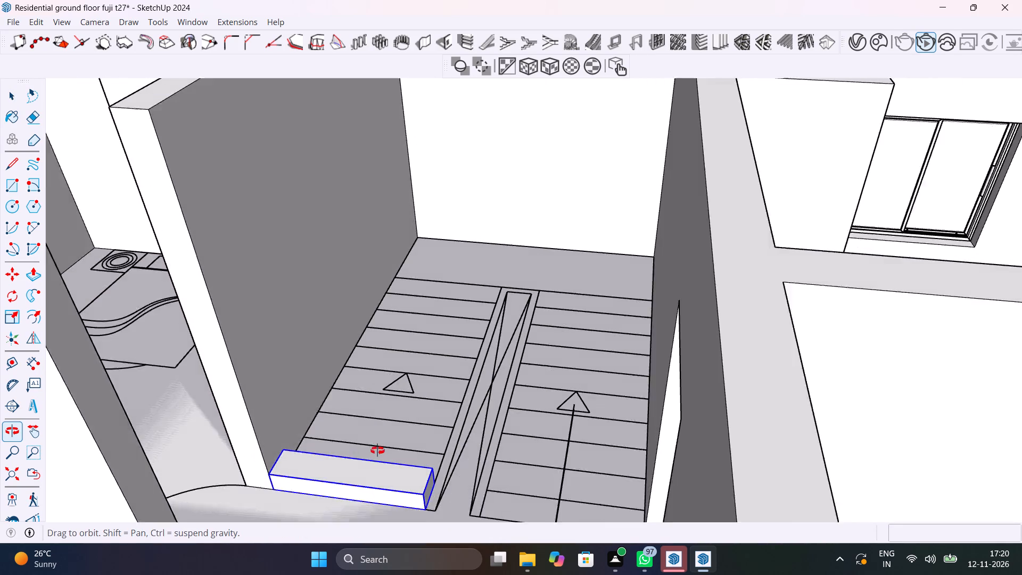
{"action": "middle_click_drag", "start_coordinate": [377, 450], "coordinate": [372, 410]}
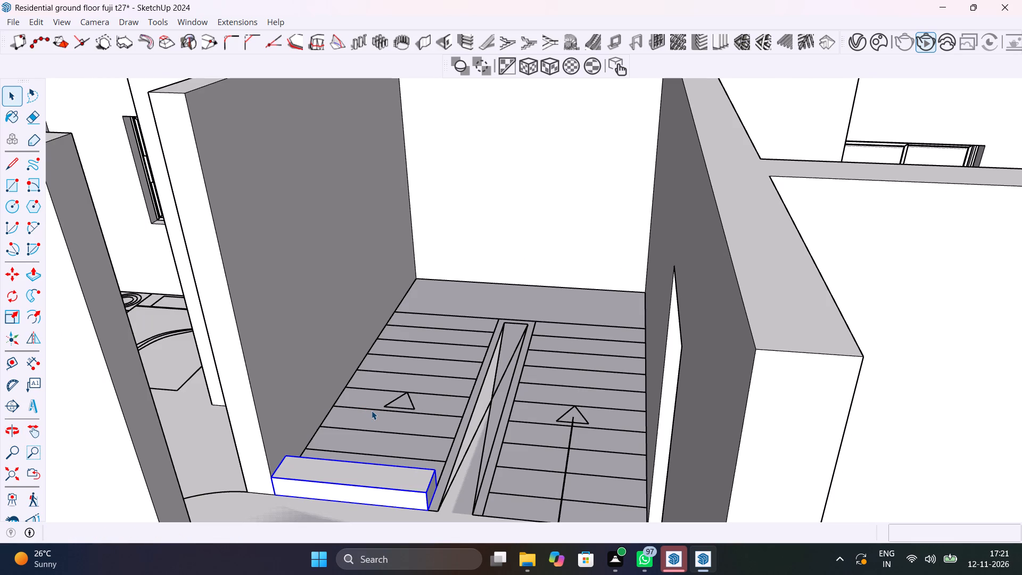
{"action": "scroll", "coordinate": [372, 410], "scroll_direction": "down", "scroll_amount": 3}
{"action": "middle_click_drag", "start_coordinate": [389, 475], "coordinate": [371, 419], "text": "shift"}
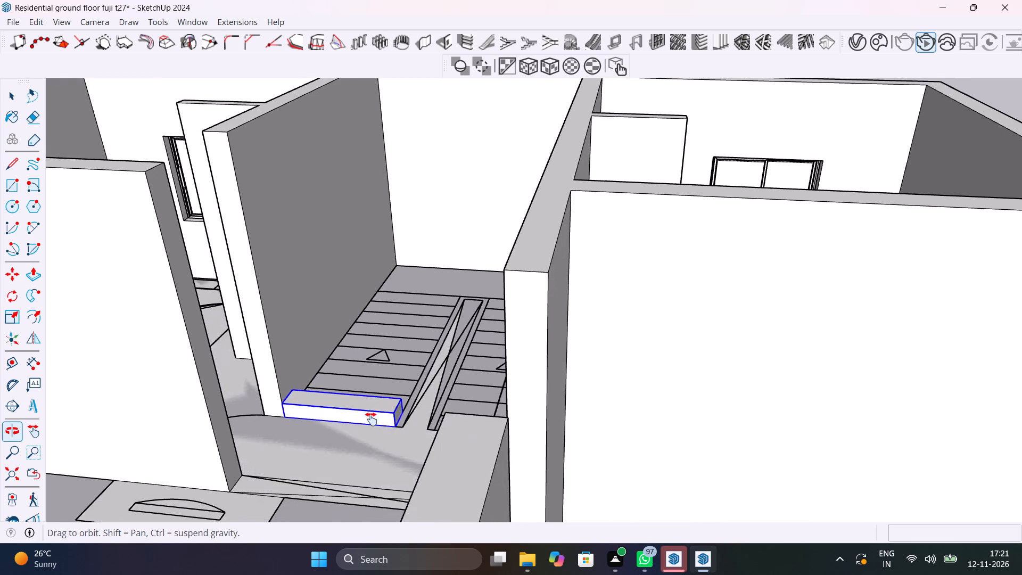
{"action": "middle_click_drag", "start_coordinate": [371, 419], "coordinate": [377, 422], "text": "shift"}
{"action": "scroll", "coordinate": [390, 432], "scroll_direction": "up", "scroll_amount": 10}
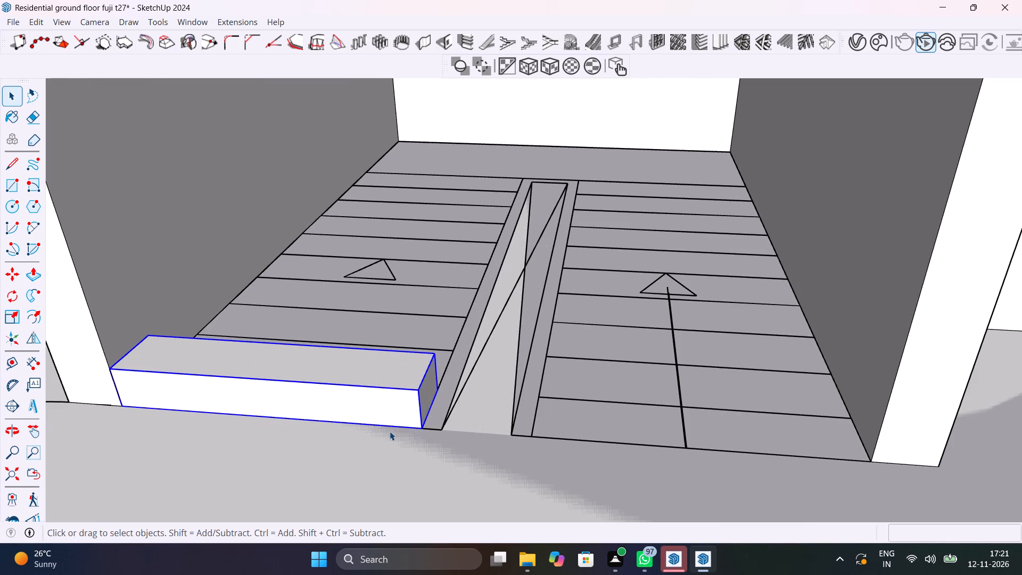
{"action": "key", "text": "m"}
{"action": "middle_click_drag", "start_coordinate": [401, 441], "coordinate": [389, 437]}
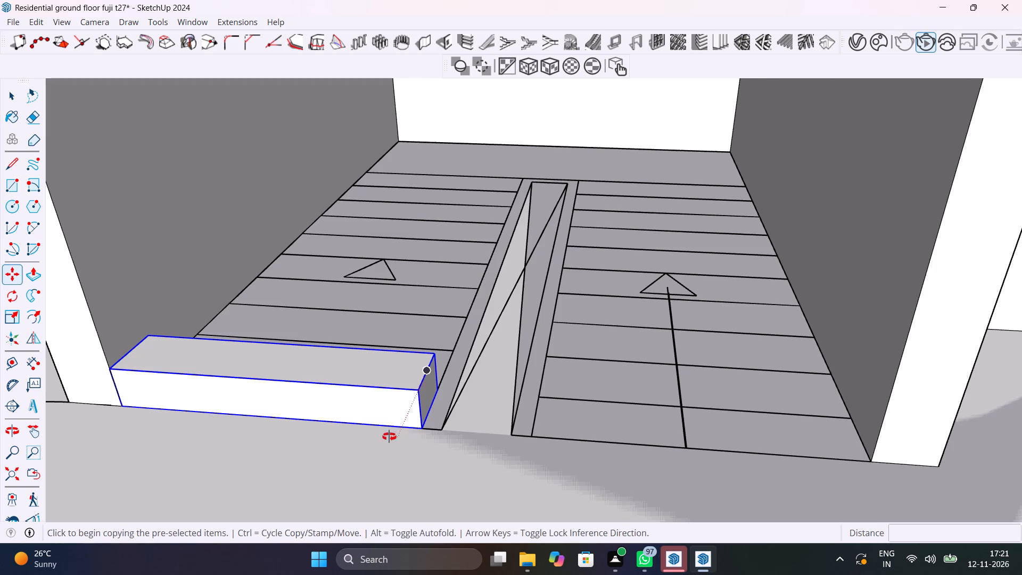
{"action": "middle_click_drag", "start_coordinate": [389, 437], "coordinate": [300, 425]}
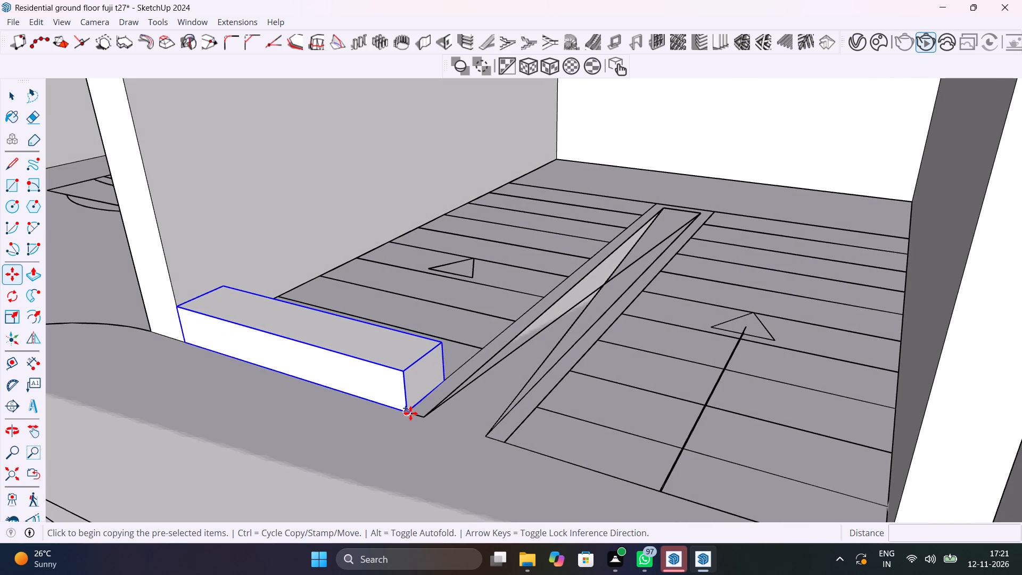
{"action": "left_click", "coordinate": [407, 412]}
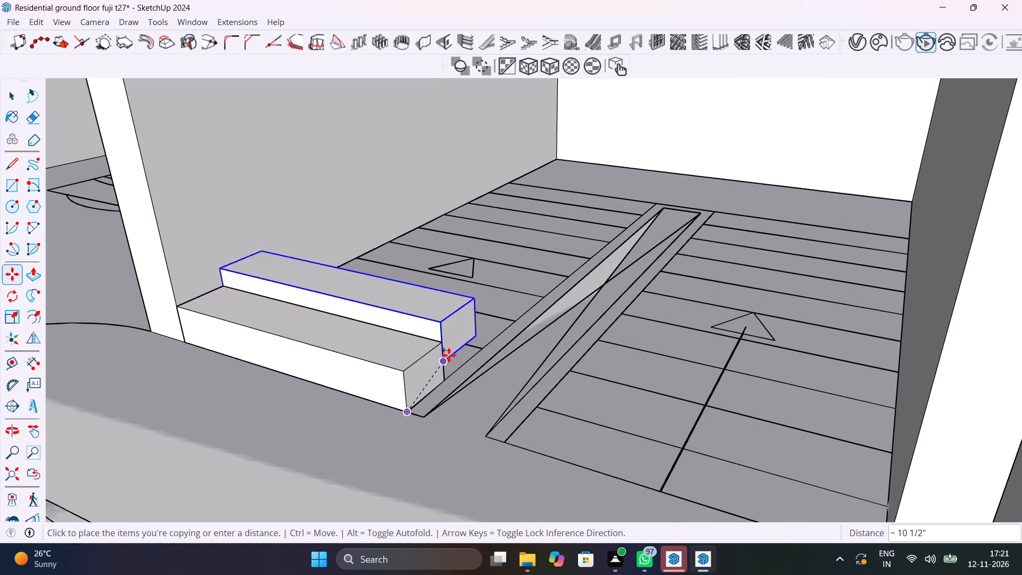
{"action": "left_click", "coordinate": [441, 338]}
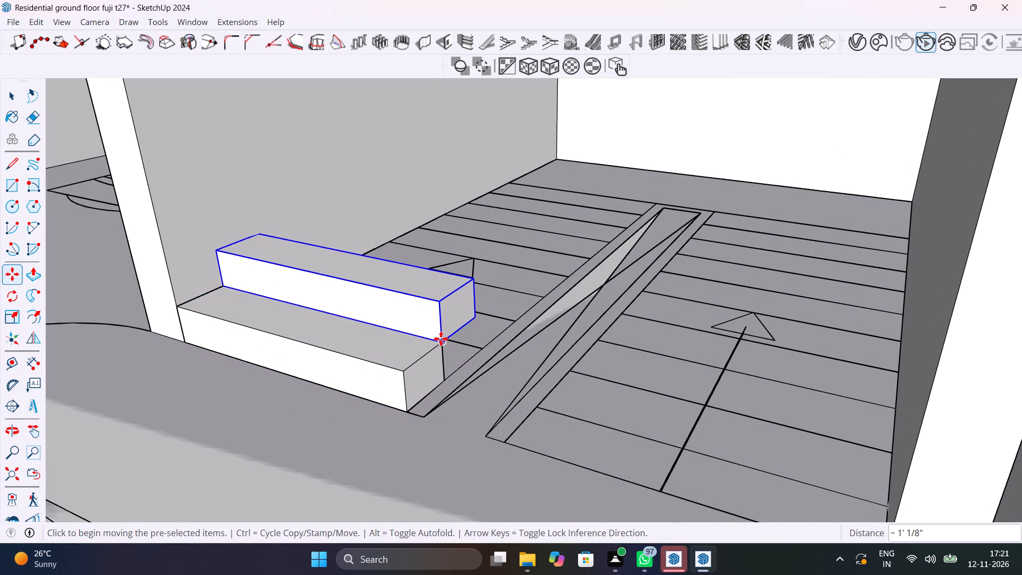
Multiply the copied step up the left-hand flight with the array entry 10*.
{"action": "type", "text": "10*"}
{"action": "key", "text": "Return"}
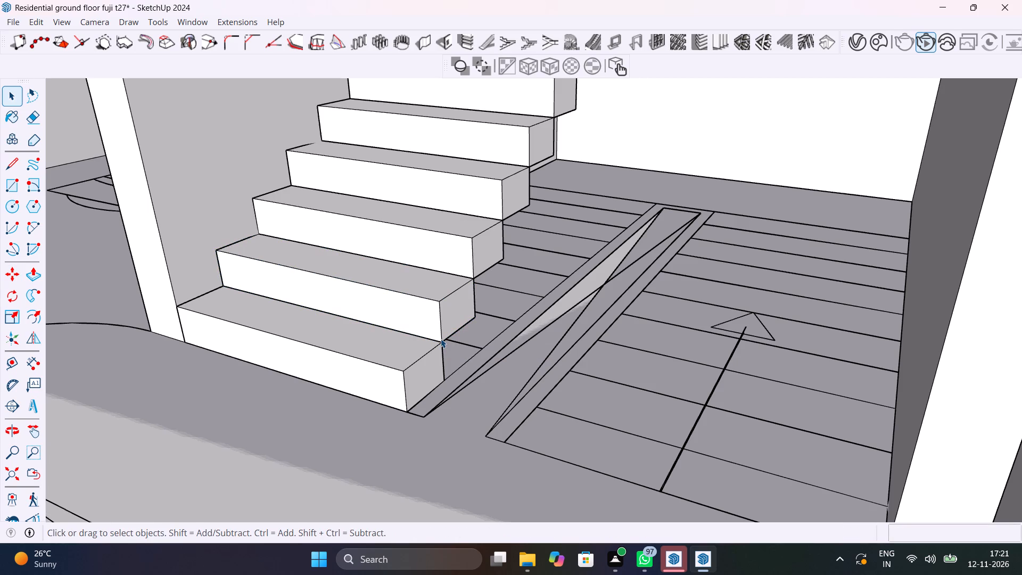
Examine the arrayed left-hand flight from several sides against the stairwell walls, the landing and the floor plan lines.
{"action": "scroll", "coordinate": [441, 339], "scroll_direction": "down", "scroll_amount": 5}
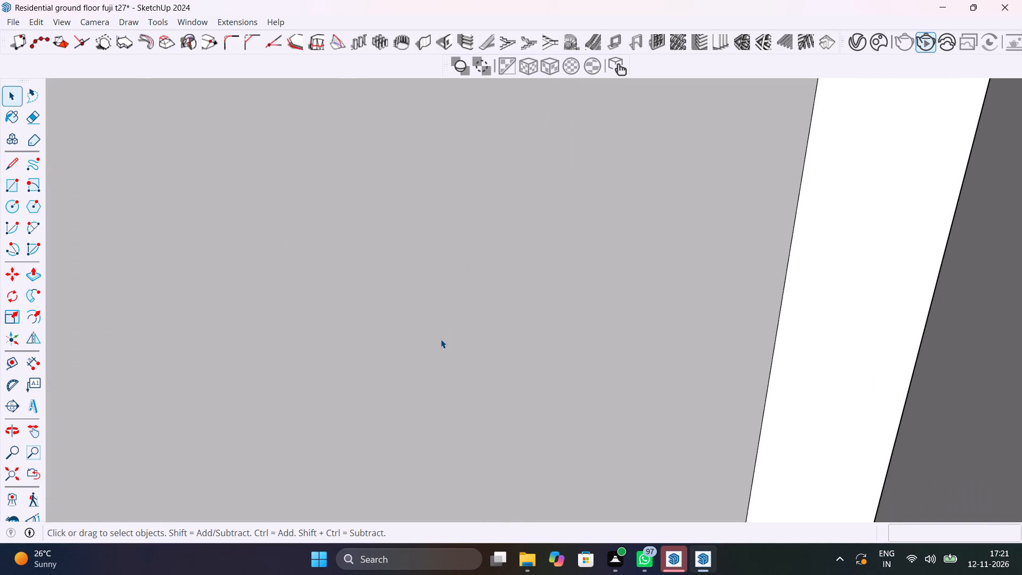
{"action": "middle_click_drag", "start_coordinate": [441, 339], "coordinate": [640, 470]}
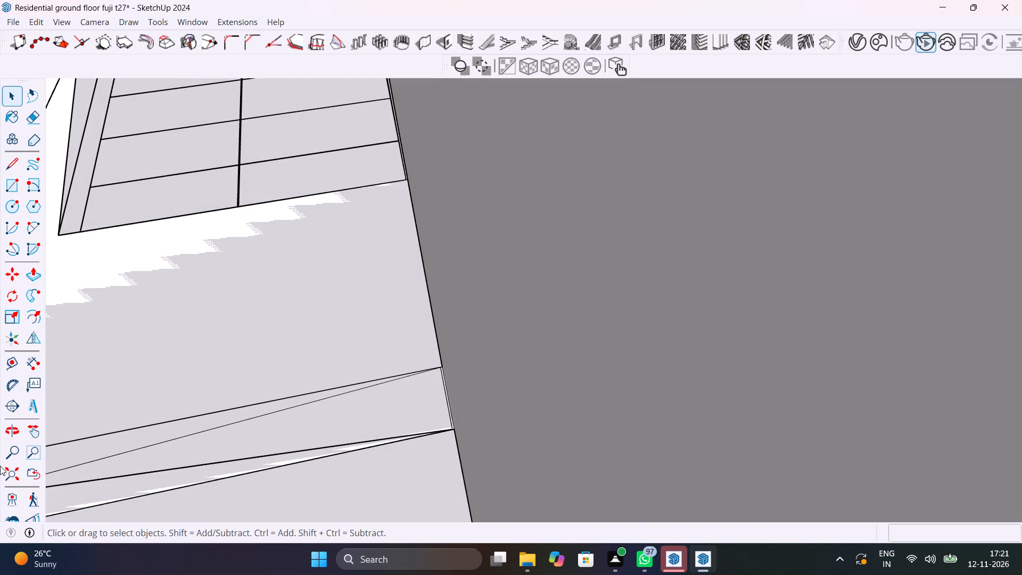
{"action": "left_click", "coordinate": [10, 468]}
{"action": "scroll", "coordinate": [184, 492], "scroll_direction": "down", "scroll_amount": 6}
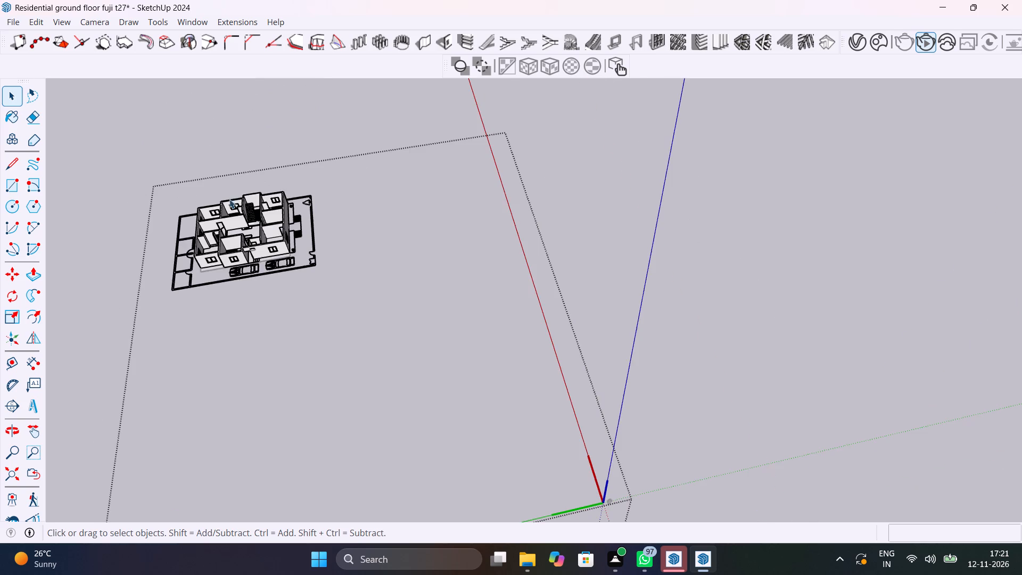
{"action": "scroll", "coordinate": [221, 172], "scroll_direction": "up", "scroll_amount": 20}
{"action": "scroll", "coordinate": [221, 172], "scroll_direction": "up", "scroll_amount": 14}
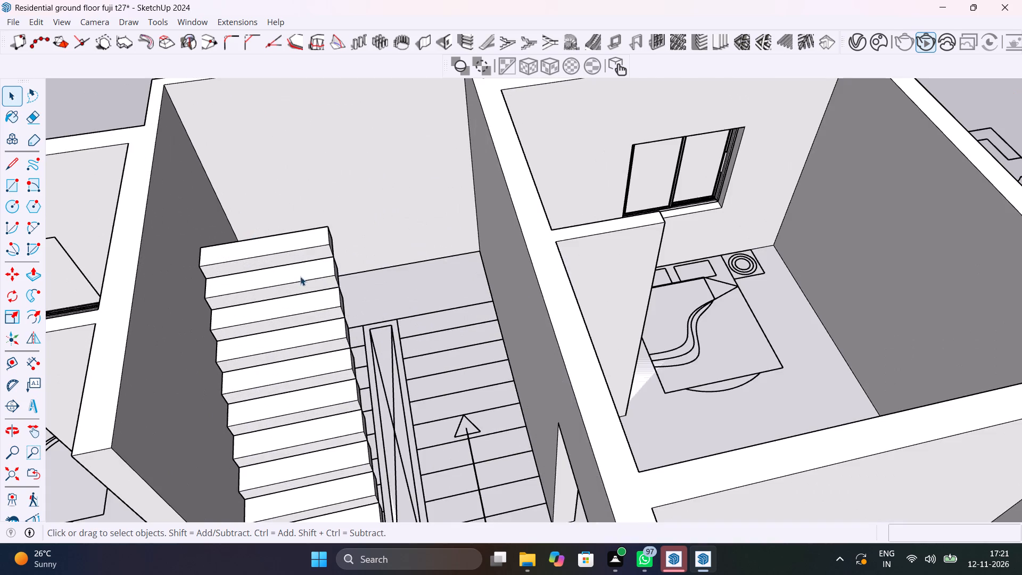
{"action": "middle_click_drag", "start_coordinate": [295, 272], "coordinate": [175, 353]}
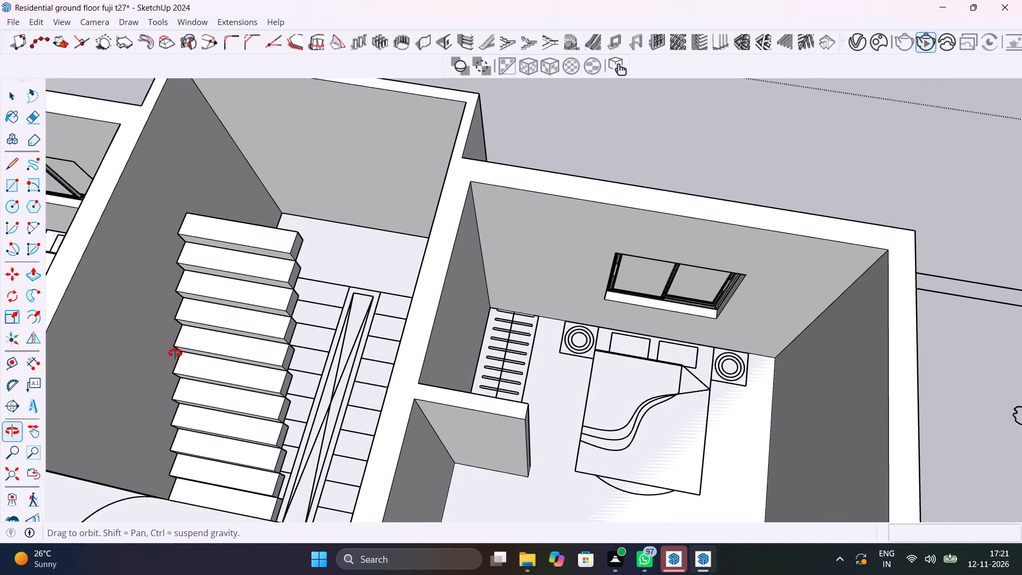
{"action": "middle_click_drag", "start_coordinate": [175, 353], "coordinate": [187, 326]}
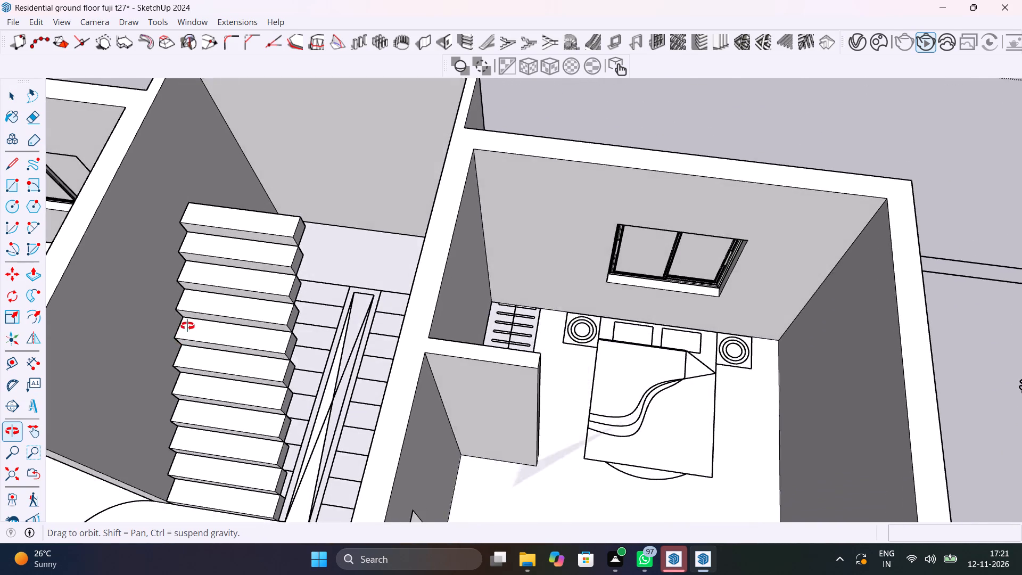
{"action": "middle_click_drag", "start_coordinate": [187, 326], "coordinate": [347, 238]}
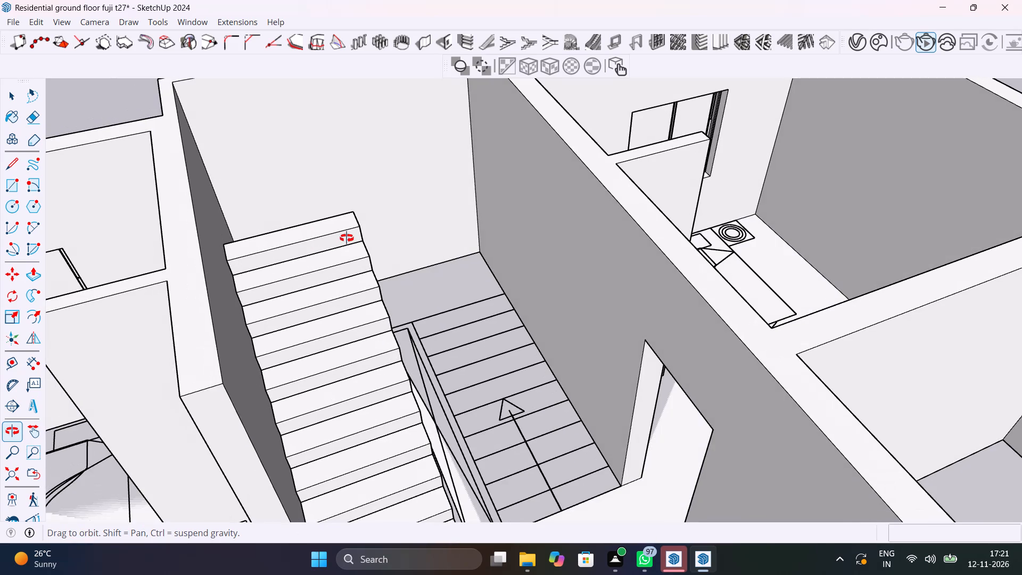
{"action": "middle_click_drag", "start_coordinate": [347, 238], "coordinate": [252, 215]}
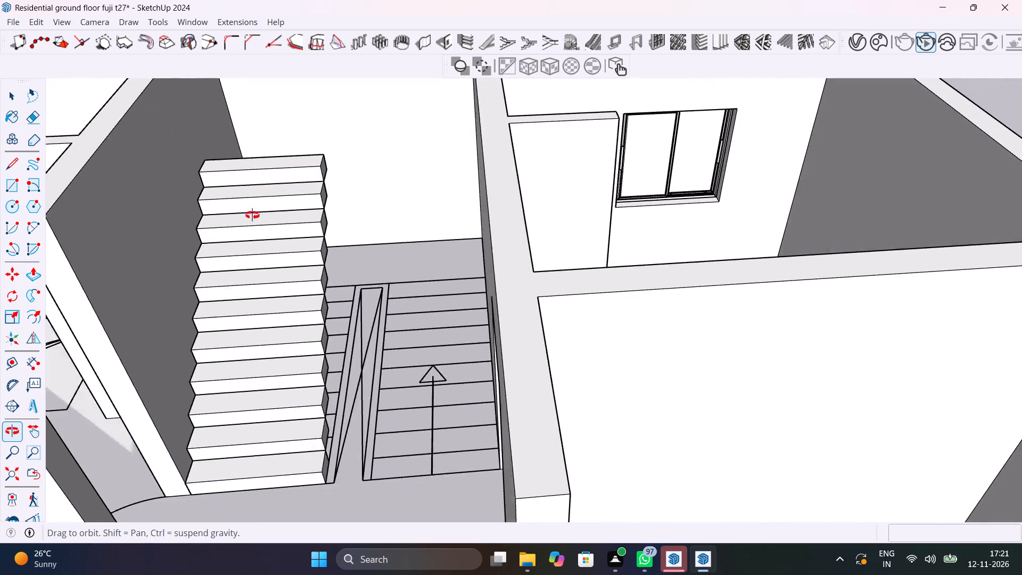
{"action": "middle_click_drag", "start_coordinate": [252, 215], "coordinate": [222, 216]}
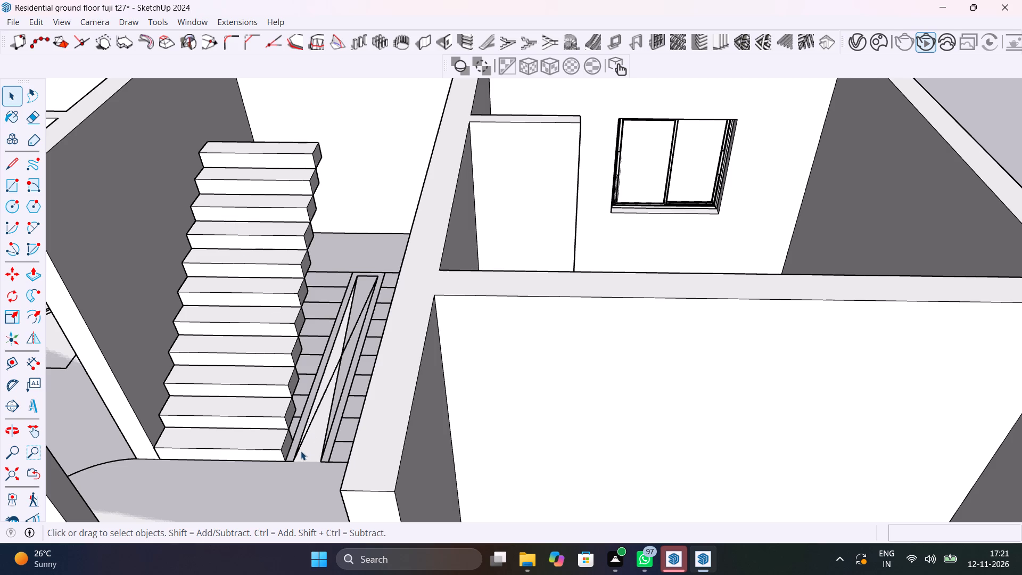
Inside the step component, move the upper rear edge back about 9 15/16" to the next step's lower rear corner, and close the component.
{"action": "scroll", "coordinate": [301, 451], "scroll_direction": "up", "scroll_amount": 10}
{"action": "middle_click_drag", "start_coordinate": [276, 423], "coordinate": [249, 383]}
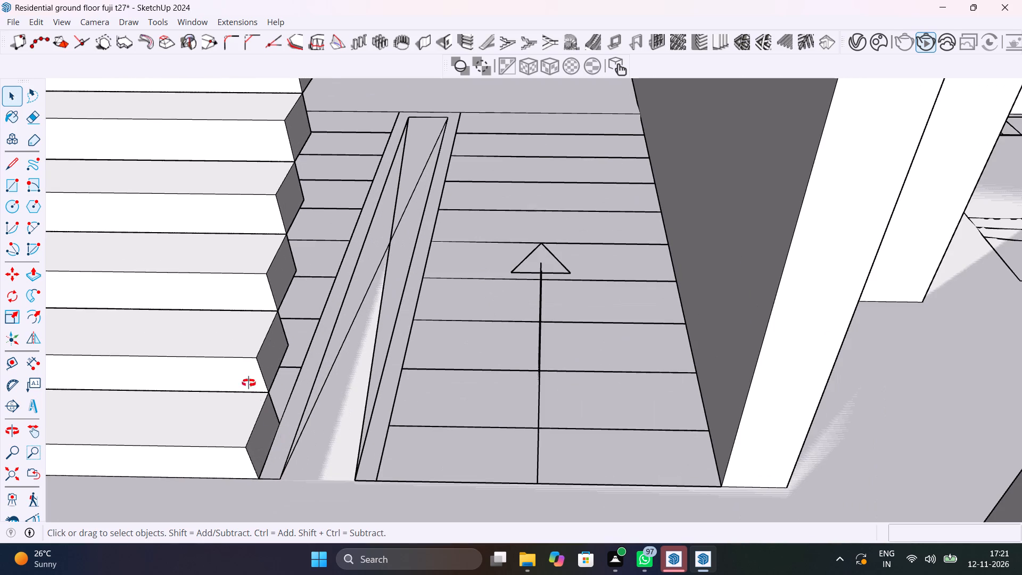
{"action": "middle_click_drag", "start_coordinate": [249, 383], "coordinate": [45, 350]}
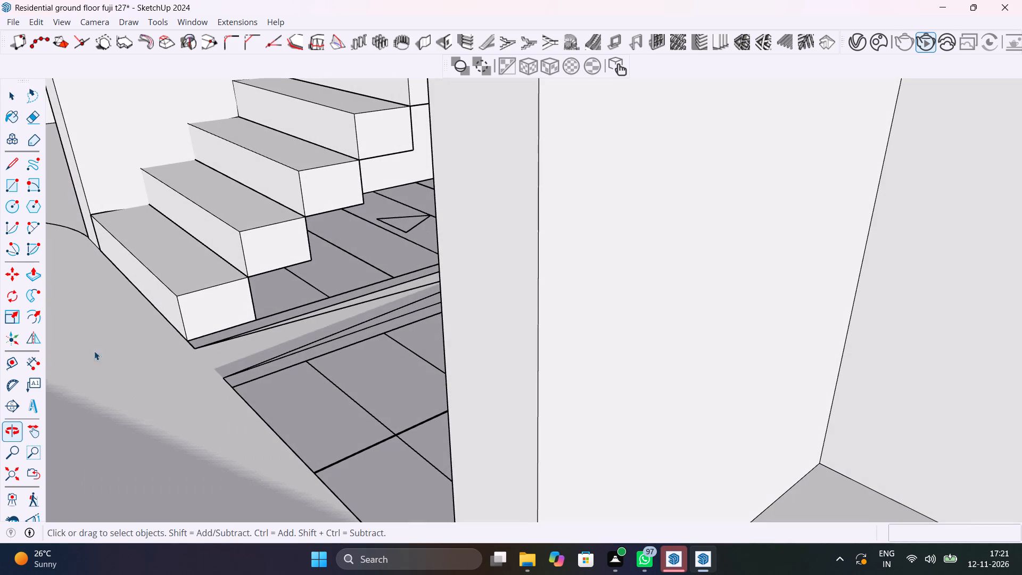
{"action": "scroll", "coordinate": [254, 275], "scroll_direction": "up", "scroll_amount": 17}
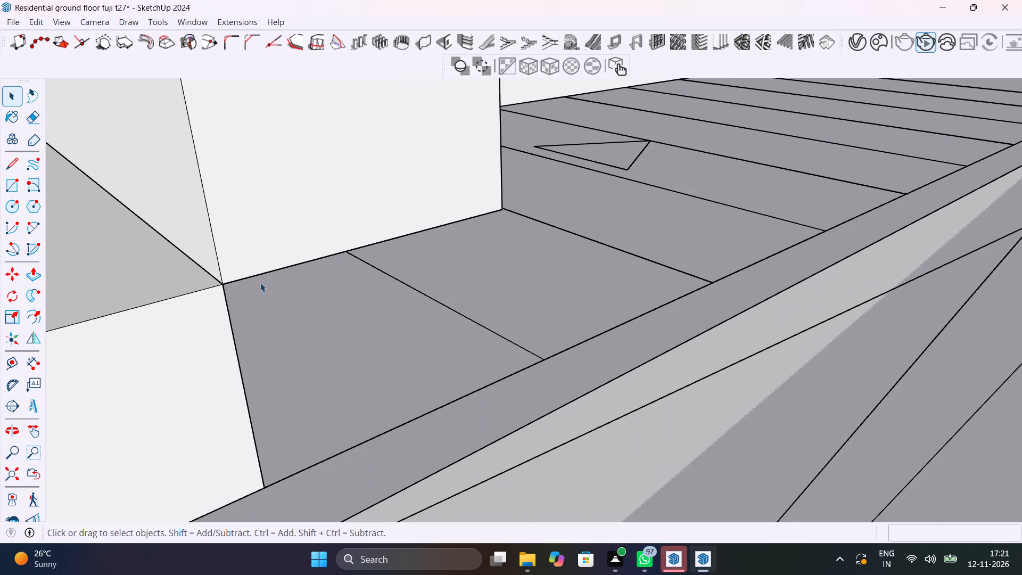
{"action": "middle_click_drag", "start_coordinate": [262, 281], "coordinate": [155, 149]}
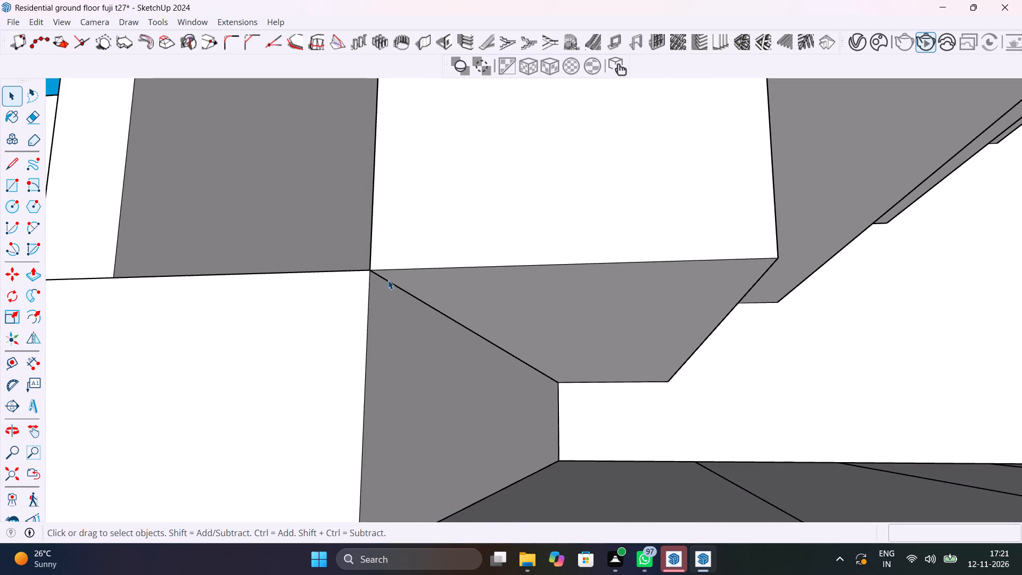
{"action": "left_click", "coordinate": [389, 282]}
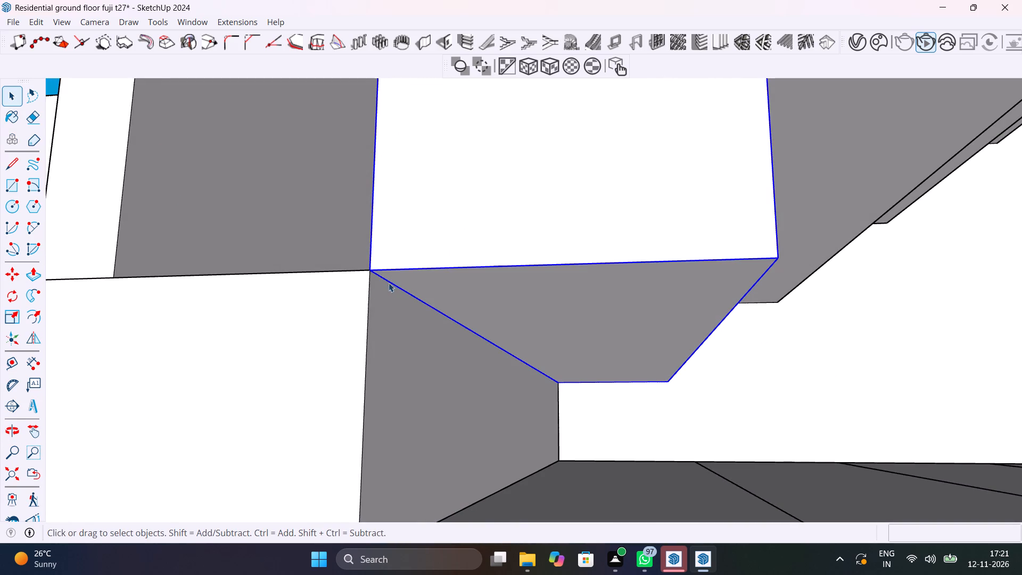
{"action": "double_click", "coordinate": [389, 294]}
{"action": "left_click", "coordinate": [389, 285]}
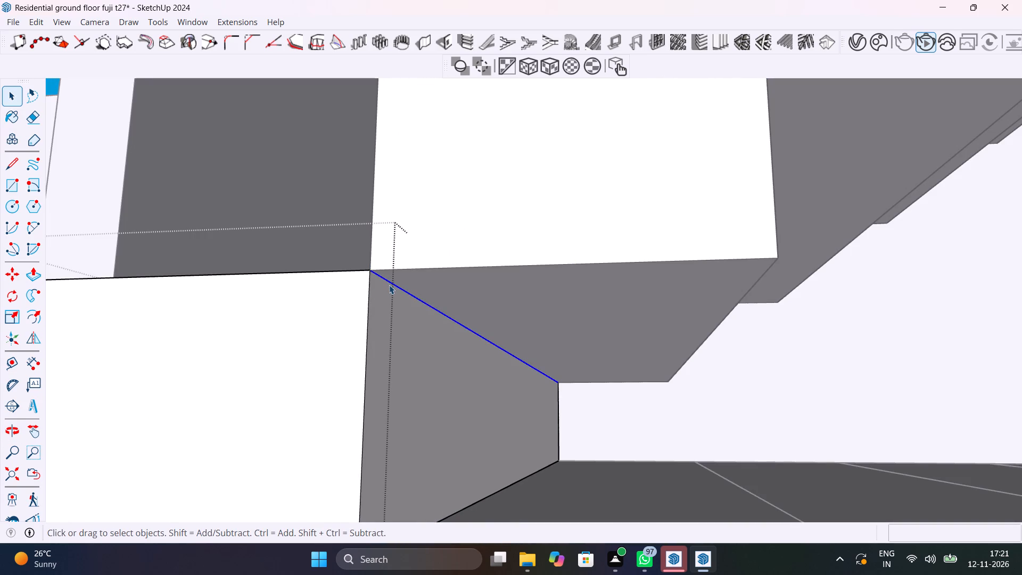
{"action": "key", "text": "m"}
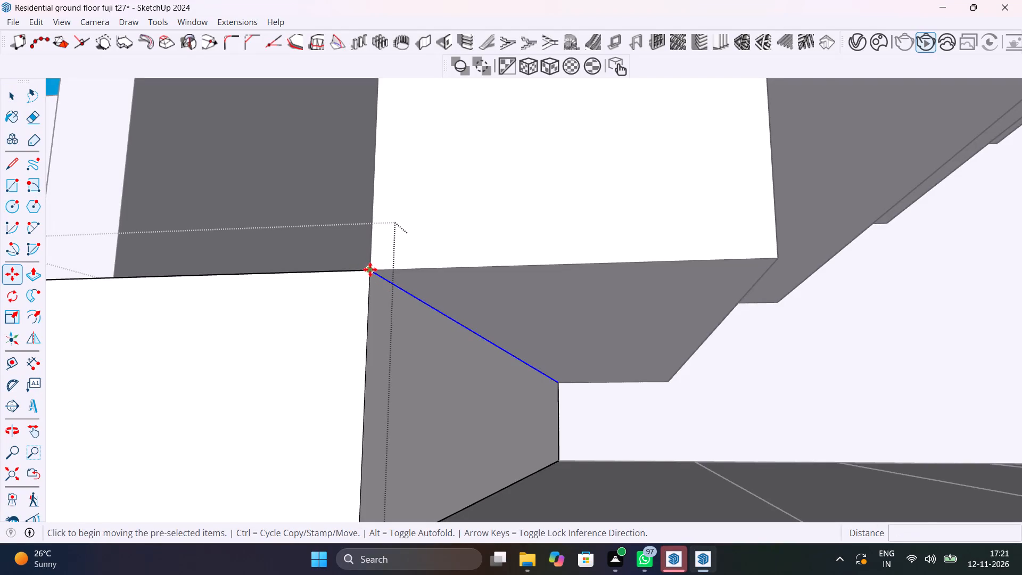
{"action": "left_click", "coordinate": [370, 273]}
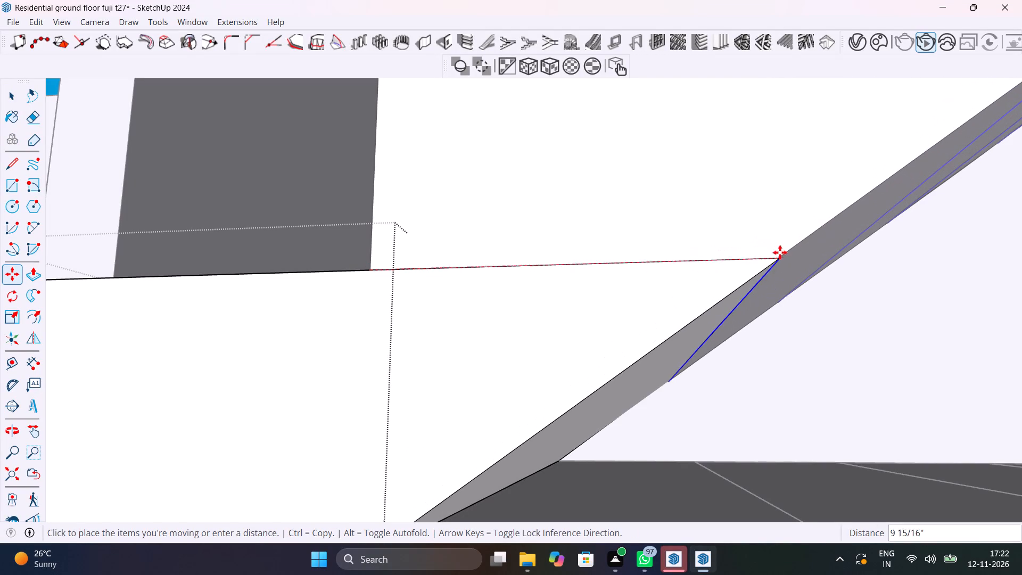
{"action": "left_click", "coordinate": [776, 259]}
{"action": "middle_click_drag", "start_coordinate": [575, 289], "coordinate": [829, 380]}
{"action": "scroll", "coordinate": [655, 289], "scroll_direction": "down", "scroll_amount": 7}
{"action": "key", "text": "space"}
{"action": "middle_click_drag", "start_coordinate": [359, 273], "coordinate": [534, 395]}
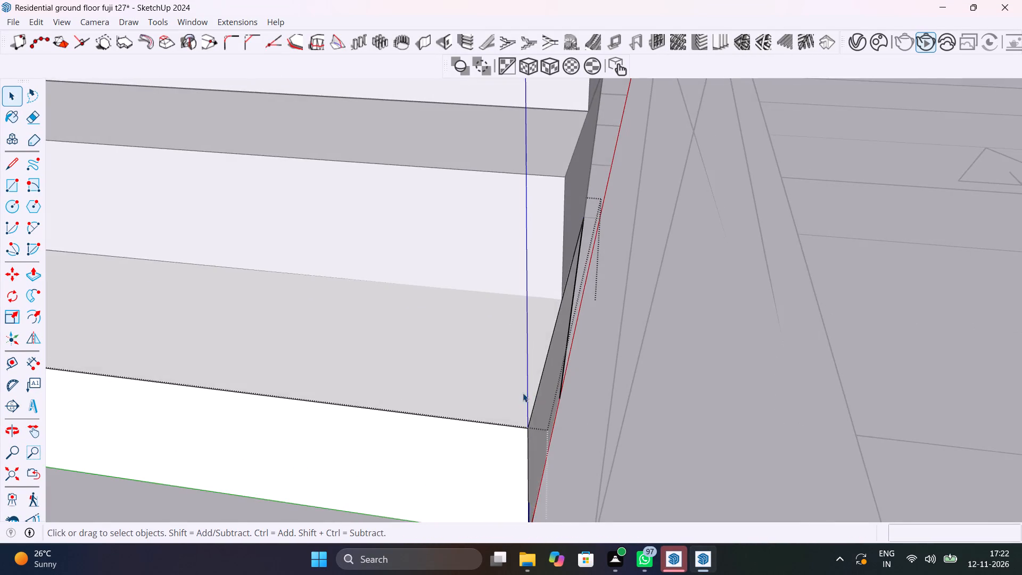
{"action": "scroll", "coordinate": [523, 393], "scroll_direction": "down", "scroll_amount": 20}
{"action": "scroll", "coordinate": [523, 393], "scroll_direction": "down", "scroll_amount": 10}
{"action": "left_click", "coordinate": [810, 157]}
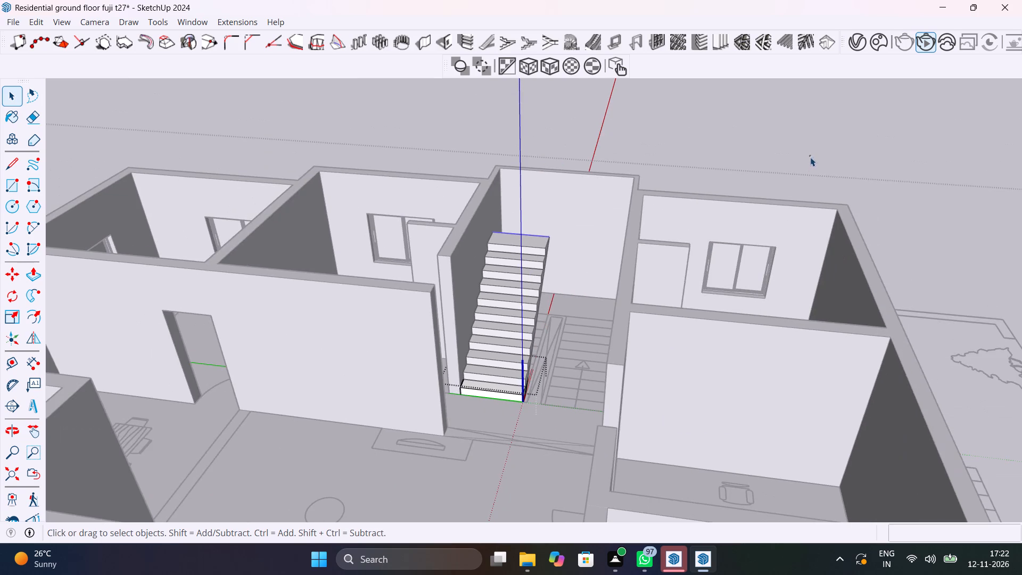
Examine the top step of the left-hand flight and its position relative to the landing and the rear wall.
{"action": "scroll", "coordinate": [546, 251], "scroll_direction": "up", "scroll_amount": 11}
{"action": "middle_click_drag", "start_coordinate": [561, 263], "coordinate": [423, 236]}
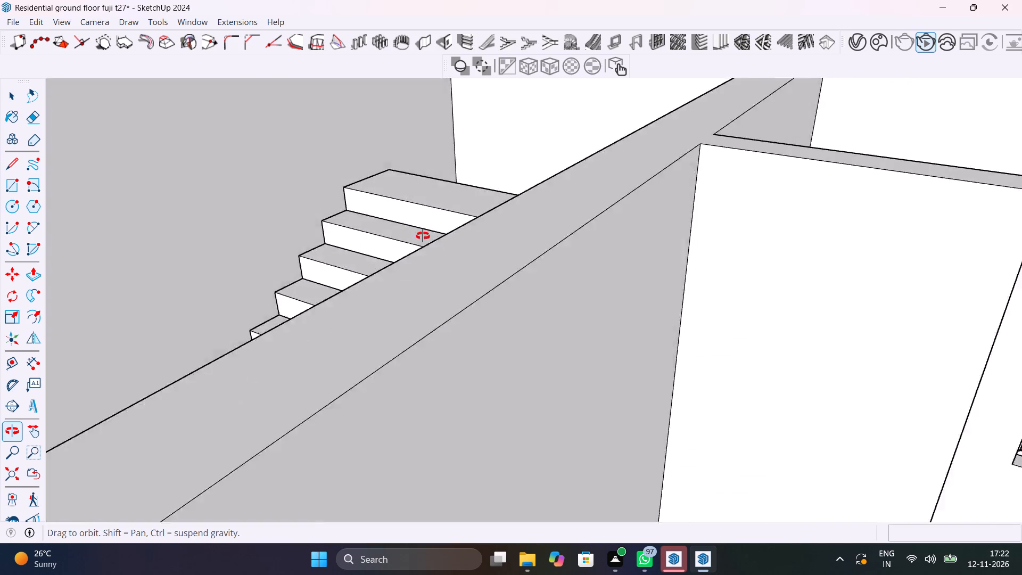
{"action": "middle_click_drag", "start_coordinate": [423, 236], "coordinate": [443, 309]}
{"action": "scroll", "coordinate": [508, 223], "scroll_direction": "up", "scroll_amount": 10}
{"action": "middle_click_drag", "start_coordinate": [534, 279], "coordinate": [529, 275]}
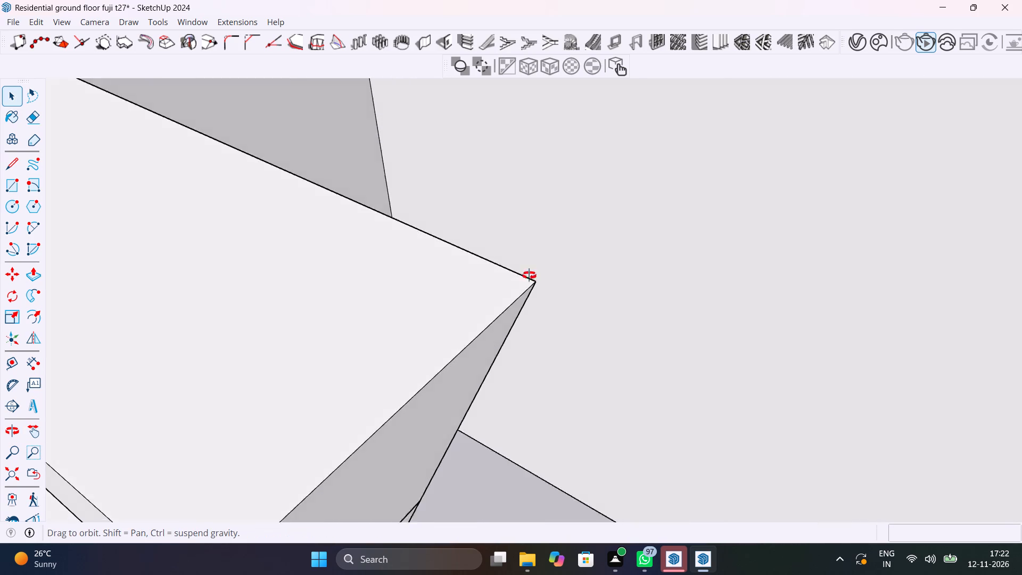
{"action": "middle_click_drag", "start_coordinate": [529, 275], "coordinate": [498, 399]}
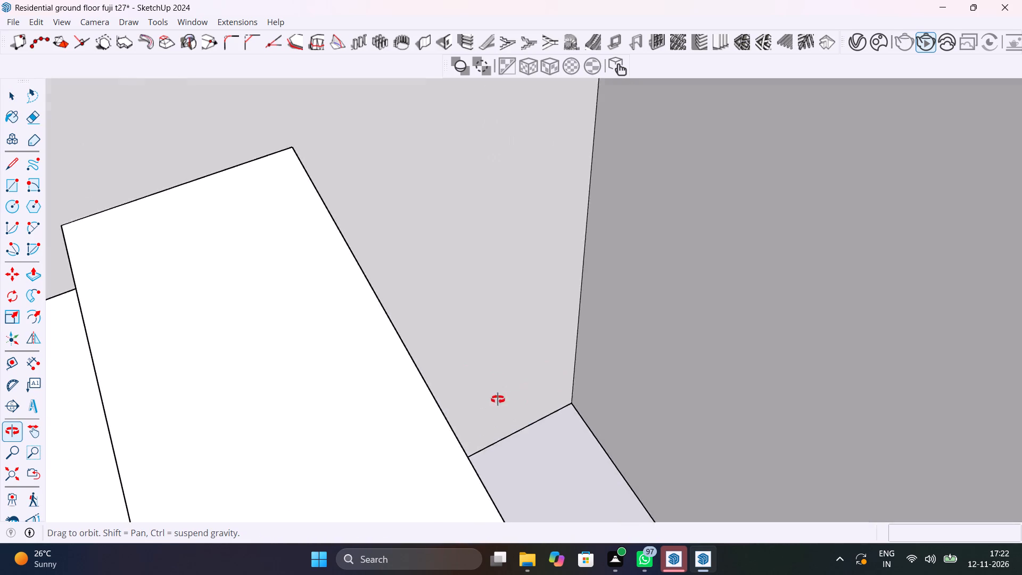
{"action": "middle_click_drag", "start_coordinate": [498, 399], "coordinate": [456, 375]}
{"action": "scroll", "coordinate": [417, 287], "scroll_direction": "down", "scroll_amount": 13}
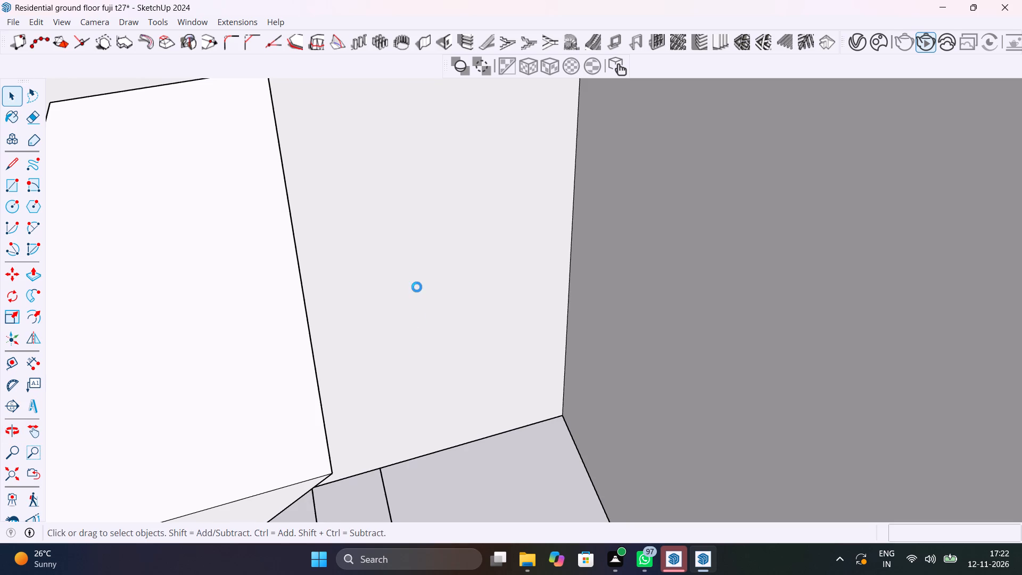
{"action": "scroll", "coordinate": [415, 313], "scroll_direction": "down", "scroll_amount": 16}
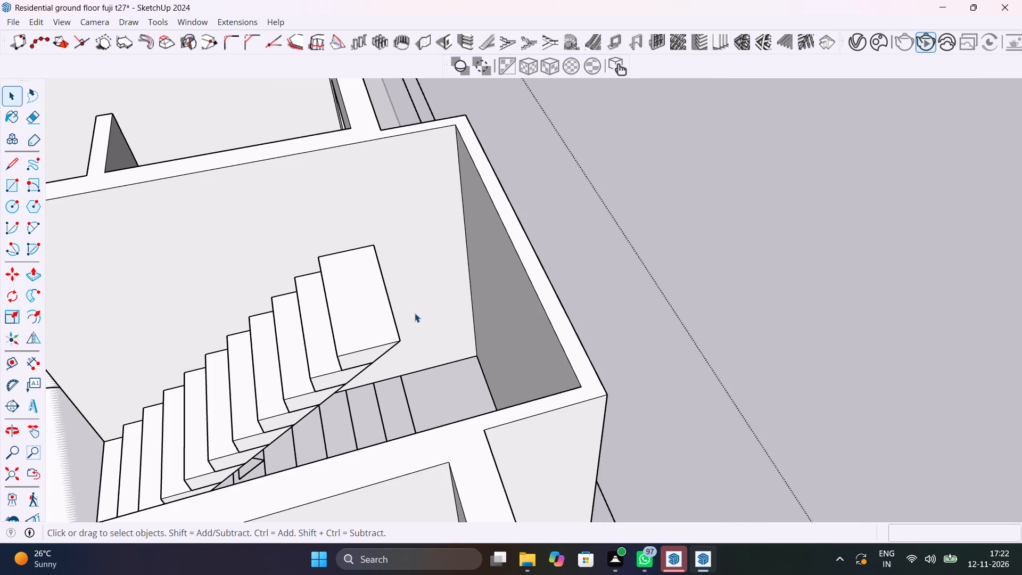
Undo the rear-edge move that sloped the underside of the left-hand flight's steps, and close the step component.
{"action": "middle_click_drag", "start_coordinate": [419, 347], "coordinate": [633, 245]}
{"action": "scroll", "coordinate": [469, 460], "scroll_direction": "up", "scroll_amount": 4}
{"action": "middle_click_drag", "start_coordinate": [469, 459], "coordinate": [526, 370]}
{"action": "scroll", "coordinate": [526, 371], "scroll_direction": "down", "scroll_amount": 6}
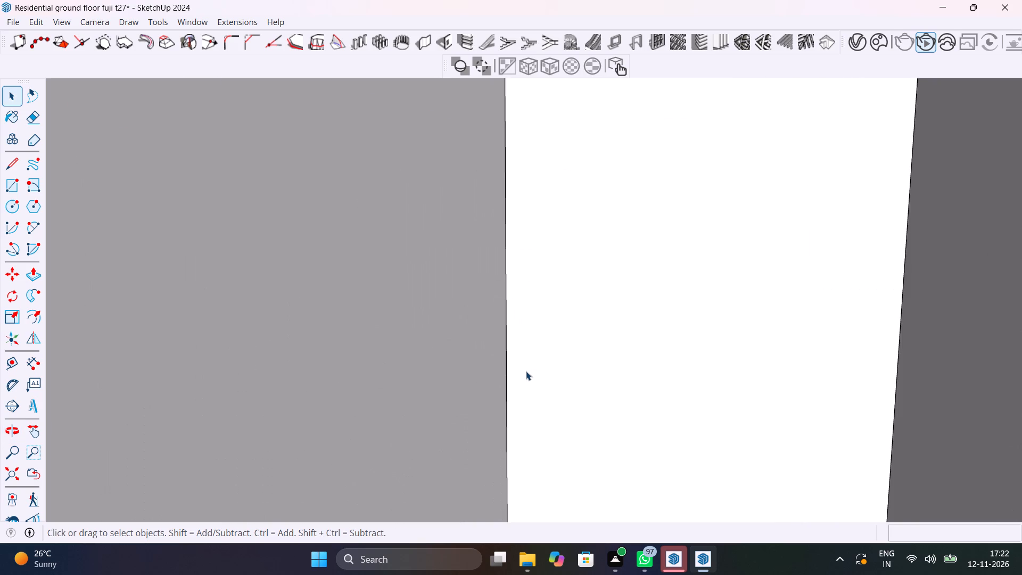
{"action": "left_click", "coordinate": [17, 478]}
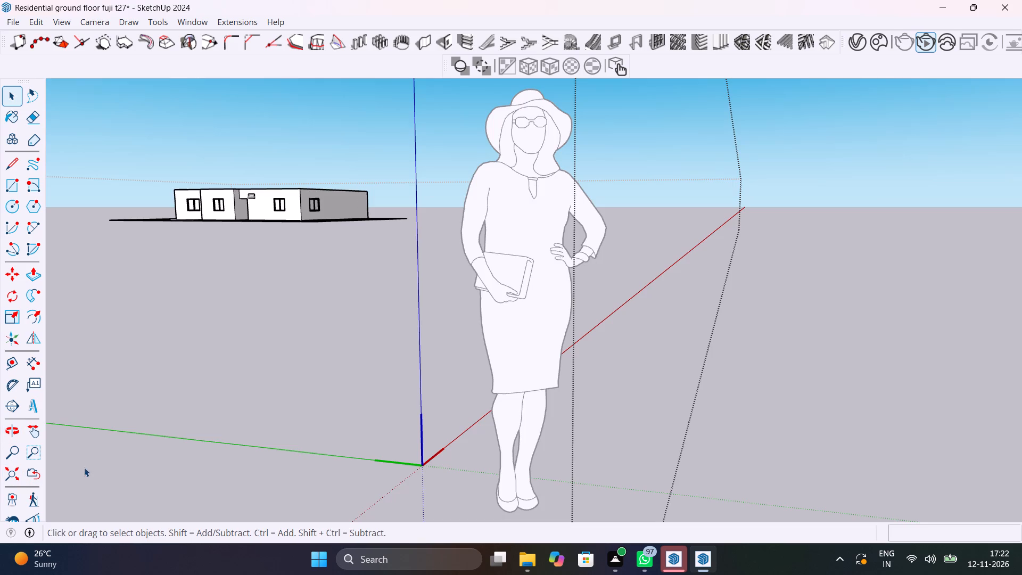
{"action": "left_click", "coordinate": [517, 299]}
{"action": "scroll", "coordinate": [355, 293], "scroll_direction": "down", "scroll_amount": 10}
{"action": "middle_click_drag", "start_coordinate": [312, 261], "coordinate": [346, 464]}
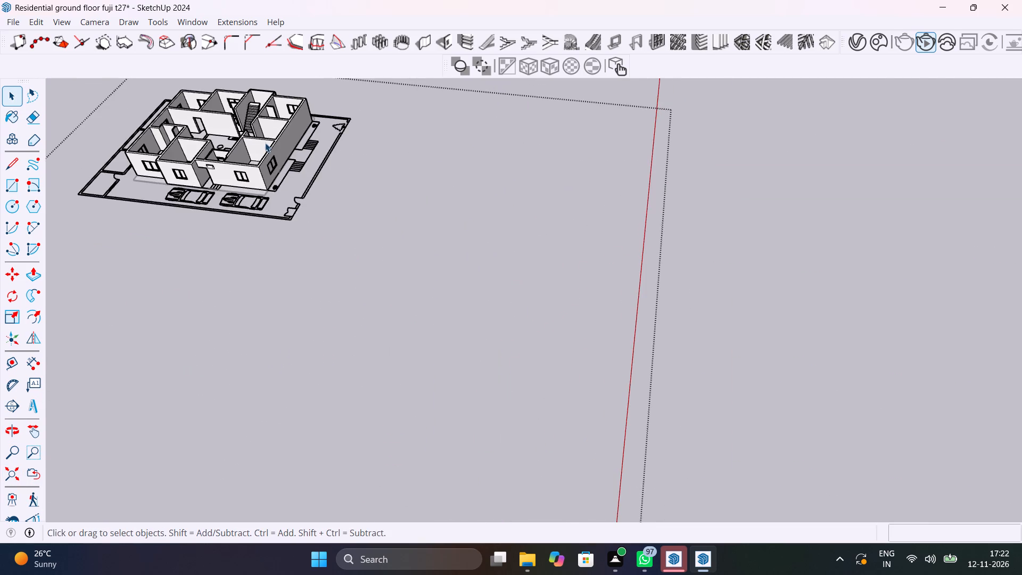
{"action": "scroll", "coordinate": [265, 142], "scroll_direction": "up", "scroll_amount": 13}
{"action": "middle_click_drag", "start_coordinate": [249, 128], "coordinate": [350, 302]}
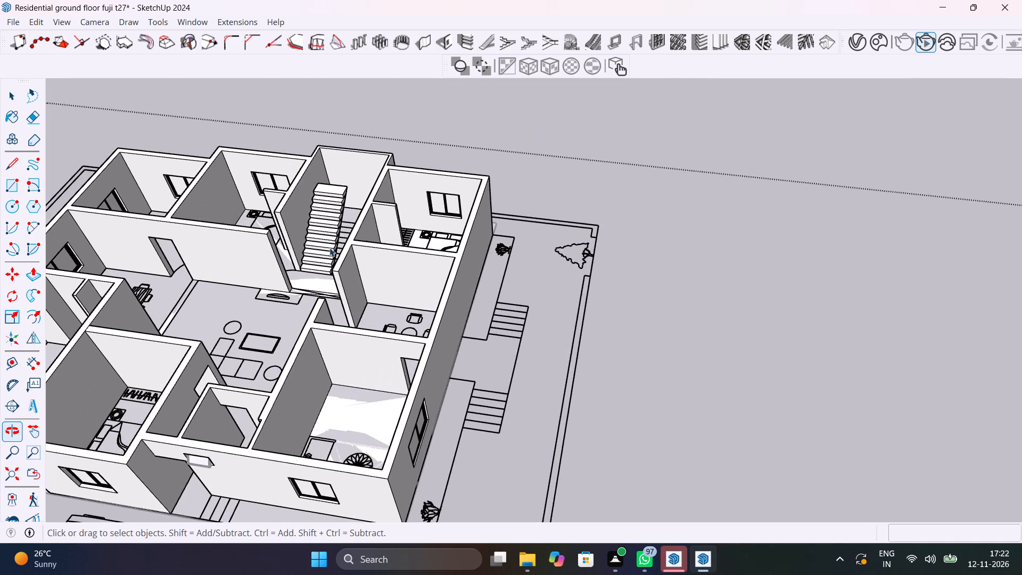
{"action": "scroll", "coordinate": [325, 229], "scroll_direction": "up", "scroll_amount": 13}
{"action": "key", "text": "ctrl+z"}
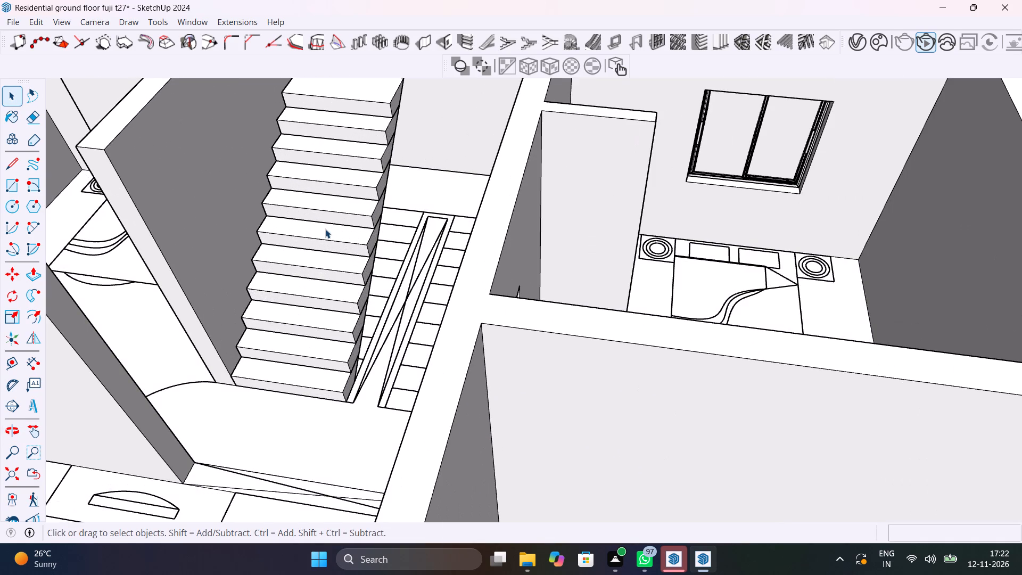
{"action": "key", "text": "ctrl+z"}
{"action": "key", "text": "ctrl+z"}
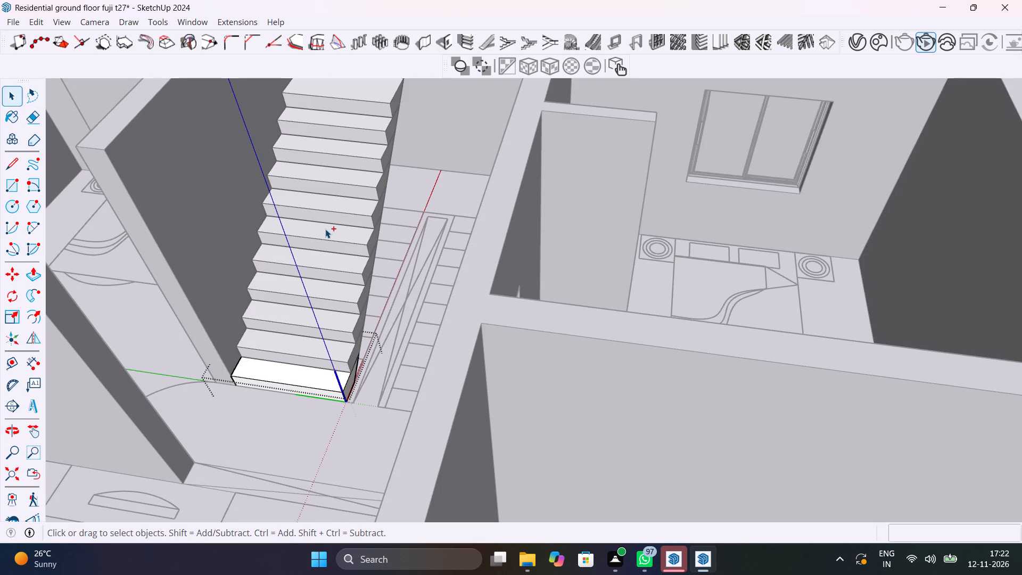
{"action": "key", "text": "ctrl+z"}
{"action": "scroll", "coordinate": [384, 206], "scroll_direction": "up", "scroll_amount": 1, "text": "shift"}
{"action": "middle_click_drag", "start_coordinate": [384, 206], "coordinate": [453, 372], "text": "shift"}
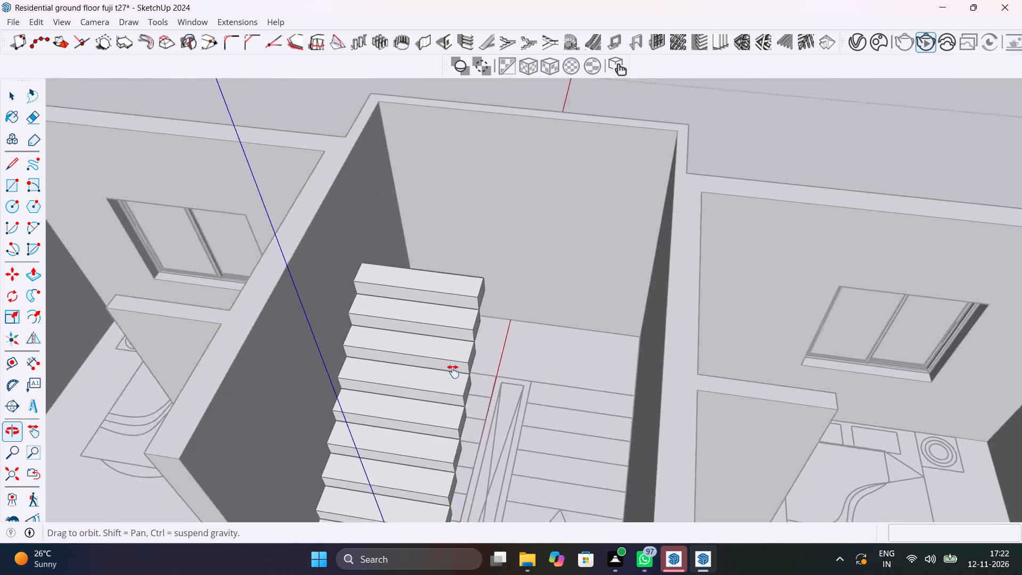
{"action": "middle_click_drag", "start_coordinate": [453, 372], "coordinate": [340, 322], "text": "shift"}
{"action": "left_click", "coordinate": [838, 108]}
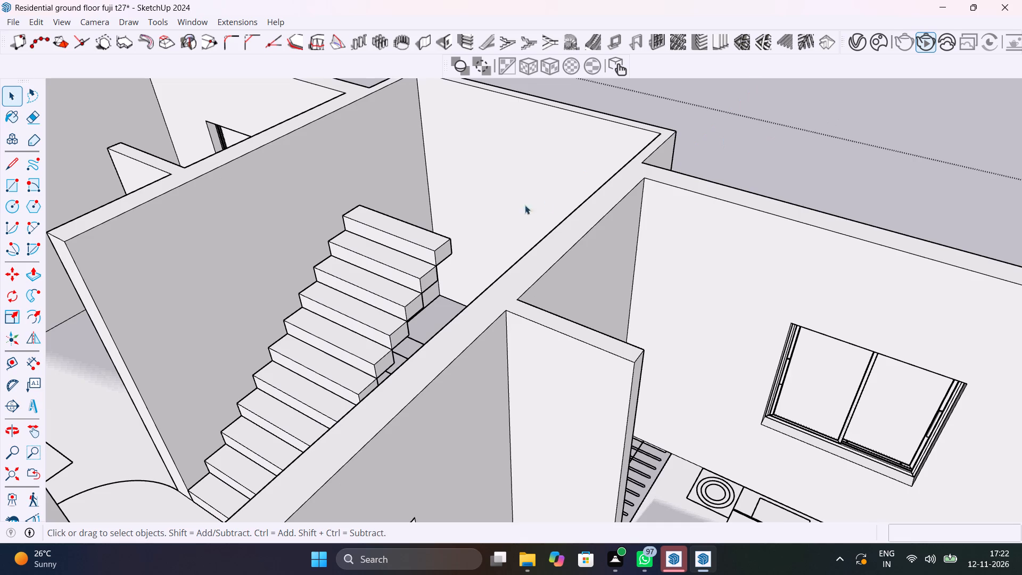
Undo the step array and the copied step of the left-hand flight, back to the single first step.
{"action": "scroll", "coordinate": [468, 229], "scroll_direction": "up", "scroll_amount": 3}
{"action": "middle_click_drag", "start_coordinate": [476, 234], "coordinate": [370, 370]}
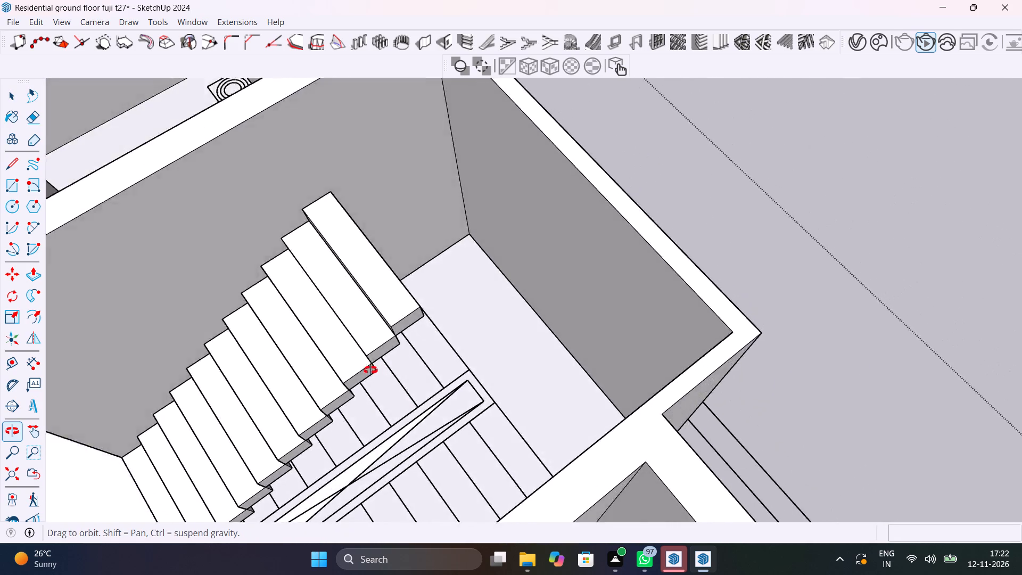
{"action": "middle_click_drag", "start_coordinate": [370, 370], "coordinate": [248, 359]}
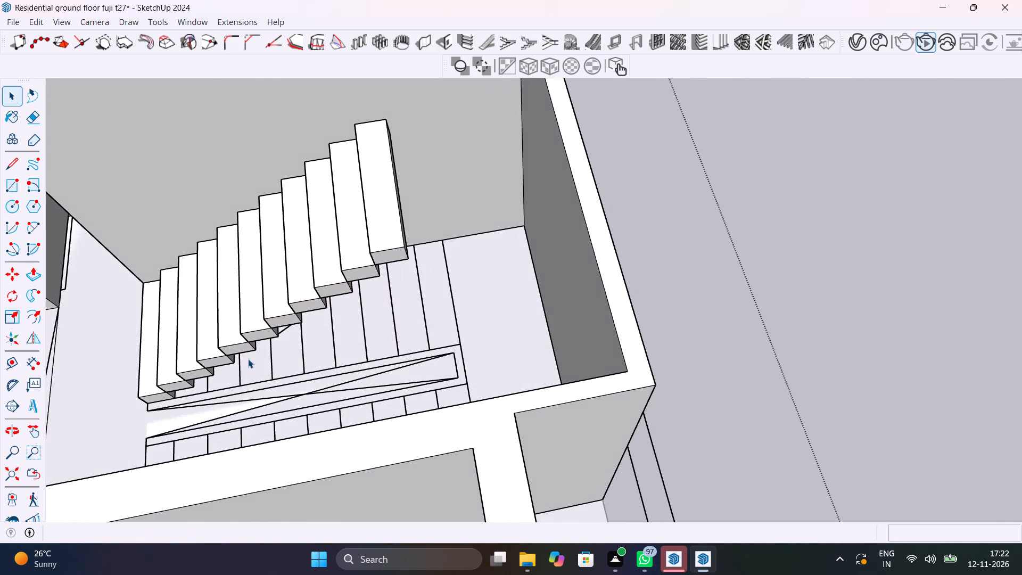
{"action": "scroll", "coordinate": [248, 359], "scroll_direction": "up", "scroll_amount": 5}
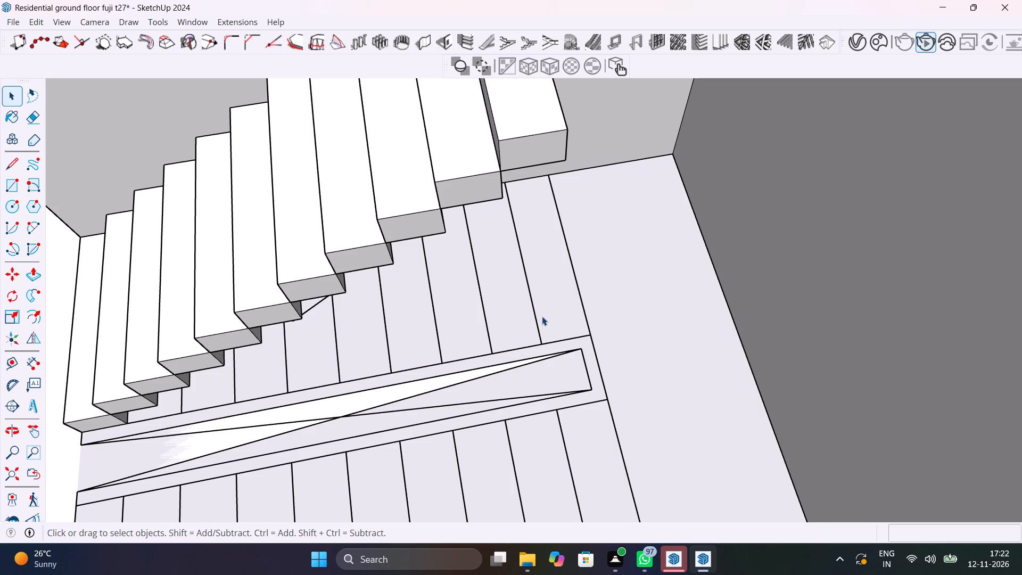
{"action": "scroll", "coordinate": [542, 317], "scroll_direction": "down", "scroll_amount": 5}
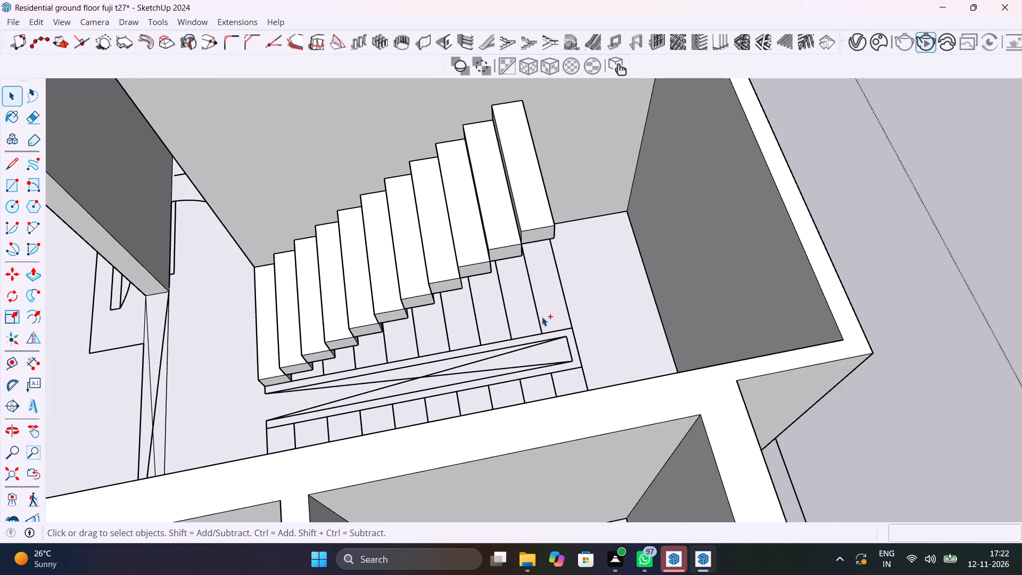
{"action": "key", "text": "ctrl+z"}
{"action": "key", "text": "ctrl+z"}
{"action": "key", "text": "ctrl+z"}
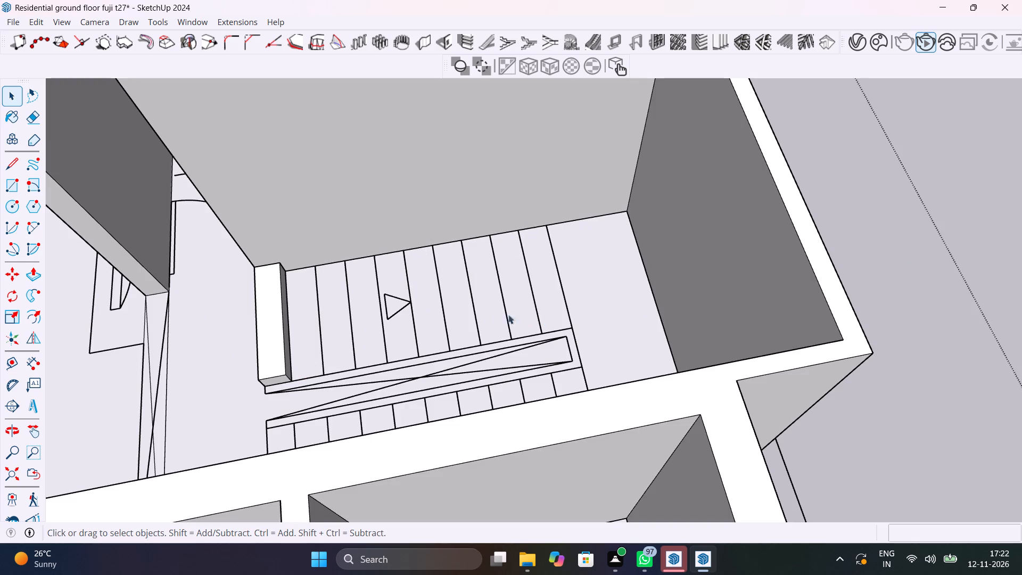
Copy the first step of the left-hand flight from its lower front corner onto its upper rear corner, about 1' 1/8" away.
{"action": "scroll", "coordinate": [279, 377], "scroll_direction": "down", "scroll_amount": 1}
{"action": "middle_click_drag", "start_coordinate": [278, 375], "coordinate": [431, 322]}
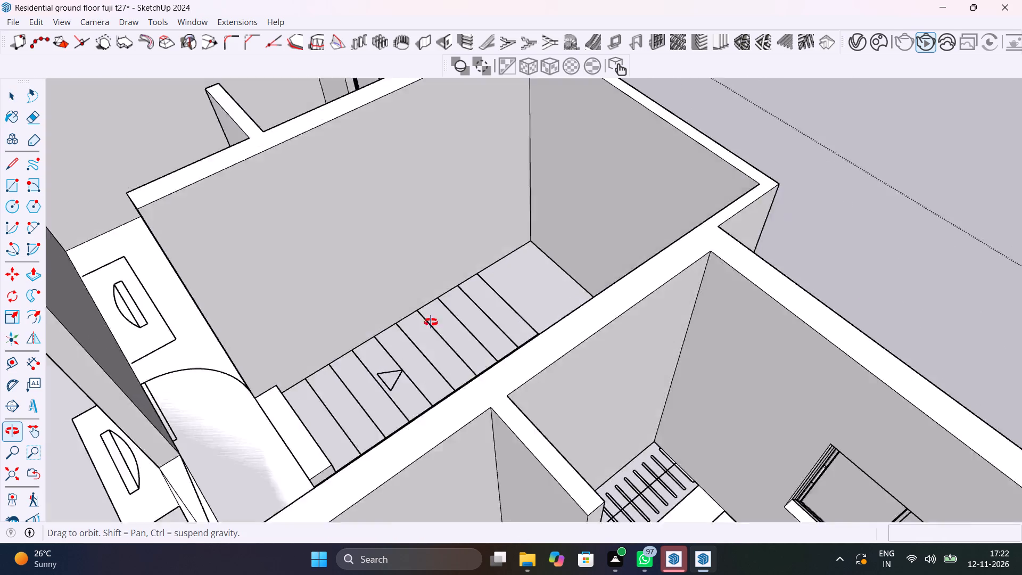
{"action": "middle_click_drag", "start_coordinate": [431, 322], "coordinate": [660, 216]}
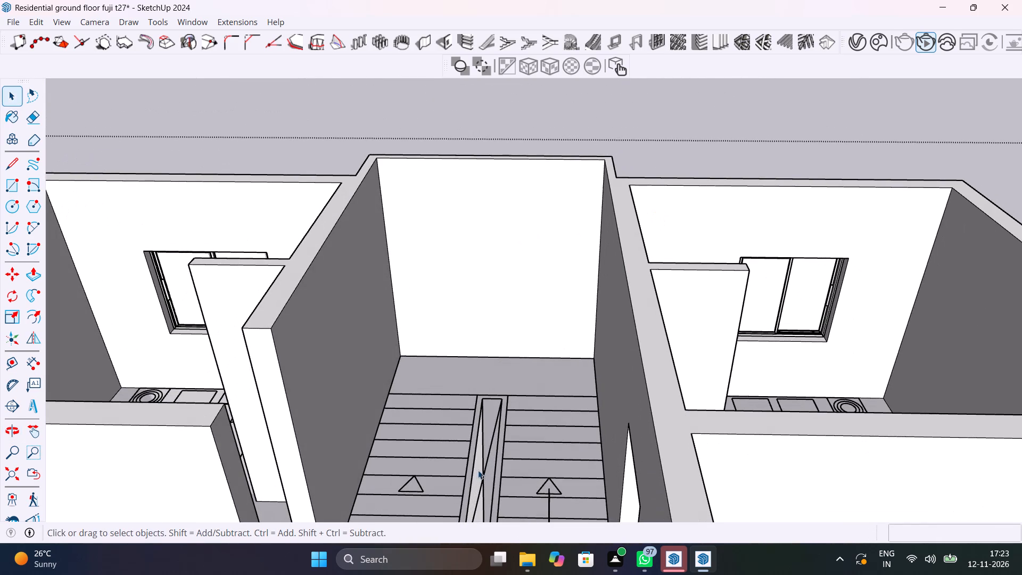
{"action": "middle_click_drag", "start_coordinate": [489, 469], "coordinate": [446, 274], "text": "shift"}
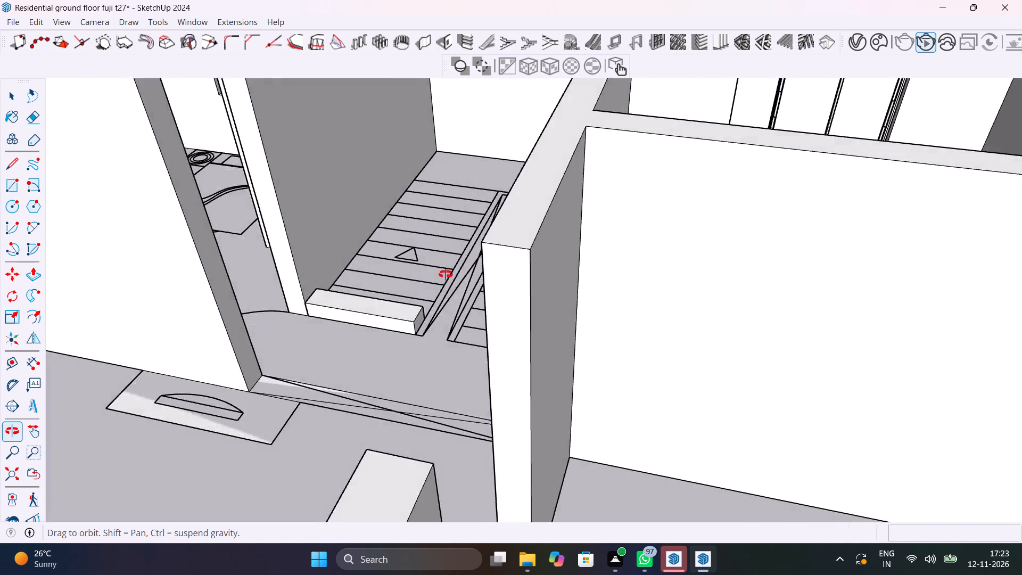
{"action": "middle_click_drag", "start_coordinate": [446, 274], "coordinate": [498, 312], "text": "shift"}
{"action": "scroll", "coordinate": [455, 382], "scroll_direction": "up", "scroll_amount": 12}
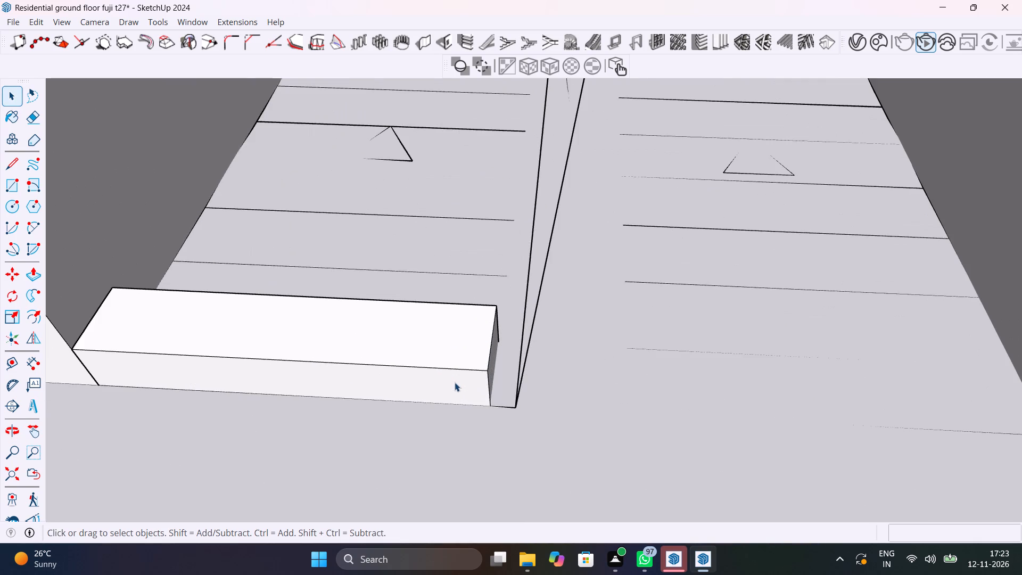
{"action": "left_click", "coordinate": [455, 382]}
{"action": "scroll", "coordinate": [534, 365], "scroll_direction": "up", "scroll_amount": 1}
{"action": "middle_click_drag", "start_coordinate": [534, 364], "coordinate": [460, 368], "text": "shift"}
{"action": "scroll", "coordinate": [460, 368], "scroll_direction": "up", "scroll_amount": 1}
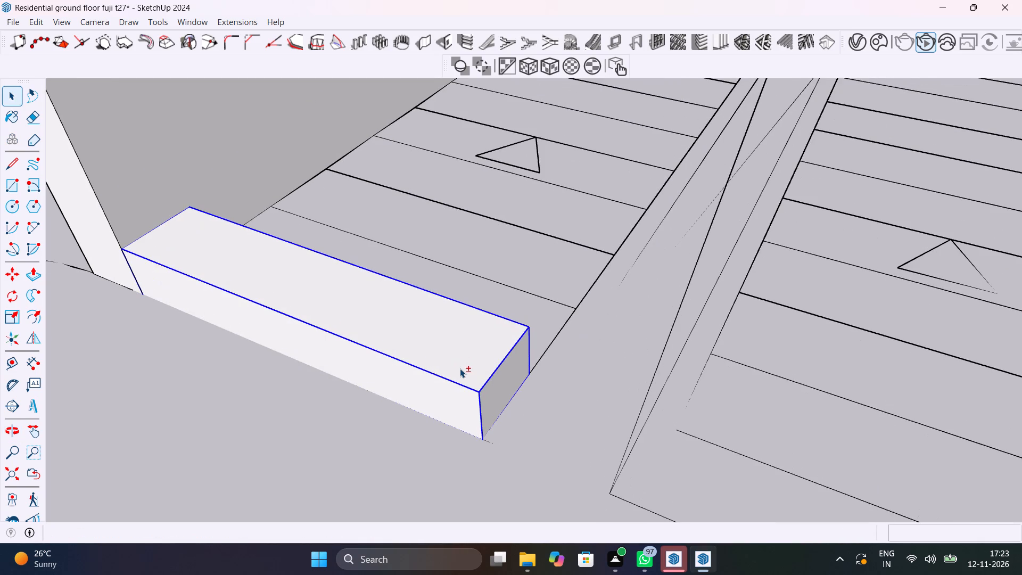
{"action": "key", "text": "m"}
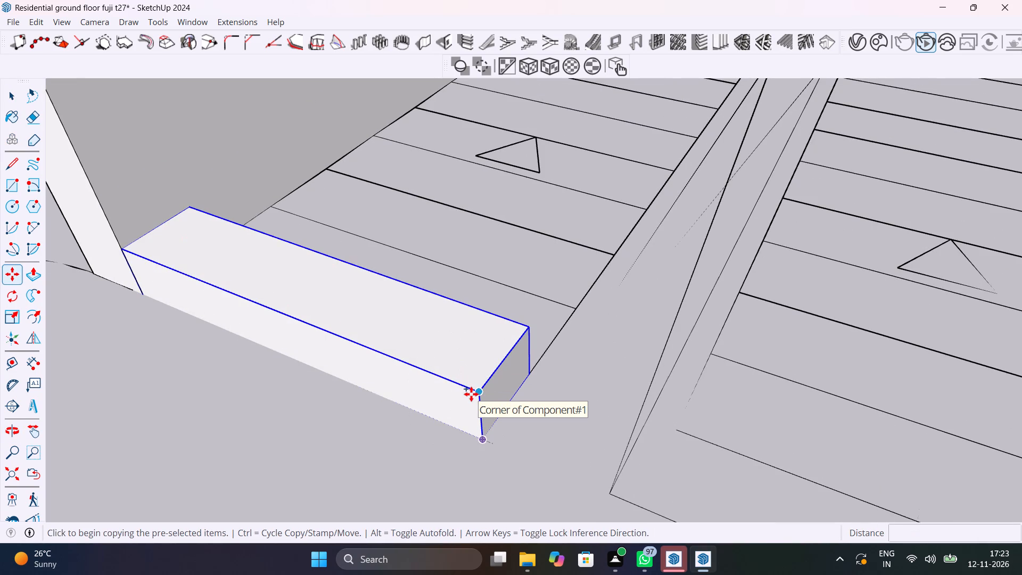
{"action": "left_click", "coordinate": [482, 445]}
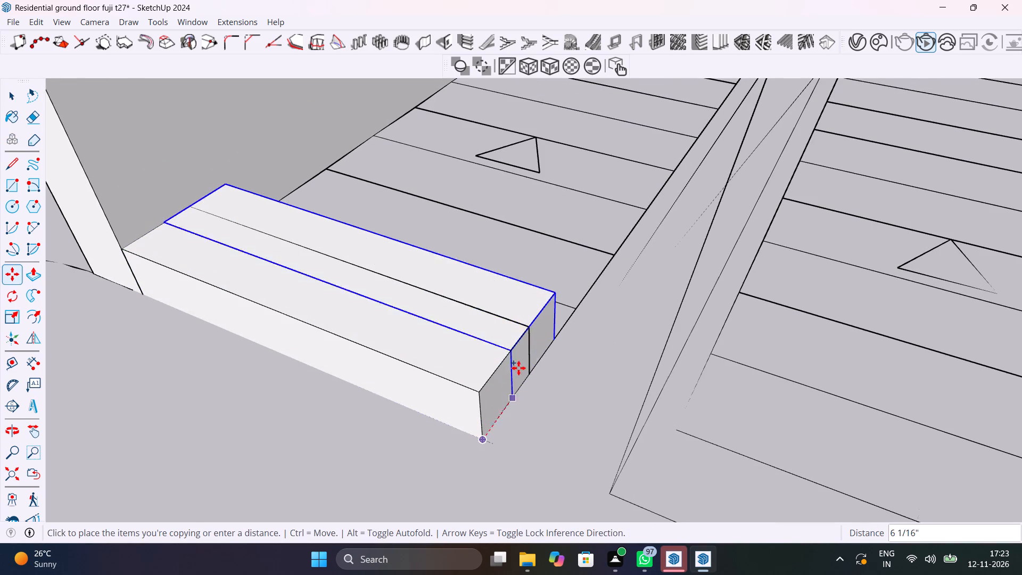
{"action": "left_click", "coordinate": [532, 325]}
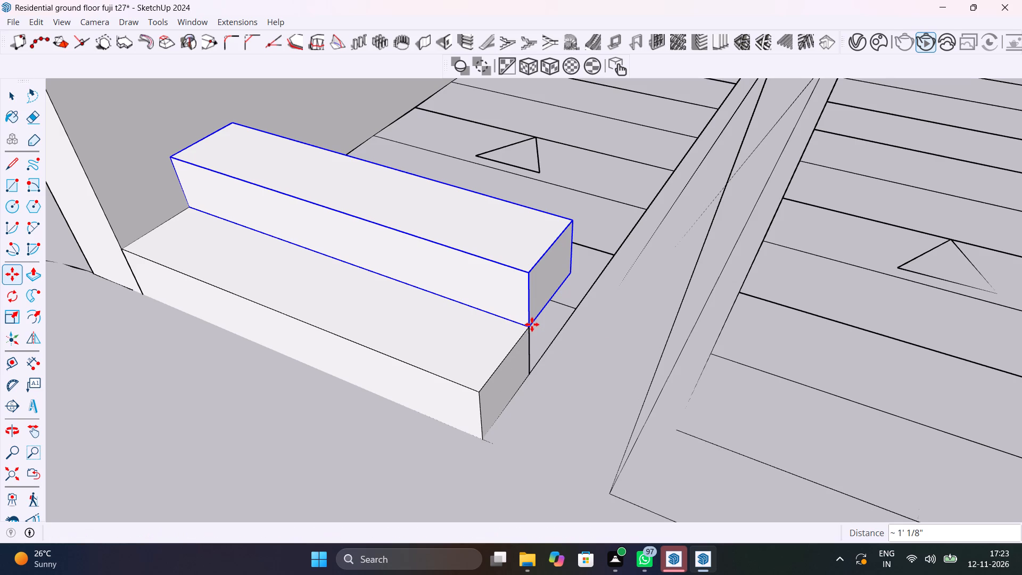
Multiply the copied step up the left-hand flight with the array entry 11*.
{"action": "type", "text": "11"}
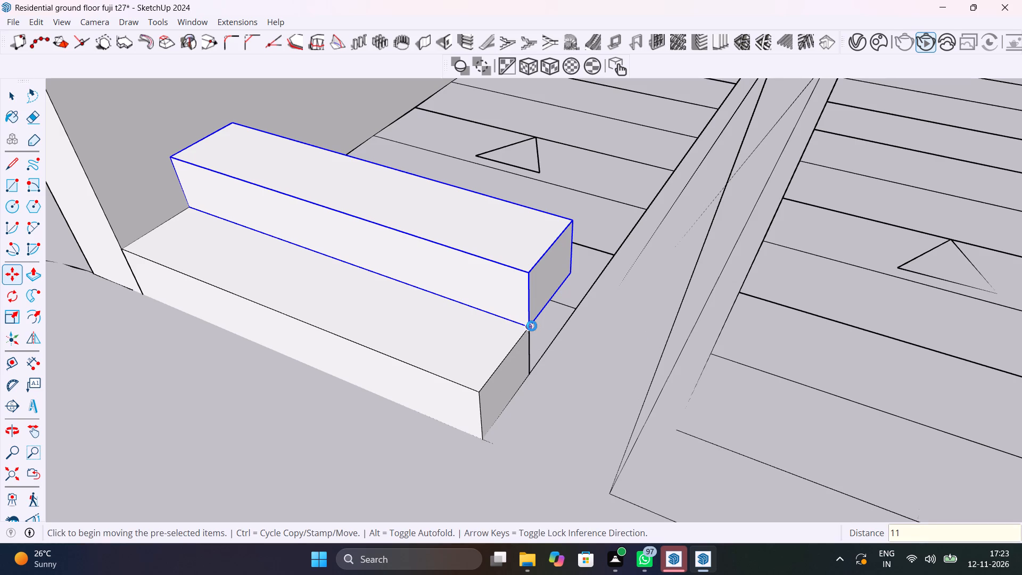
{"action": "key", "text": "asterisk"}
{"action": "key", "text": "1"}
{"action": "key", "text": "BackSpace"}
{"action": "key", "text": "BackSpace"}
{"action": "type", "text": "11*"}
{"action": "key", "text": "Return"}
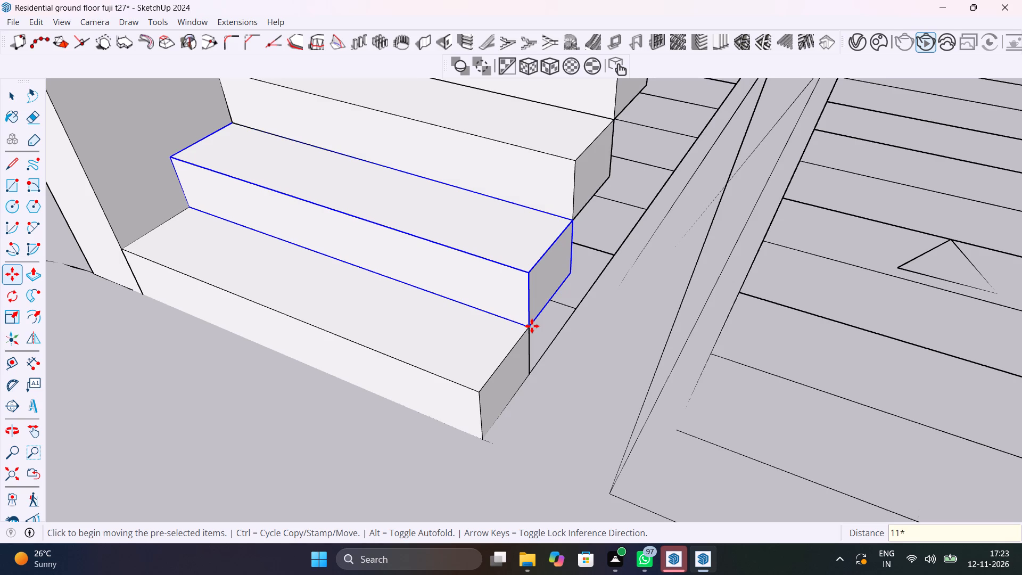
{"action": "scroll", "coordinate": [492, 276], "scroll_direction": "down", "scroll_amount": 7}
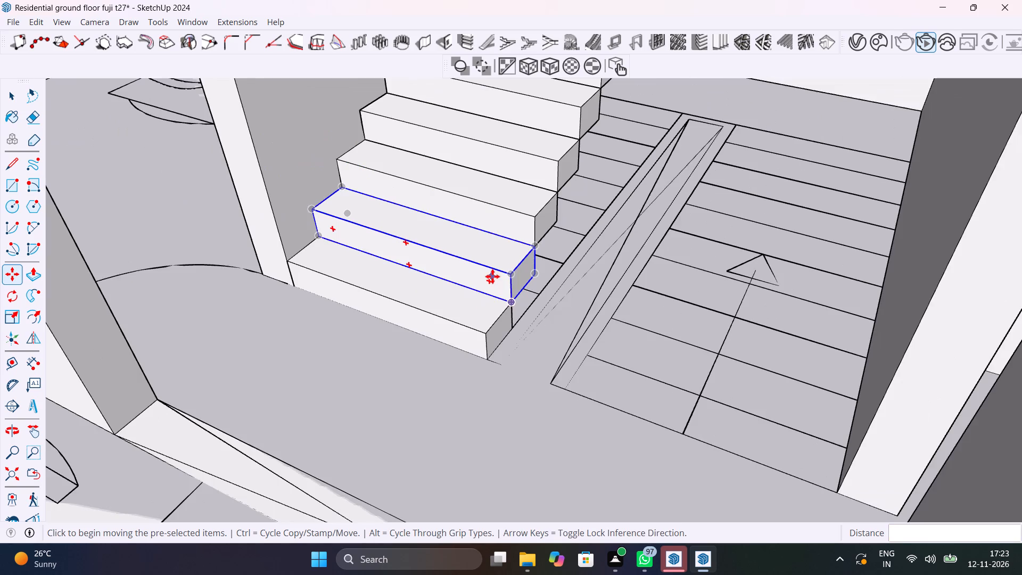
{"action": "middle_click_drag", "start_coordinate": [500, 280], "coordinate": [516, 289]}
{"action": "scroll", "coordinate": [516, 290], "scroll_direction": "down", "scroll_amount": 6}
{"action": "key", "text": "space"}
Examine the re-arrayed left-hand flight and its top step against the landing and the rear wall.
{"action": "middle_click_drag", "start_coordinate": [521, 269], "coordinate": [544, 382], "text": "shift"}
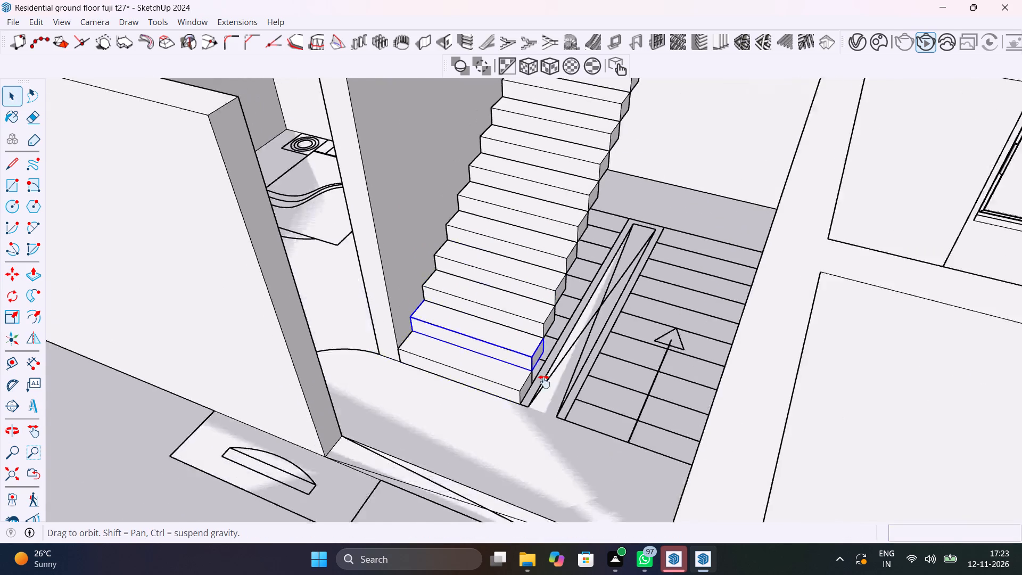
{"action": "middle_click_drag", "start_coordinate": [544, 382], "coordinate": [367, 438], "text": "shift"}
{"action": "middle_click_drag", "start_coordinate": [456, 227], "coordinate": [545, 489], "text": "shift"}
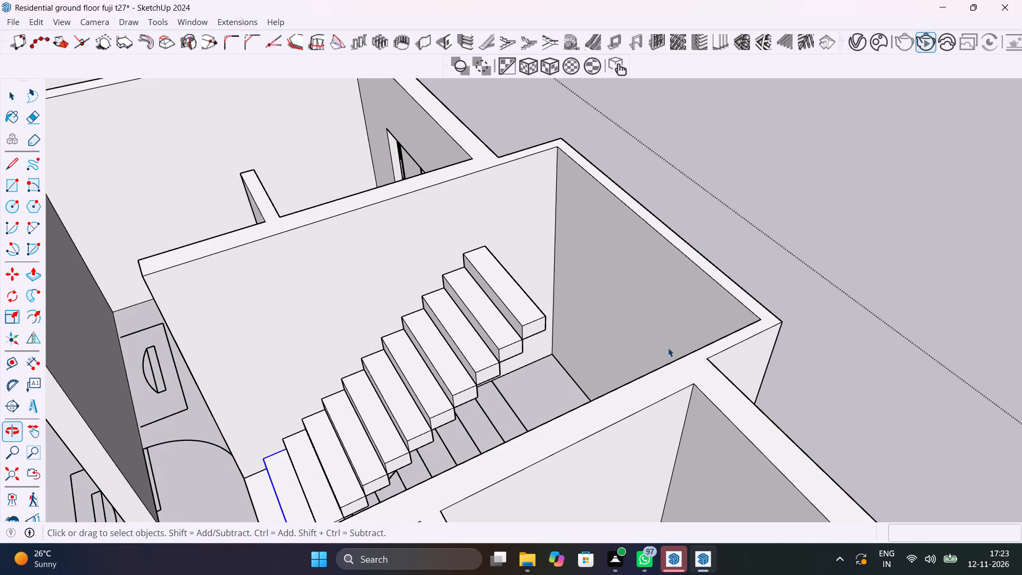
{"action": "left_click", "coordinate": [811, 206]}
{"action": "scroll", "coordinate": [543, 316], "scroll_direction": "up", "scroll_amount": 6}
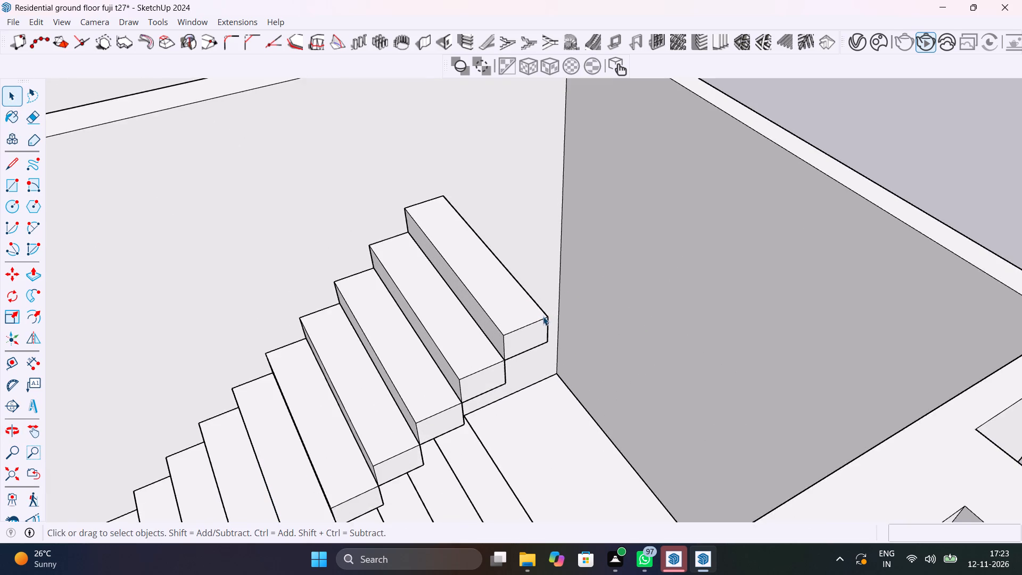
{"action": "middle_click_drag", "start_coordinate": [543, 316], "coordinate": [574, 344], "text": "shift"}
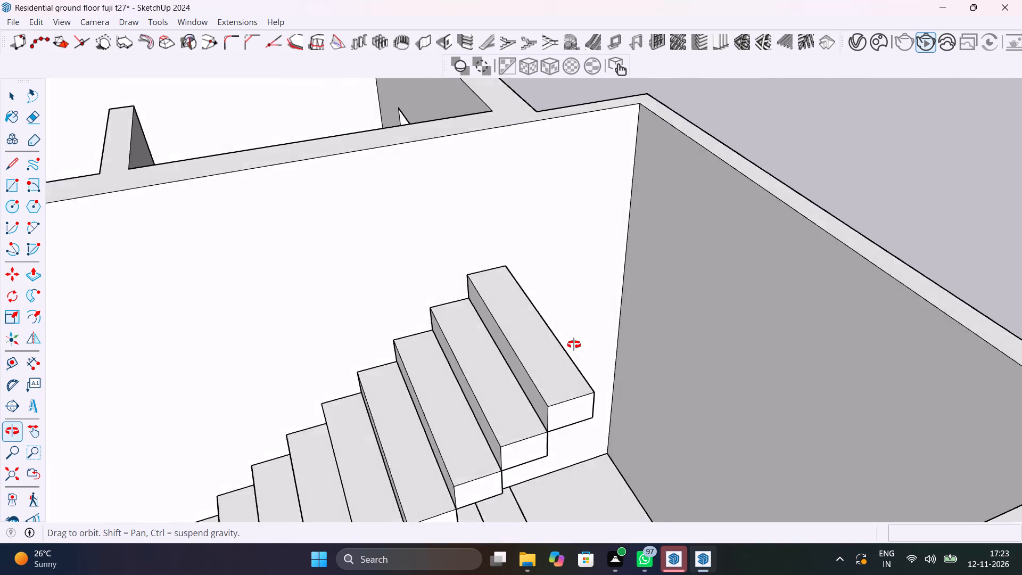
{"action": "middle_click_drag", "start_coordinate": [574, 344], "coordinate": [546, 383], "text": "shift"}
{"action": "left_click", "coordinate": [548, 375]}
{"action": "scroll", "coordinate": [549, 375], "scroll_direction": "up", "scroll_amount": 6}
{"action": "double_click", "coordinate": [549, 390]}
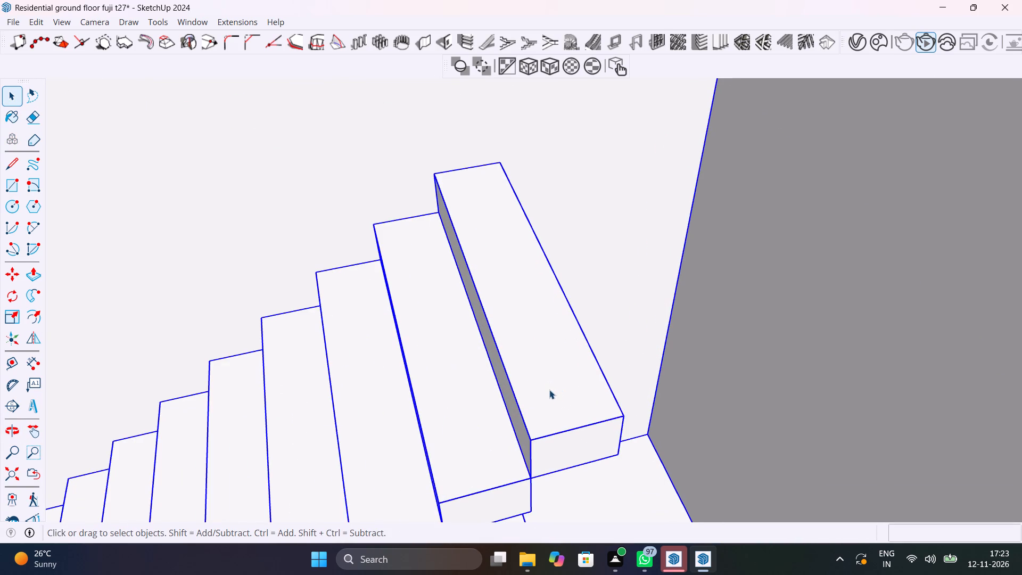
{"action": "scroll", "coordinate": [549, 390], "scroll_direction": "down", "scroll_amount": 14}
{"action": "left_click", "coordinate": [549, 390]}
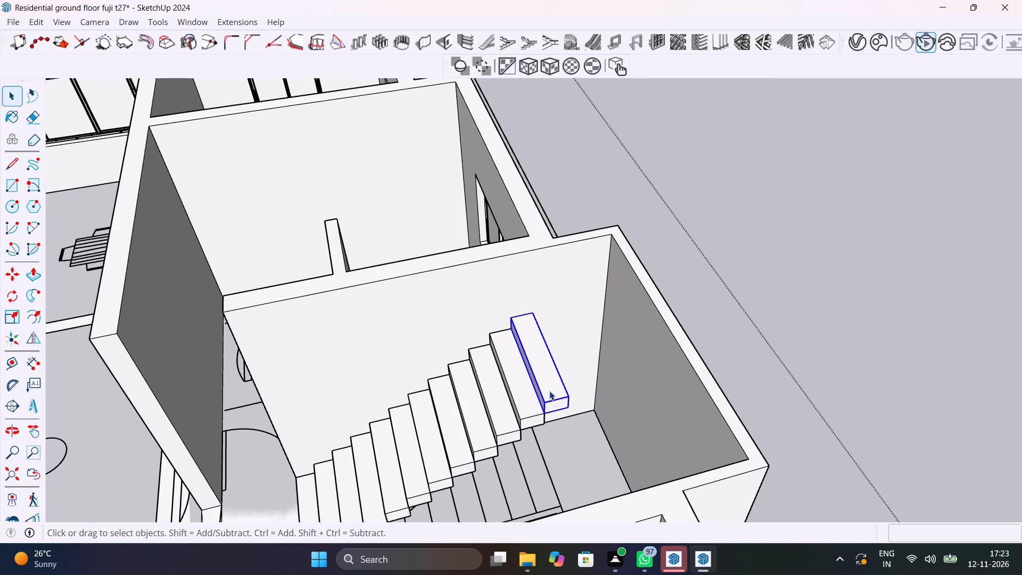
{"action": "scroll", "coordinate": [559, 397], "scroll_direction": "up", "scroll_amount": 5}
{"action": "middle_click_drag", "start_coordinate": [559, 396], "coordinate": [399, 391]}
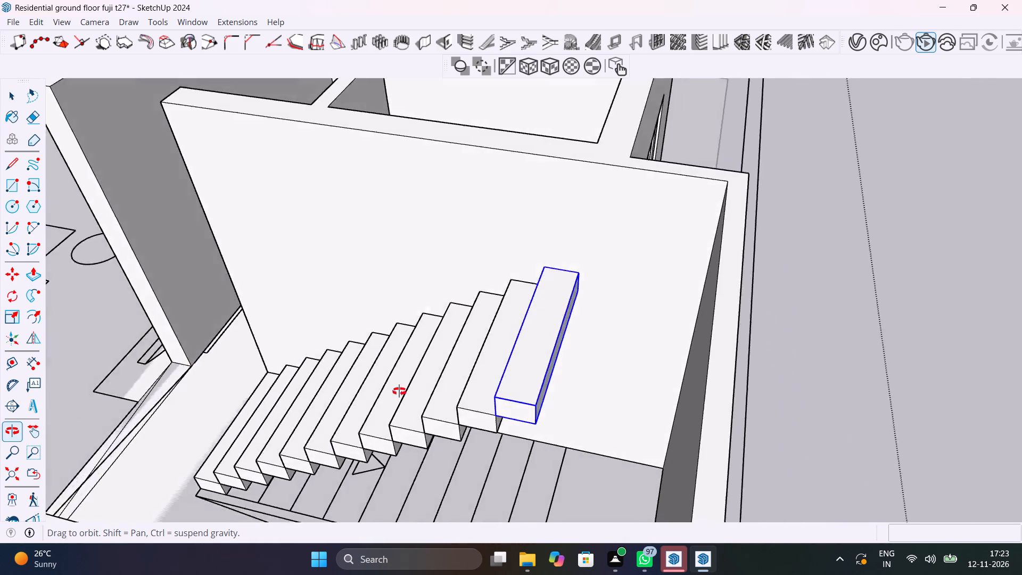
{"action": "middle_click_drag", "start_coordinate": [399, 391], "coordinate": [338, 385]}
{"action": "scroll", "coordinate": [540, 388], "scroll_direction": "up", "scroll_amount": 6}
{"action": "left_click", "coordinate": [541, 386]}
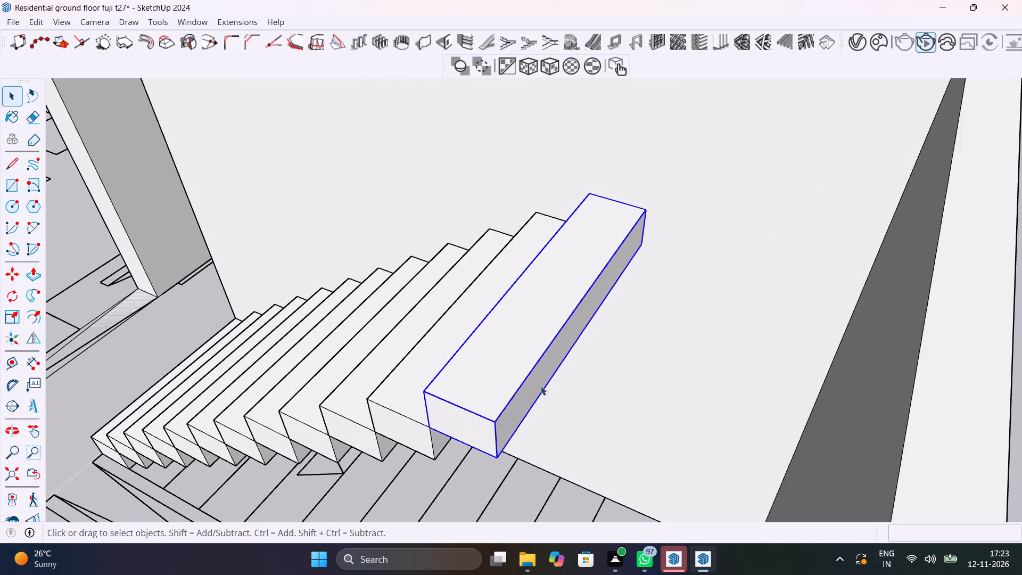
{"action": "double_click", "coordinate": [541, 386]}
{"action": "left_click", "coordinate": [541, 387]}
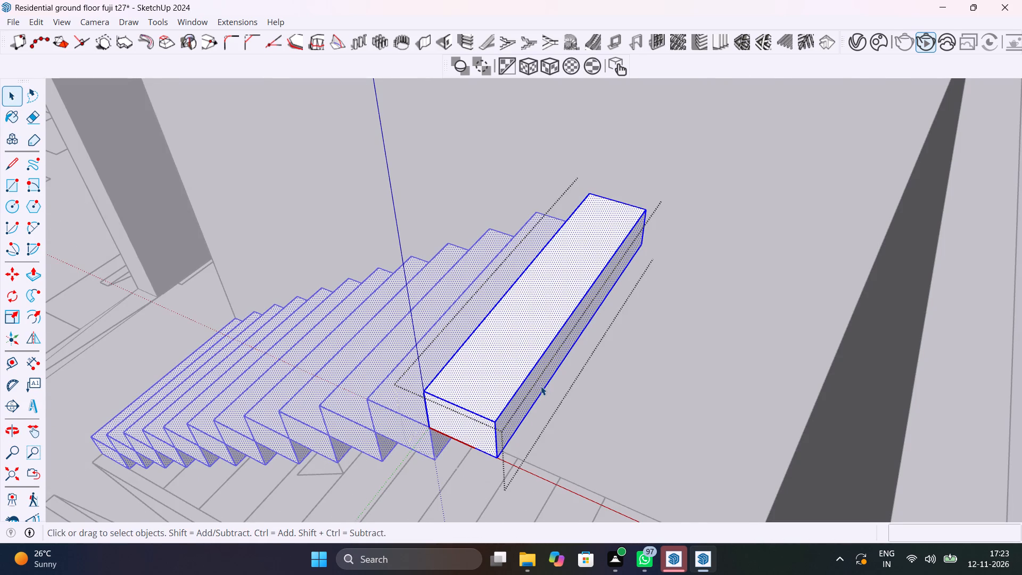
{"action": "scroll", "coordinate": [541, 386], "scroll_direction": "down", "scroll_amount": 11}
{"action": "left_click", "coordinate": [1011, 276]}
Explode the topmost step component of the left-hand flight so it can be edited separately.
{"action": "scroll", "coordinate": [549, 378], "scroll_direction": "up", "scroll_amount": 4}
{"action": "left_click", "coordinate": [534, 366]}
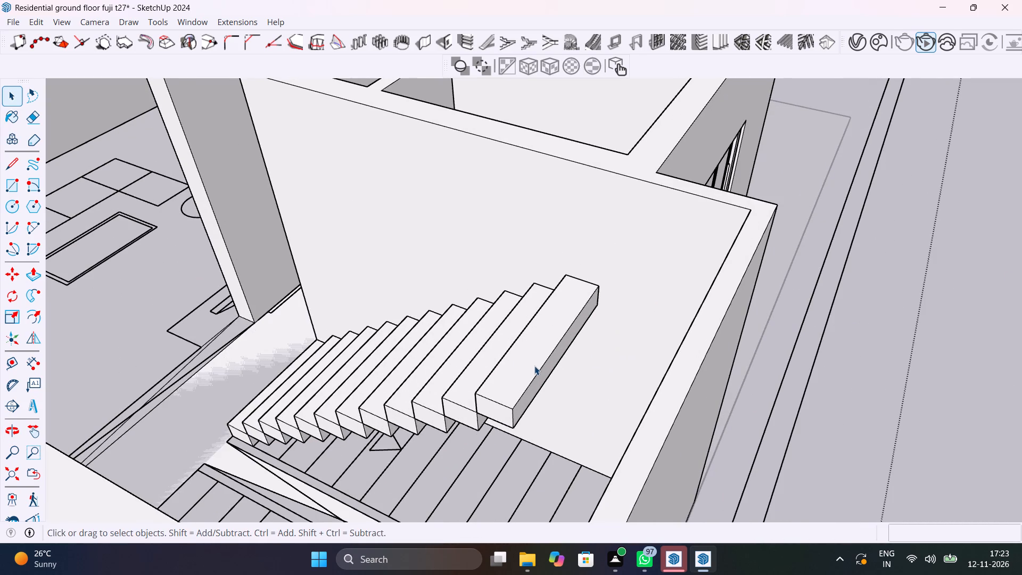
{"action": "right_click", "coordinate": [534, 366]}
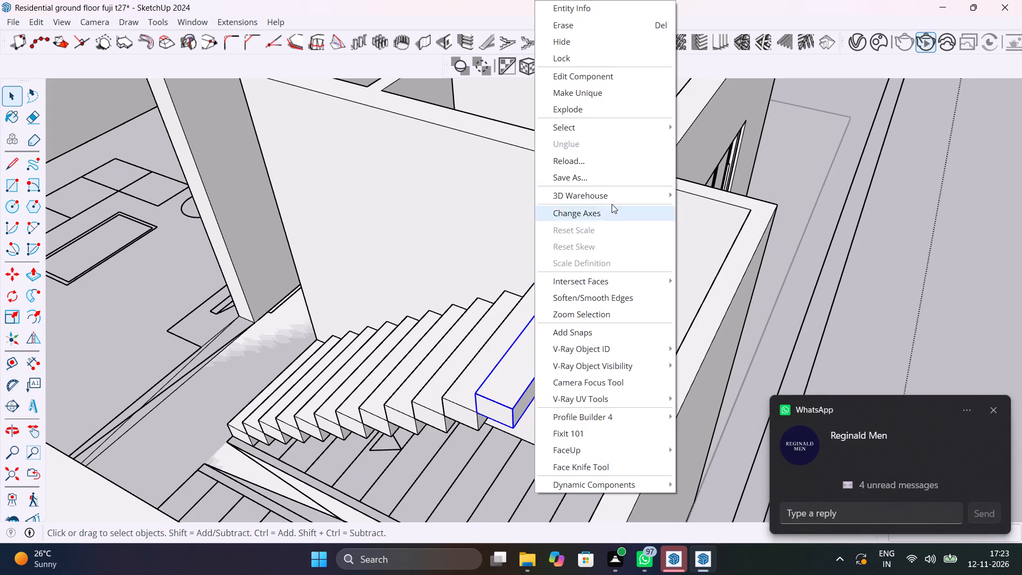
{"action": "left_click", "coordinate": [590, 109]}
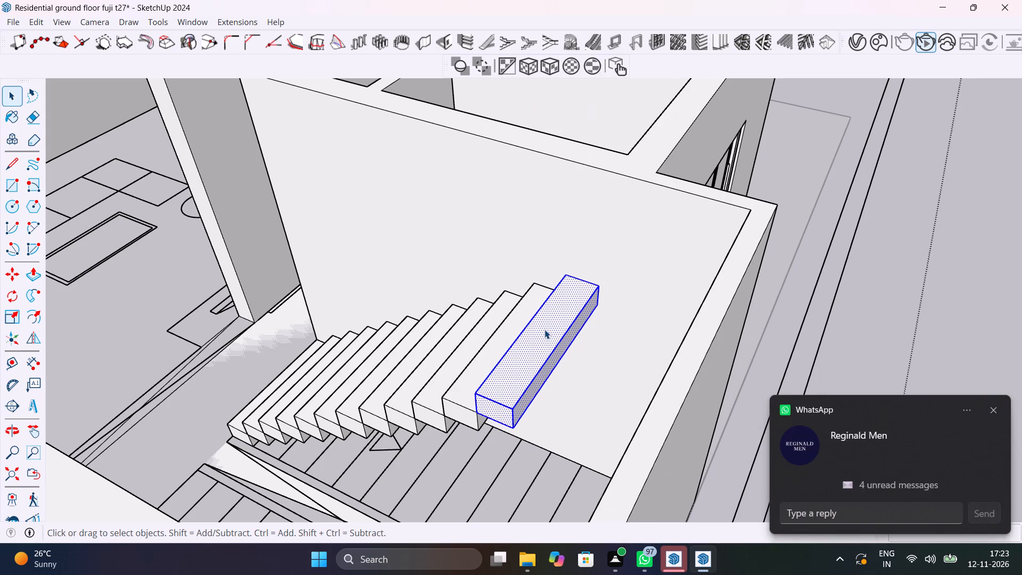
Push/pull the rear face of the exploded top step about 2' 10 1/16" to the stairwell's rear wall.
{"action": "scroll", "coordinate": [543, 381], "scroll_direction": "up", "scroll_amount": 6}
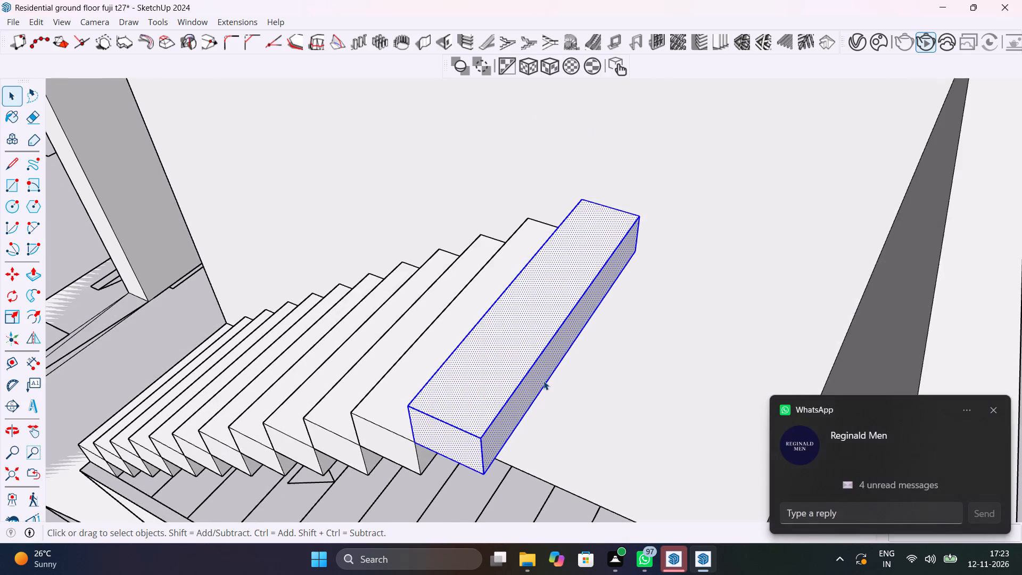
{"action": "middle_click_drag", "start_coordinate": [543, 380], "coordinate": [568, 304]}
{"action": "left_click", "coordinate": [567, 344]}
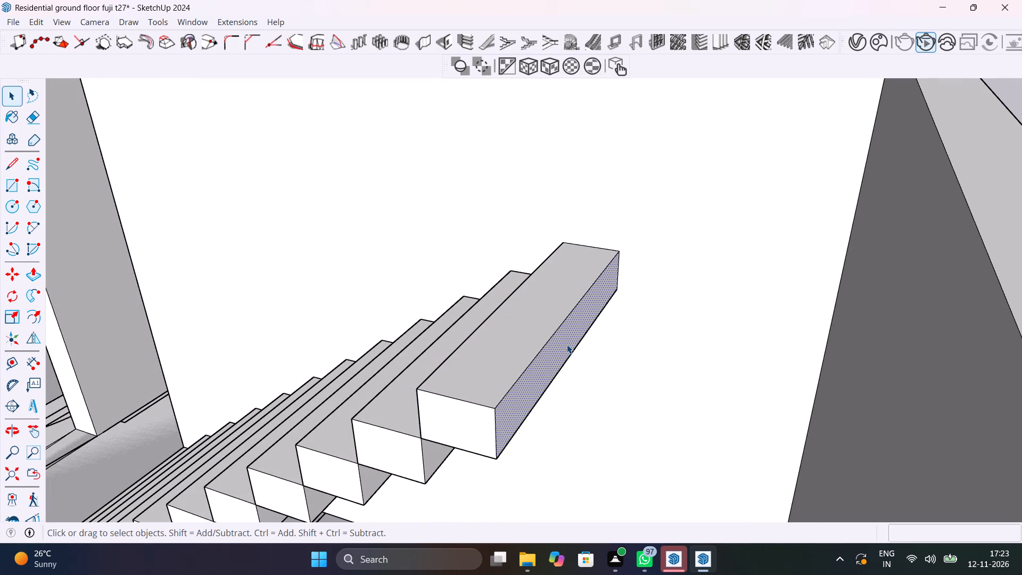
{"action": "left_click", "coordinate": [567, 344]}
{"action": "key", "text": "p"}
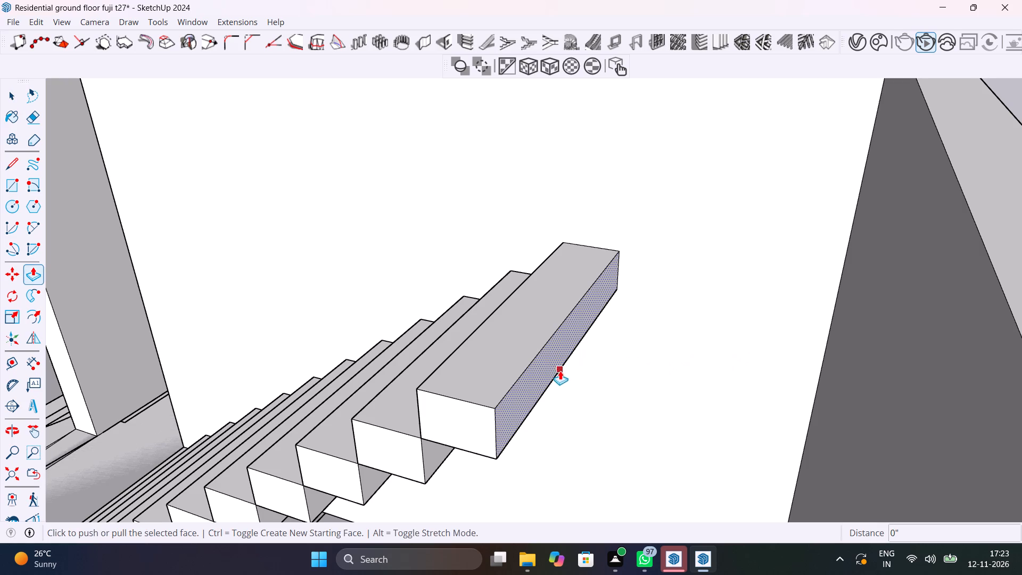
{"action": "left_click", "coordinate": [547, 376]}
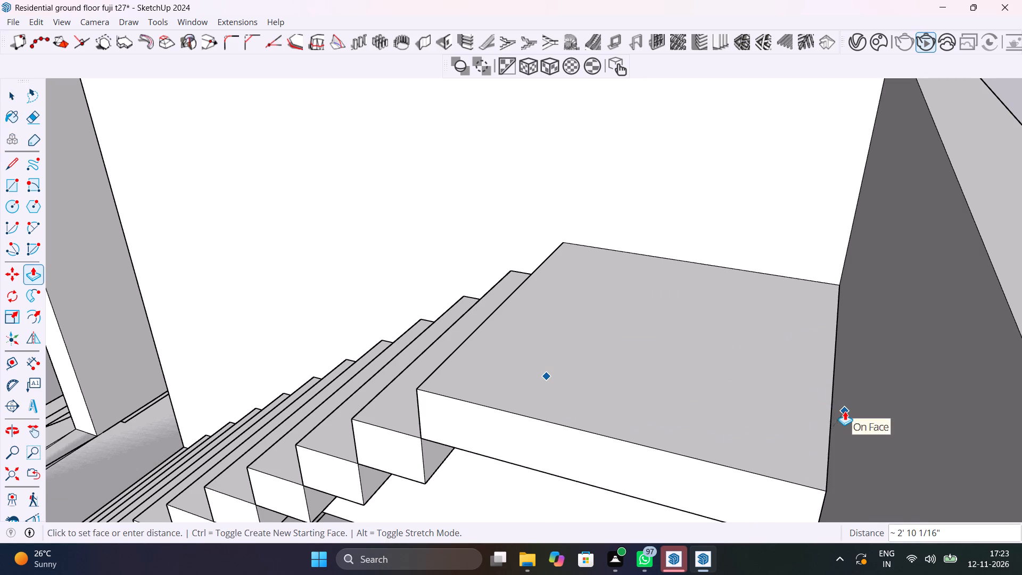
{"action": "left_click", "coordinate": [845, 411]}
Push/pull the landing's open side face across the stairwell to the opposite wall, about 5' 4 13/16".
{"action": "scroll", "coordinate": [548, 306], "scroll_direction": "down", "scroll_amount": 6}
{"action": "middle_click_drag", "start_coordinate": [550, 314], "coordinate": [799, 416]}
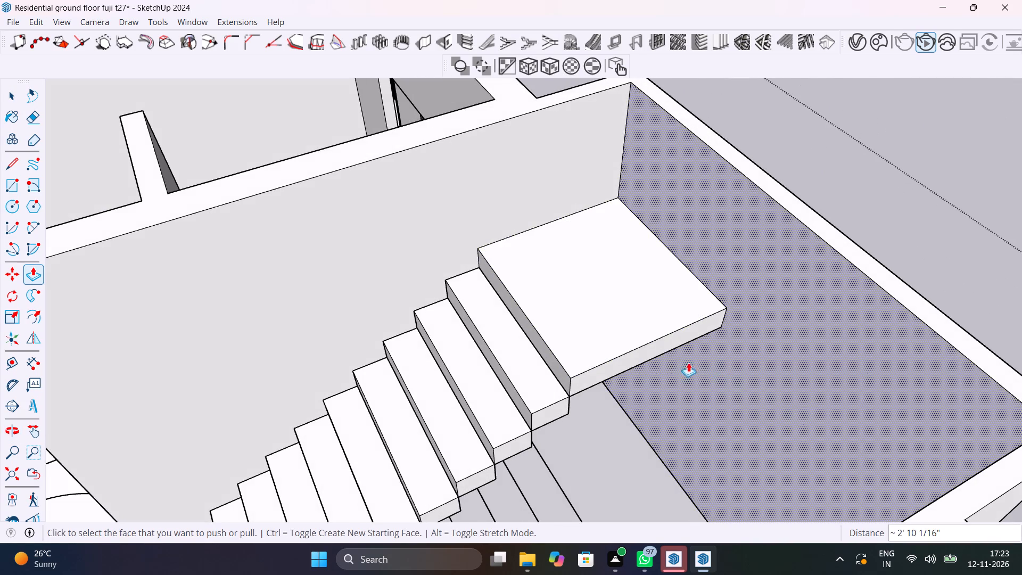
{"action": "left_click", "coordinate": [648, 352]}
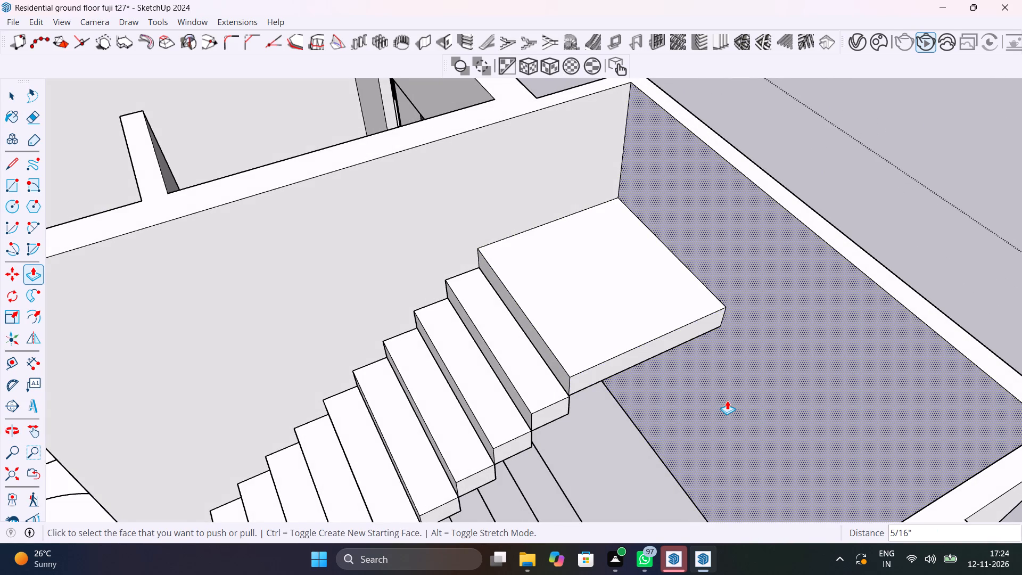
{"action": "middle_click_drag", "start_coordinate": [767, 413], "coordinate": [1005, 454]}
{"action": "middle_click_drag", "start_coordinate": [761, 355], "coordinate": [595, 290]}
{"action": "left_click", "coordinate": [595, 274]}
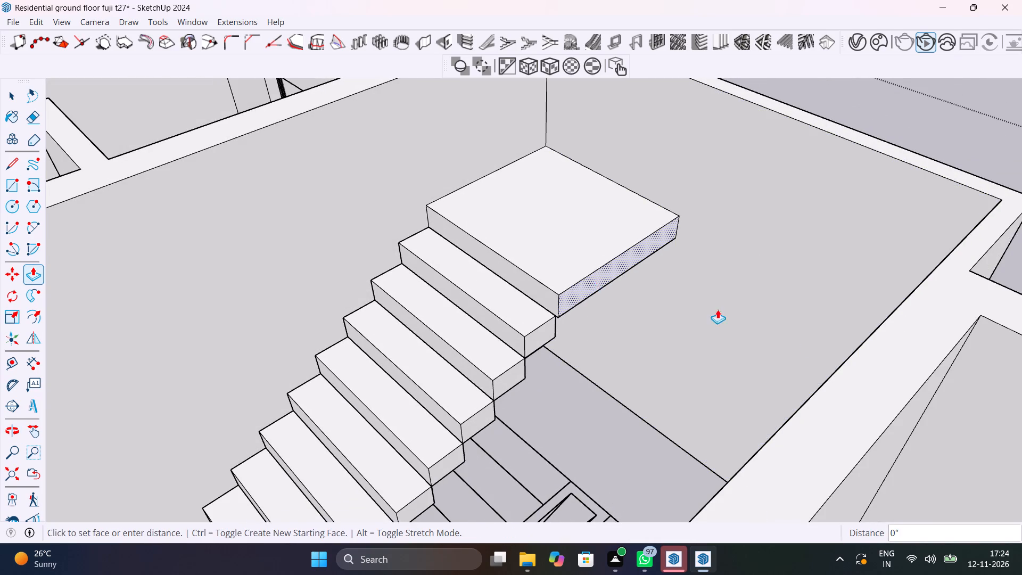
{"action": "scroll", "coordinate": [807, 338], "scroll_direction": "down", "scroll_amount": 6}
{"action": "middle_click_drag", "start_coordinate": [812, 339], "coordinate": [993, 382]}
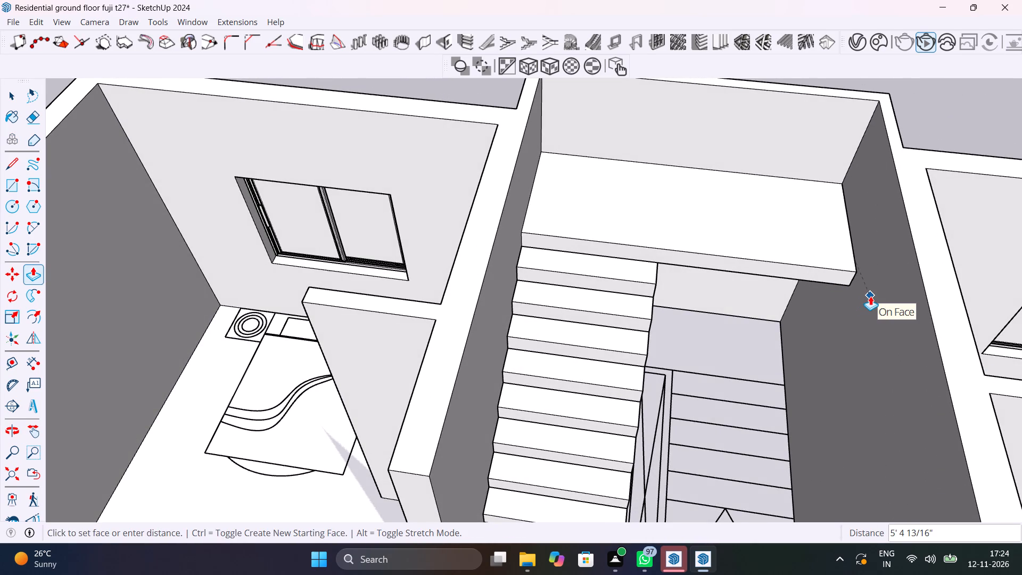
{"action": "left_click", "coordinate": [886, 313]}
{"action": "scroll", "coordinate": [792, 348], "scroll_direction": "down", "scroll_amount": 7}
{"action": "key", "text": "space"}
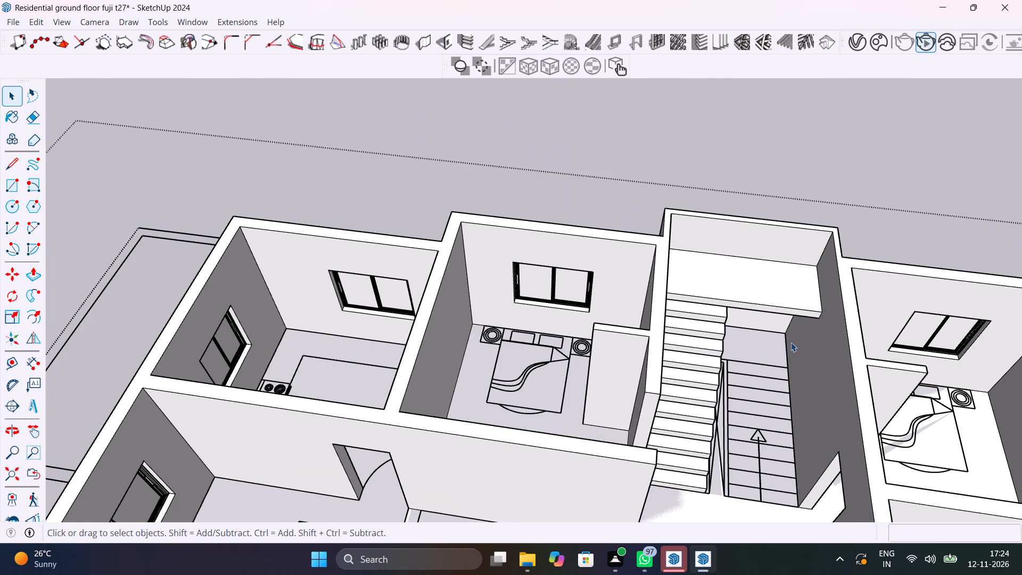
Save the model.
{"action": "middle_click_drag", "start_coordinate": [791, 341], "coordinate": [694, 339], "text": "shift"}
{"action": "left_click", "coordinate": [886, 219]}
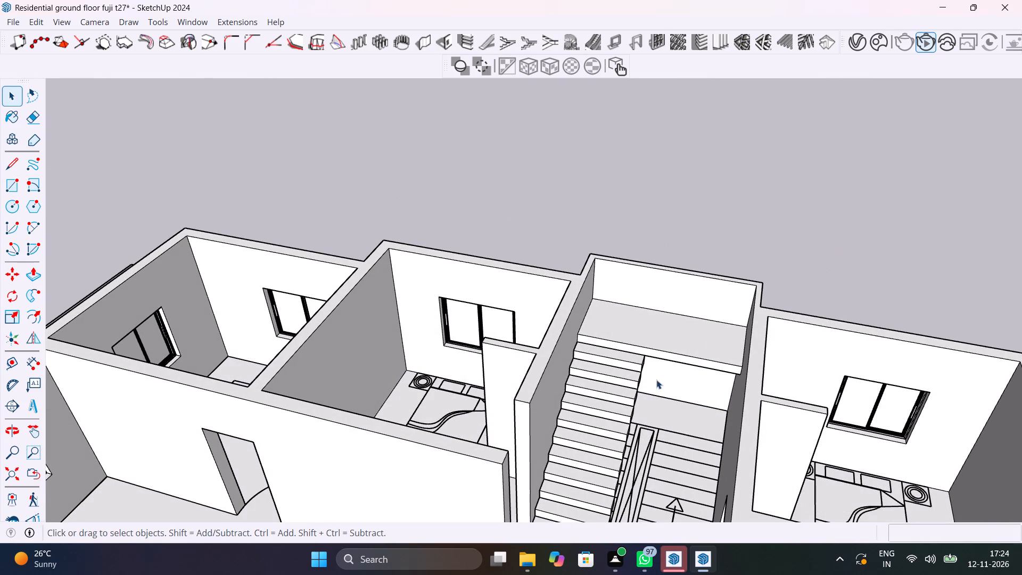
{"action": "middle_click_drag", "start_coordinate": [645, 389], "coordinate": [625, 354], "text": "shift"}
{"action": "key", "text": "ctrl+s"}
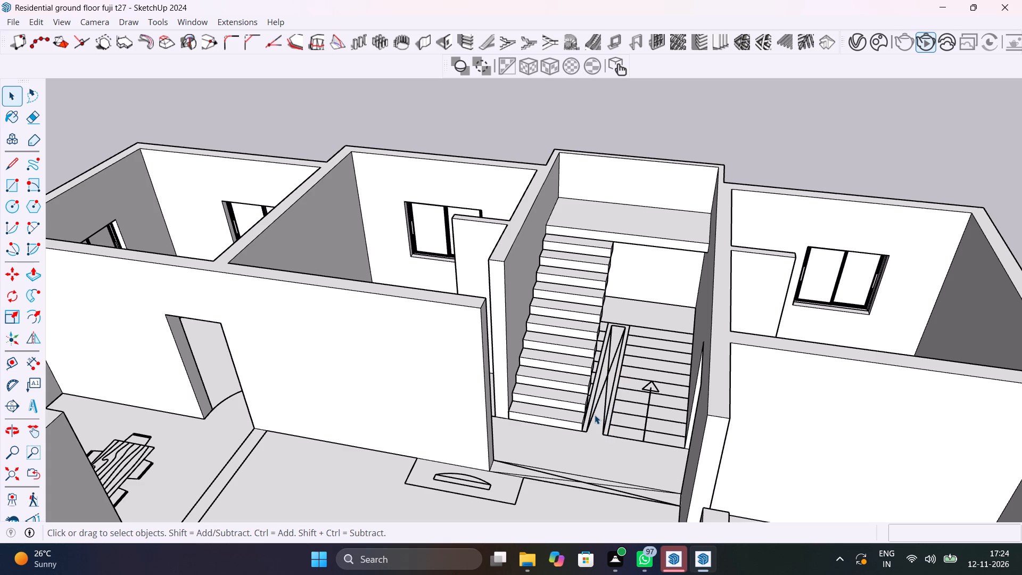
Inside the bottom step component, move its upper rear edge about 9 7/8" to the next step's lower rear corner, forming a sloped underside.
{"action": "middle_click_drag", "start_coordinate": [590, 415], "coordinate": [578, 379]}
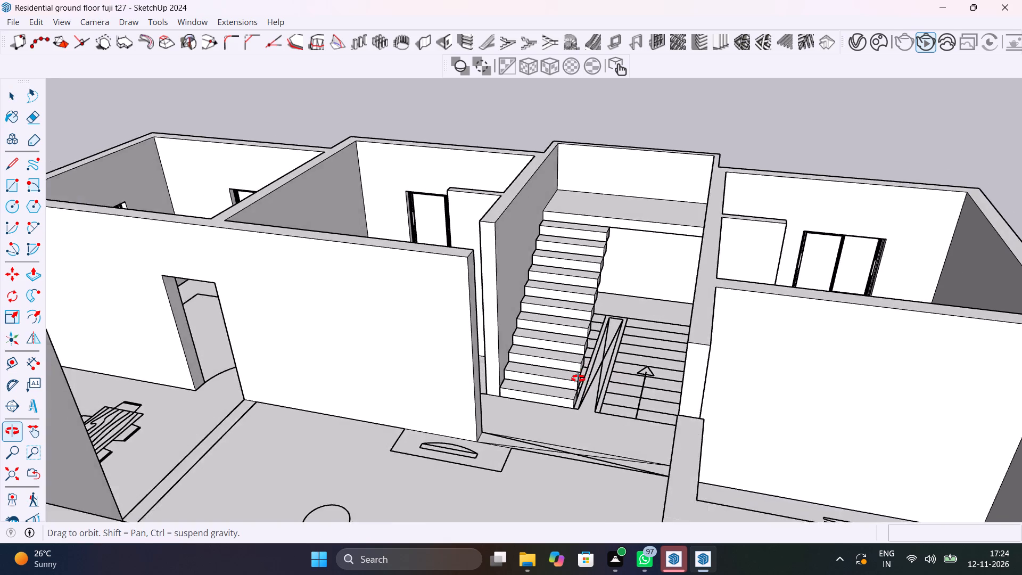
{"action": "middle_click_drag", "start_coordinate": [578, 379], "coordinate": [376, 432]}
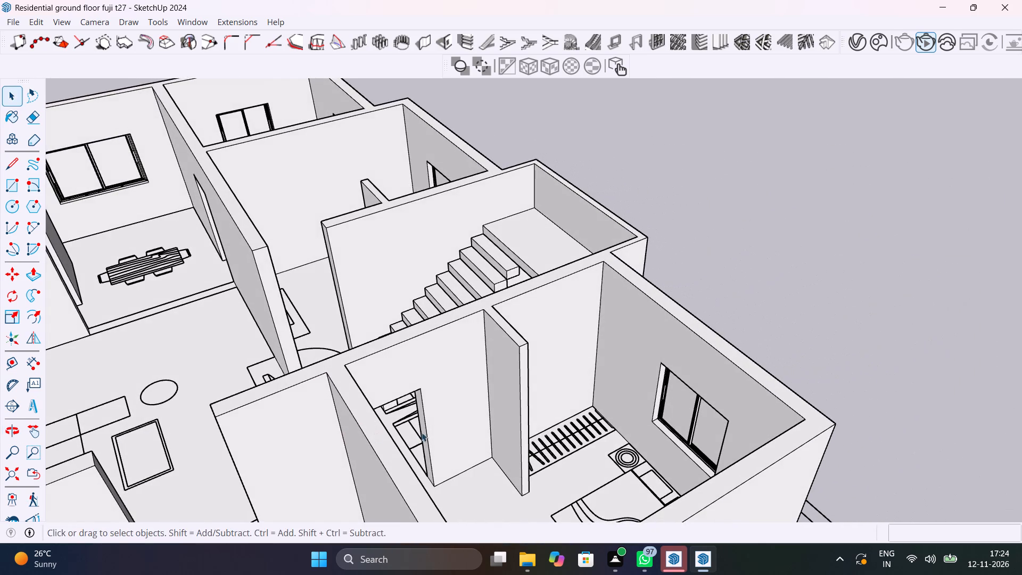
{"action": "scroll", "coordinate": [402, 405], "scroll_direction": "up", "scroll_amount": 12}
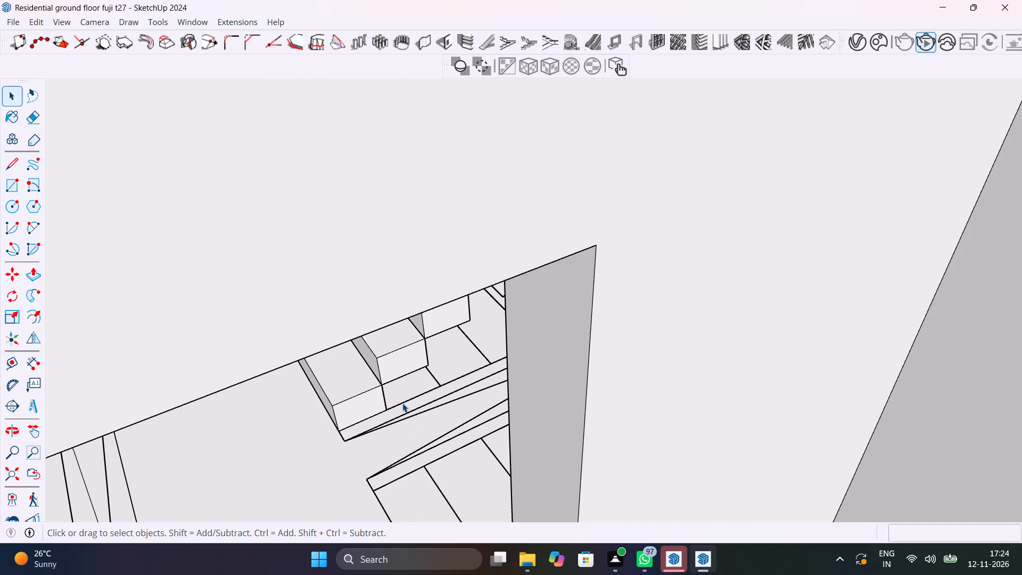
{"action": "scroll", "coordinate": [405, 392], "scroll_direction": "up", "scroll_amount": 7}
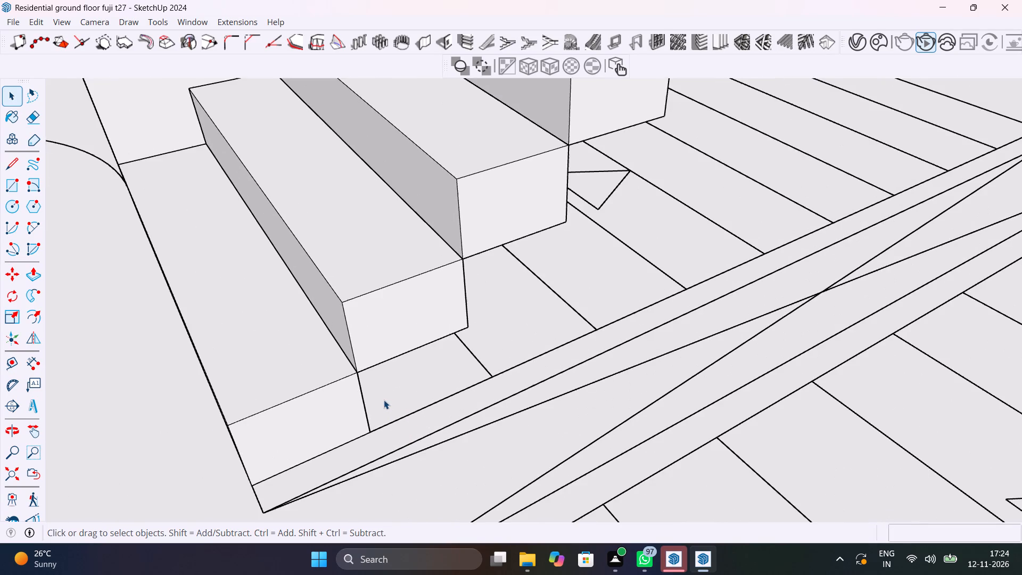
{"action": "scroll", "coordinate": [384, 400], "scroll_direction": "up", "scroll_amount": 1}
{"action": "middle_click_drag", "start_coordinate": [384, 400], "coordinate": [416, 355]}
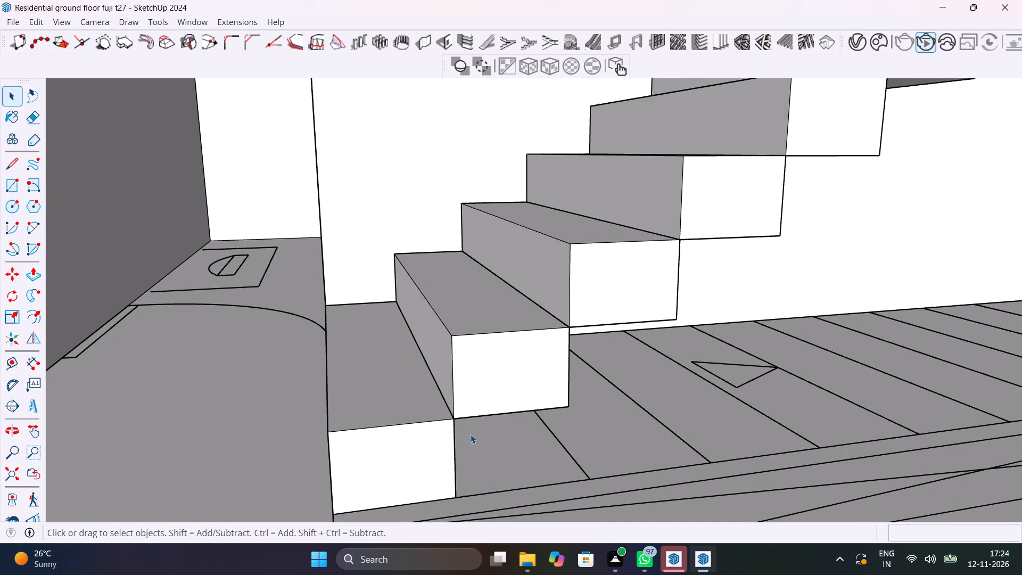
{"action": "scroll", "coordinate": [470, 434], "scroll_direction": "up", "scroll_amount": 5}
{"action": "middle_click_drag", "start_coordinate": [470, 433], "coordinate": [354, 358]}
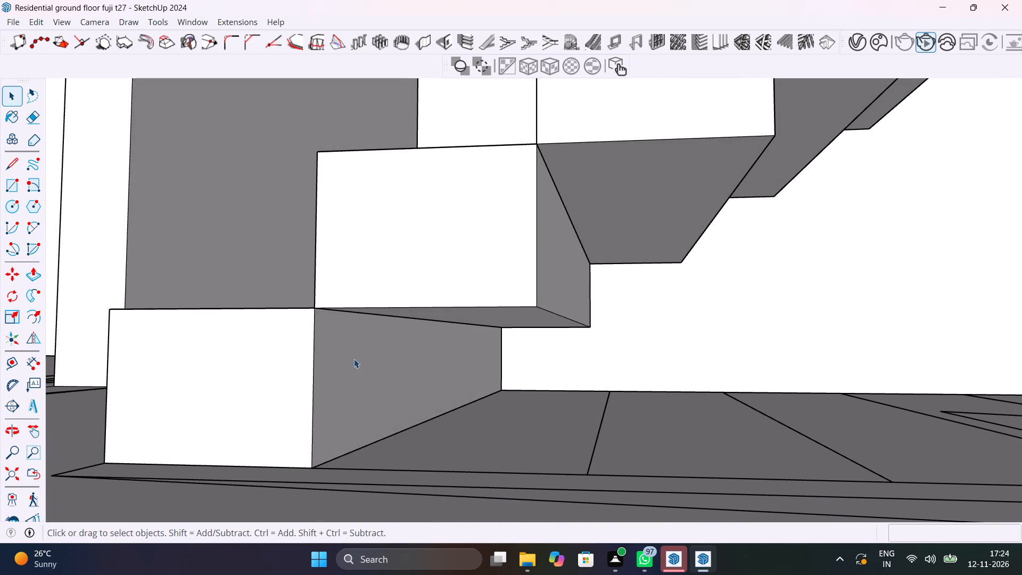
{"action": "double_click", "coordinate": [329, 352]}
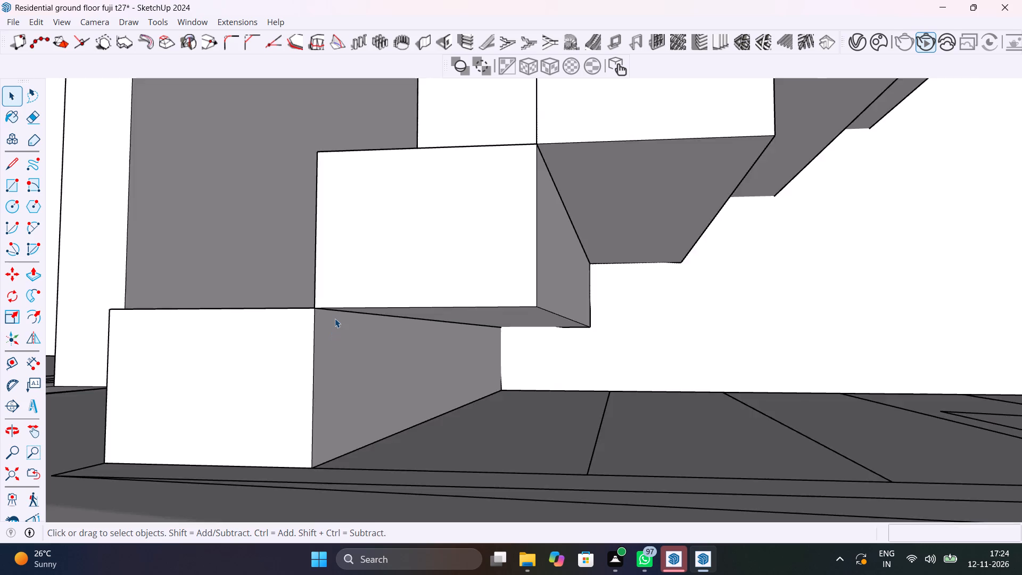
{"action": "scroll", "coordinate": [335, 318], "scroll_direction": "up", "scroll_amount": 5}
{"action": "left_click", "coordinate": [339, 306]}
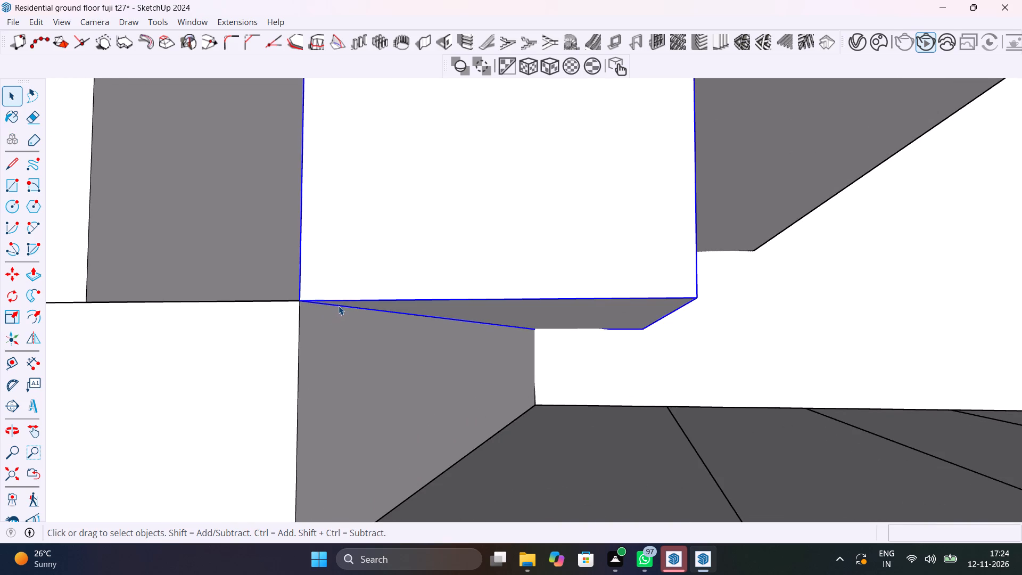
{"action": "scroll", "coordinate": [333, 311], "scroll_direction": "up", "scroll_amount": 9}
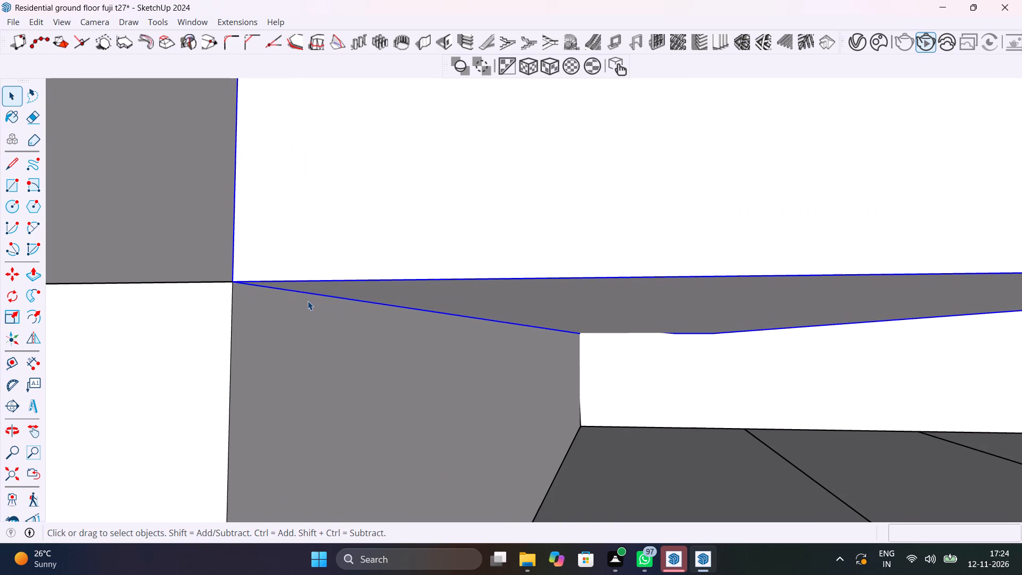
{"action": "double_click", "coordinate": [308, 298]}
{"action": "left_click", "coordinate": [302, 296]}
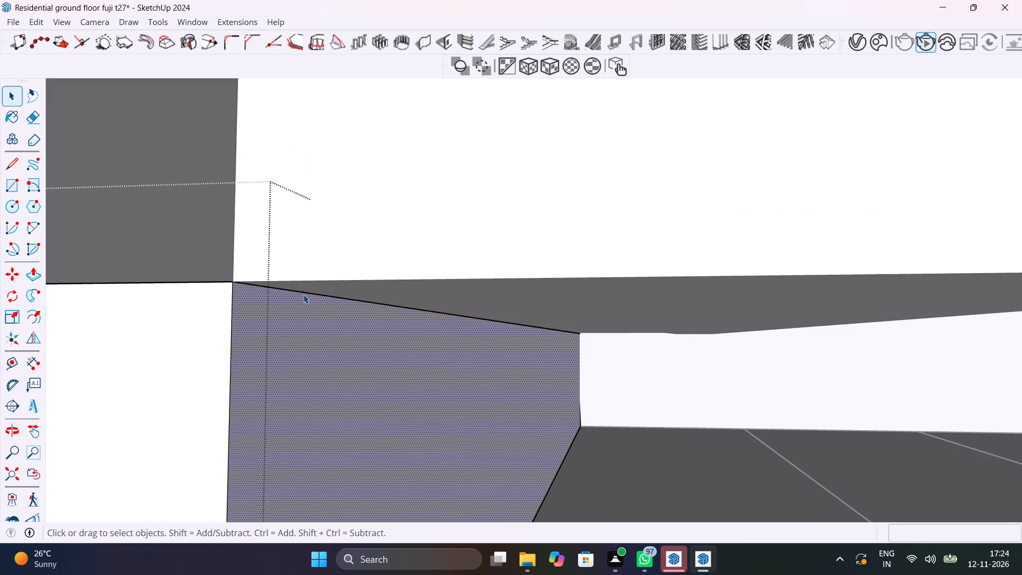
{"action": "left_click", "coordinate": [304, 293]}
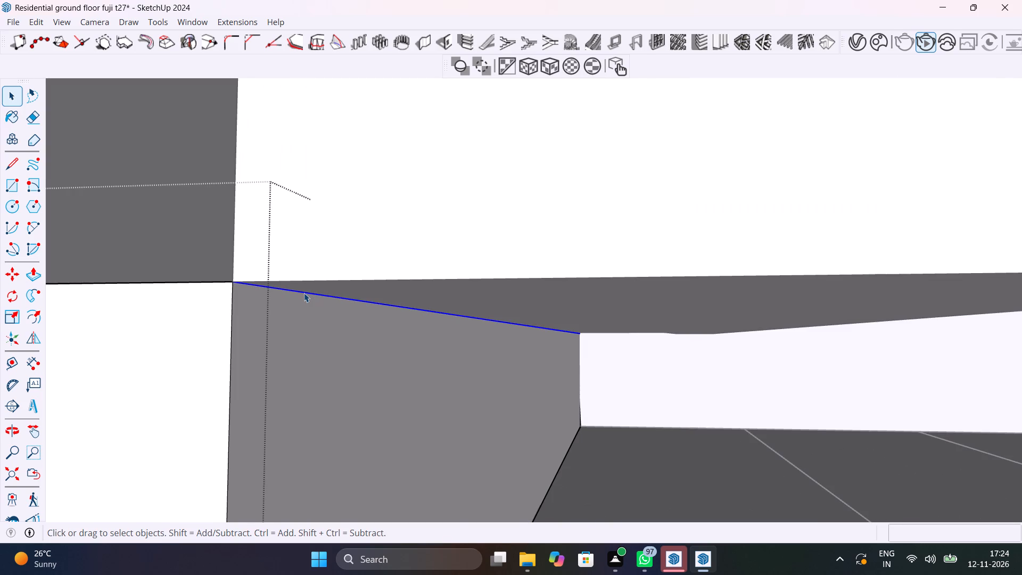
{"action": "key", "text": "m"}
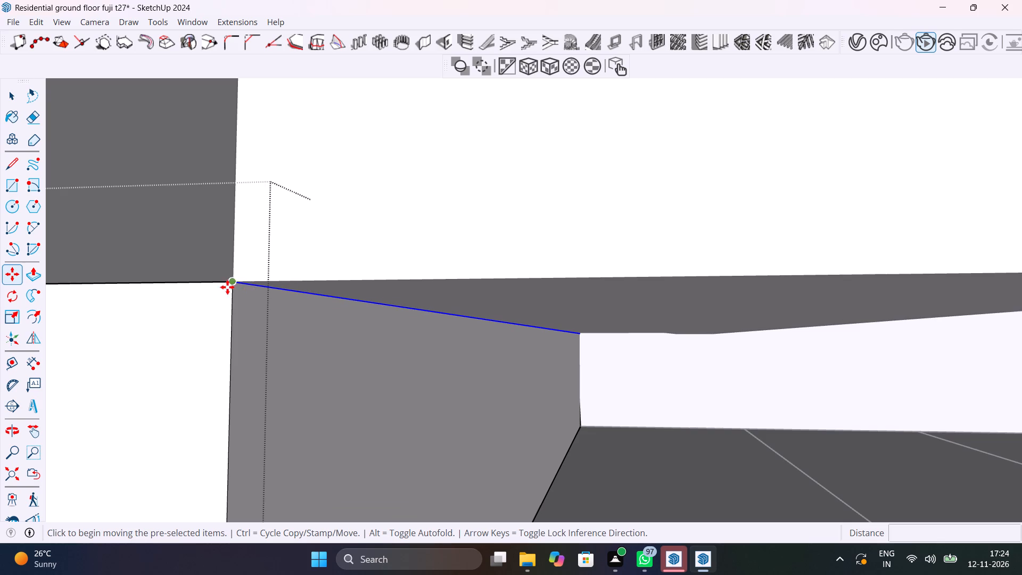
{"action": "left_click", "coordinate": [234, 282]}
{"action": "scroll", "coordinate": [377, 289], "scroll_direction": "down", "scroll_amount": 12}
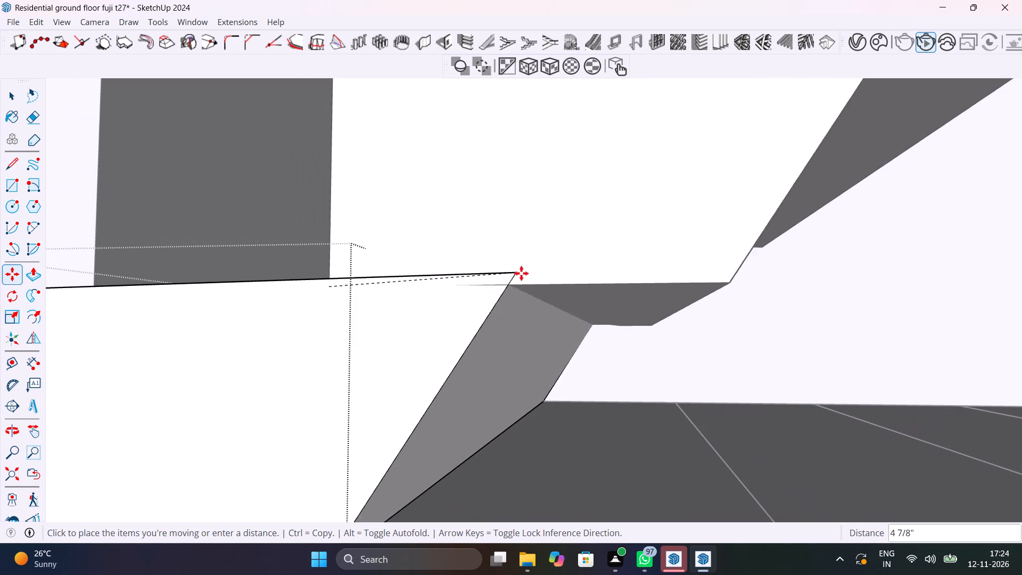
{"action": "left_click", "coordinate": [725, 283]}
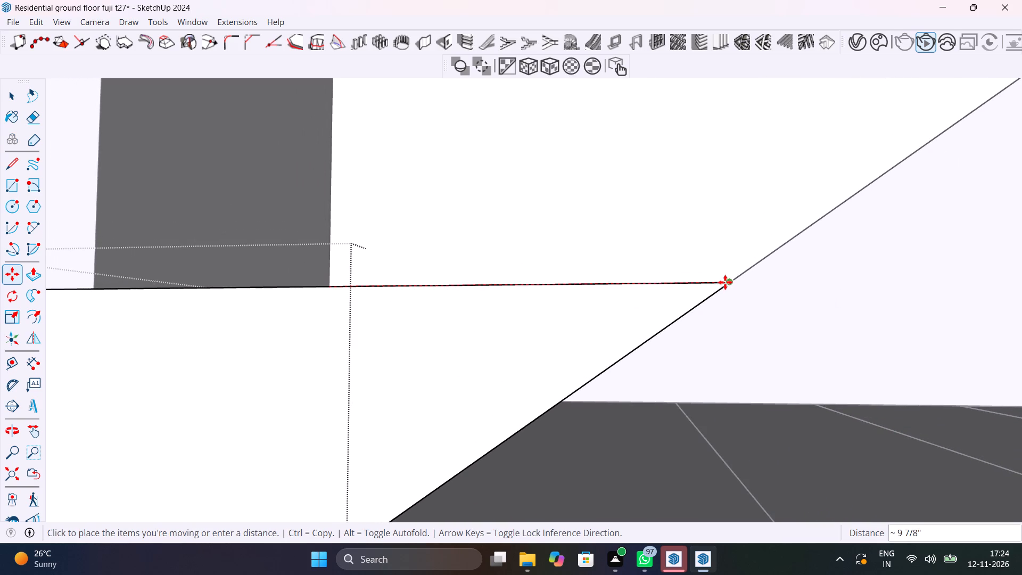
{"action": "key", "text": "space"}
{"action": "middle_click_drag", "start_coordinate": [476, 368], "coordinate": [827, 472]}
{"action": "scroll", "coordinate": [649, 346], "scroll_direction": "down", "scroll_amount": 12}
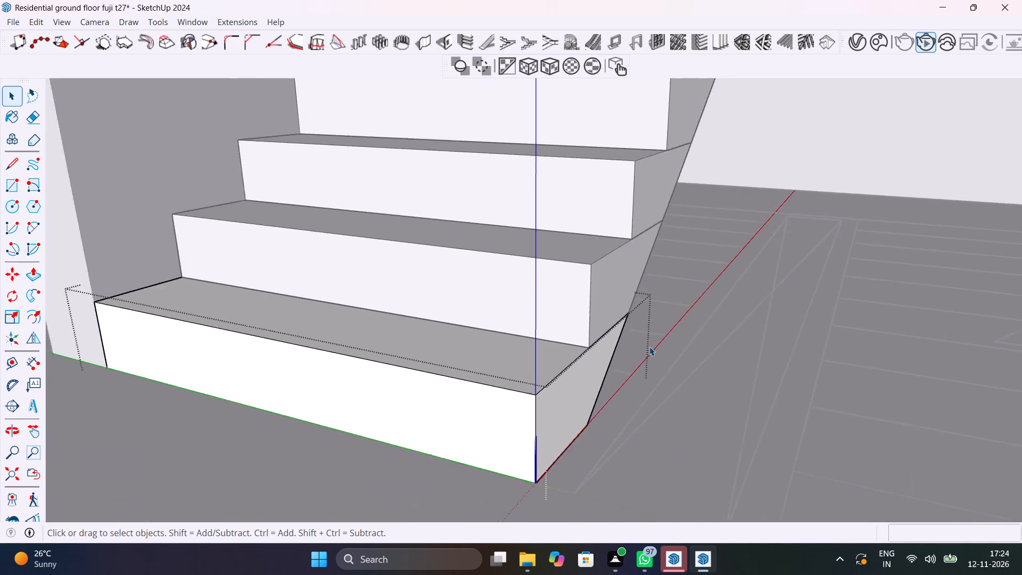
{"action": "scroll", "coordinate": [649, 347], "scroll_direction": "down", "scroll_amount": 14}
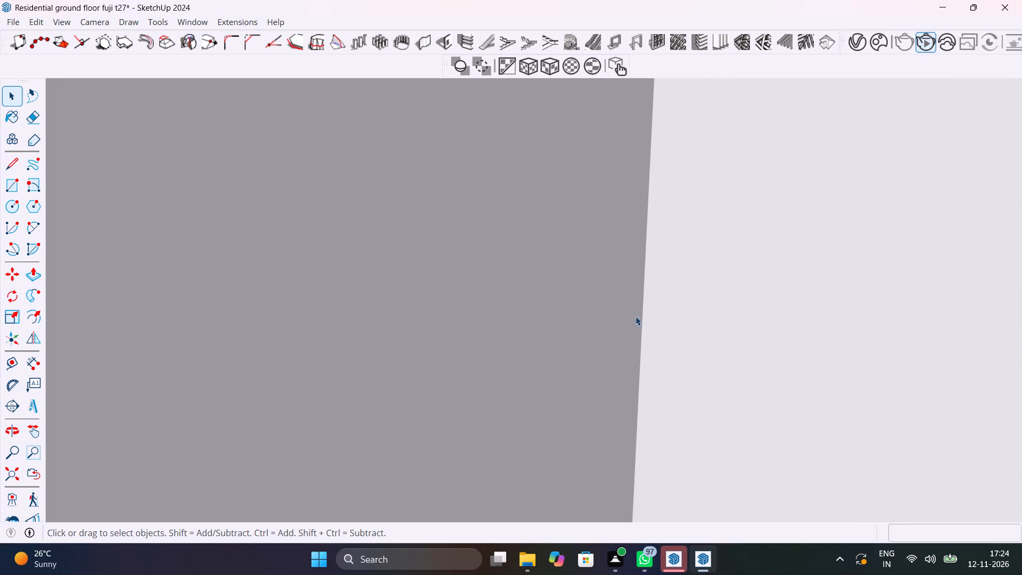
Leave the step component and examine the staircase's sloped undersides, top step and landing within the stairwell.
{"action": "left_click", "coordinate": [10, 473]}
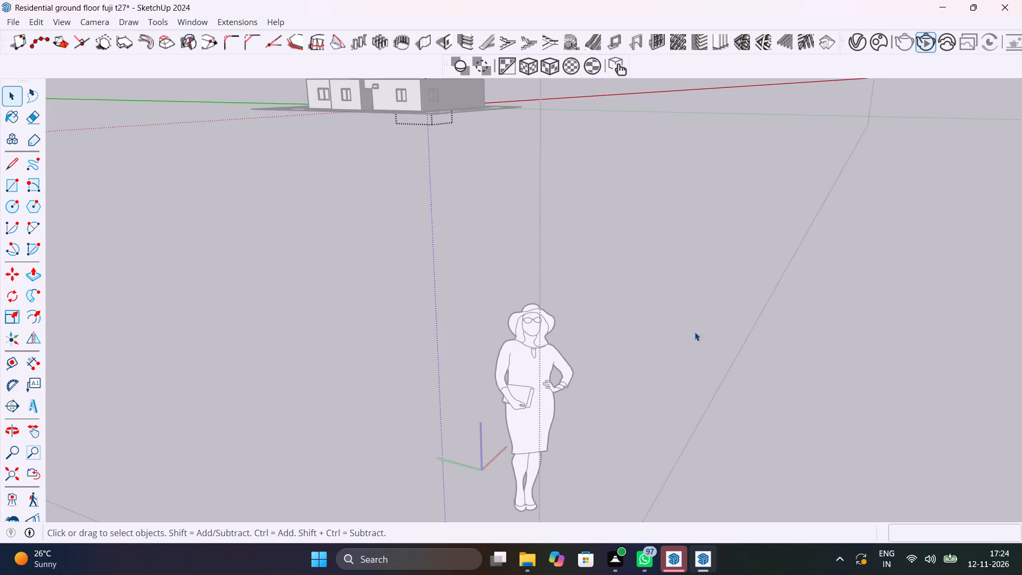
{"action": "left_click", "coordinate": [589, 291]}
{"action": "scroll", "coordinate": [546, 233], "scroll_direction": "down", "scroll_amount": 10}
{"action": "scroll", "coordinate": [440, 79], "scroll_direction": "up", "scroll_amount": 6}
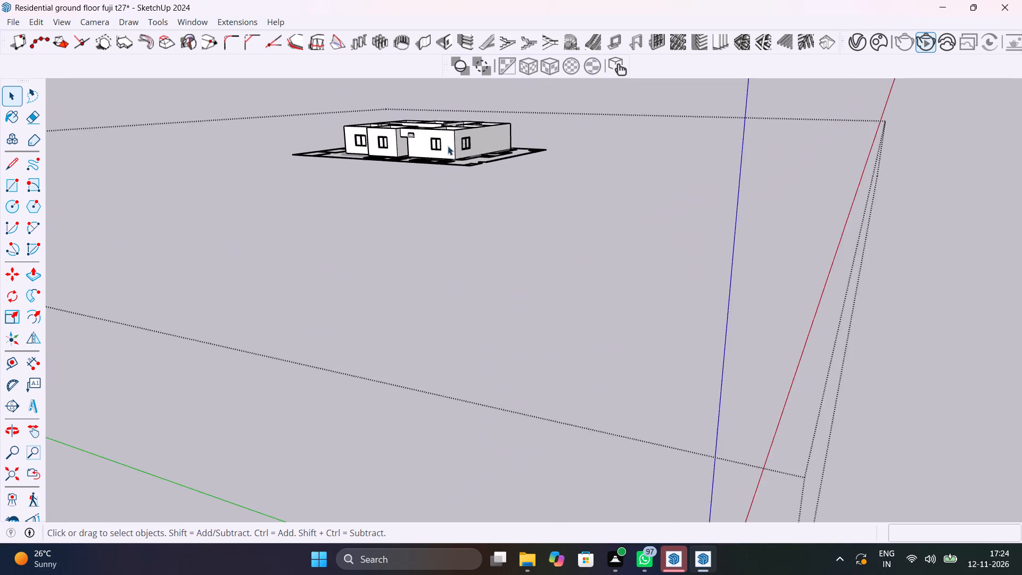
{"action": "scroll", "coordinate": [448, 146], "scroll_direction": "up", "scroll_amount": 10}
{"action": "middle_click_drag", "start_coordinate": [481, 116], "coordinate": [498, 245]}
{"action": "scroll", "coordinate": [462, 110], "scroll_direction": "up", "scroll_amount": 9}
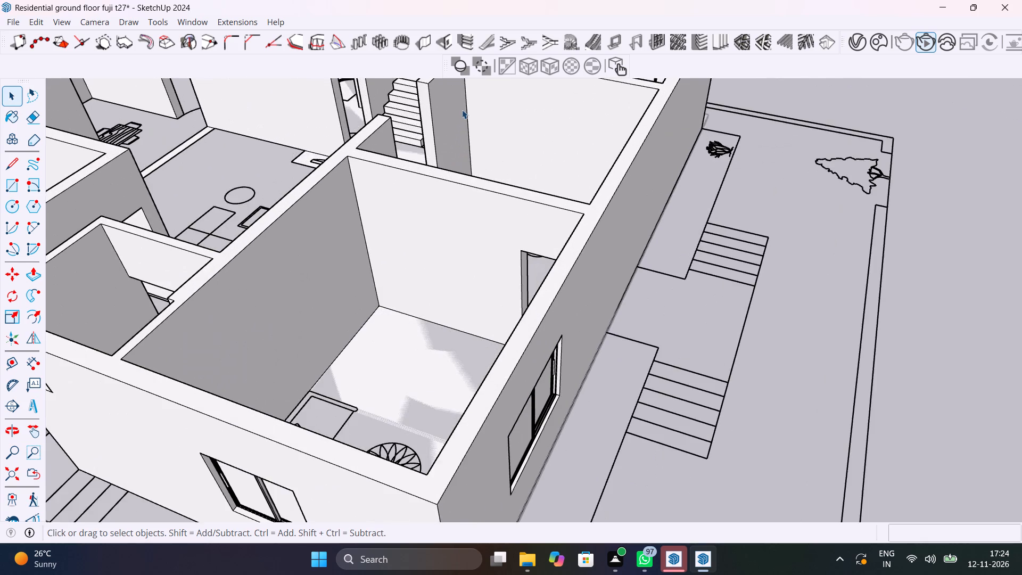
{"action": "middle_click_drag", "start_coordinate": [462, 109], "coordinate": [440, 381], "text": "shift"}
{"action": "scroll", "coordinate": [479, 220], "scroll_direction": "up", "scroll_amount": 14}
{"action": "middle_click_drag", "start_coordinate": [479, 271], "coordinate": [535, 224]}
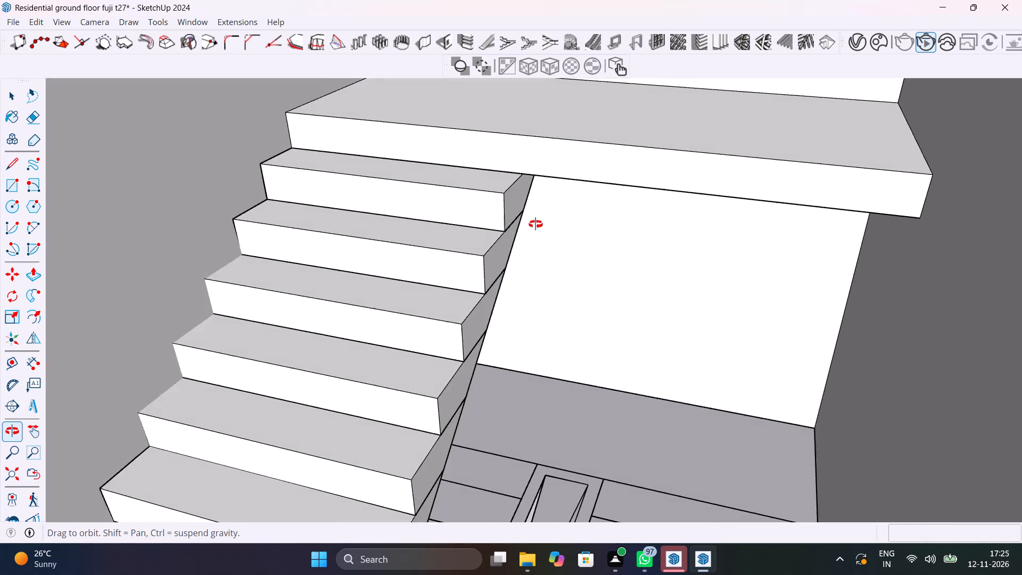
{"action": "middle_click_drag", "start_coordinate": [535, 224], "coordinate": [539, 221]}
{"action": "scroll", "coordinate": [530, 186], "scroll_direction": "up", "scroll_amount": 9}
{"action": "middle_click_drag", "start_coordinate": [583, 248], "coordinate": [542, 169]}
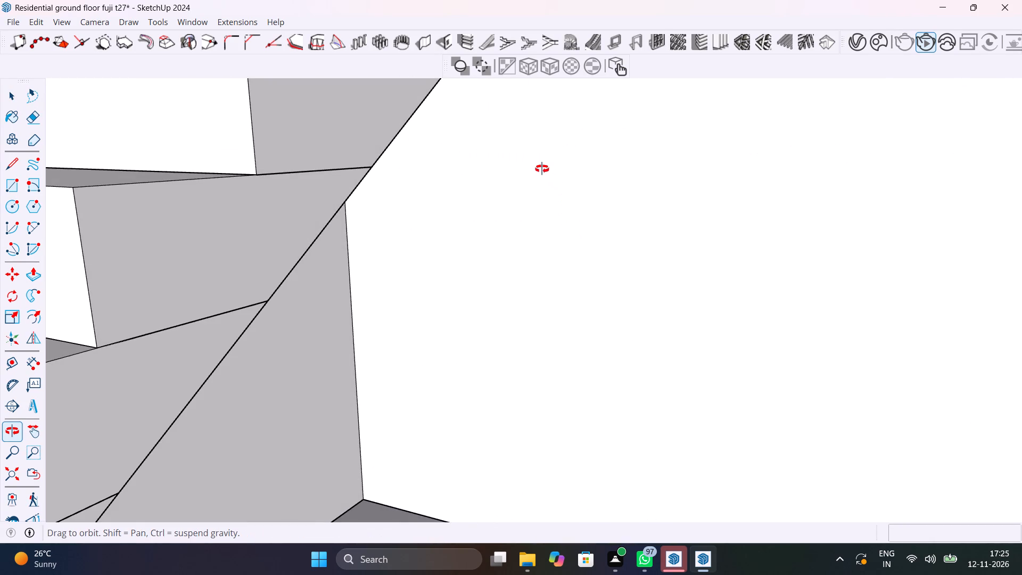
{"action": "middle_click_drag", "start_coordinate": [542, 169], "coordinate": [521, 206]}
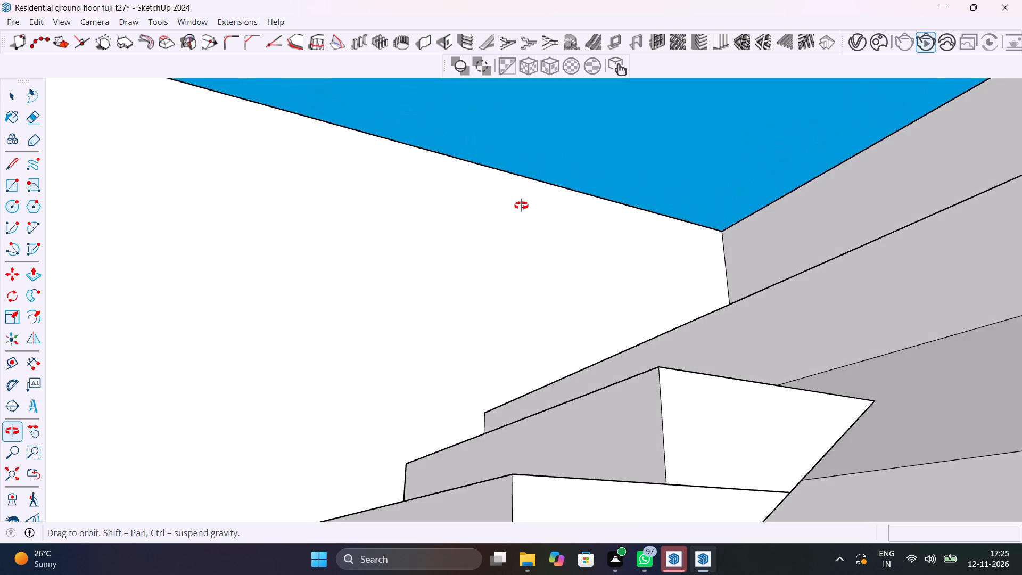
{"action": "middle_click_drag", "start_coordinate": [521, 206], "coordinate": [524, 284]}
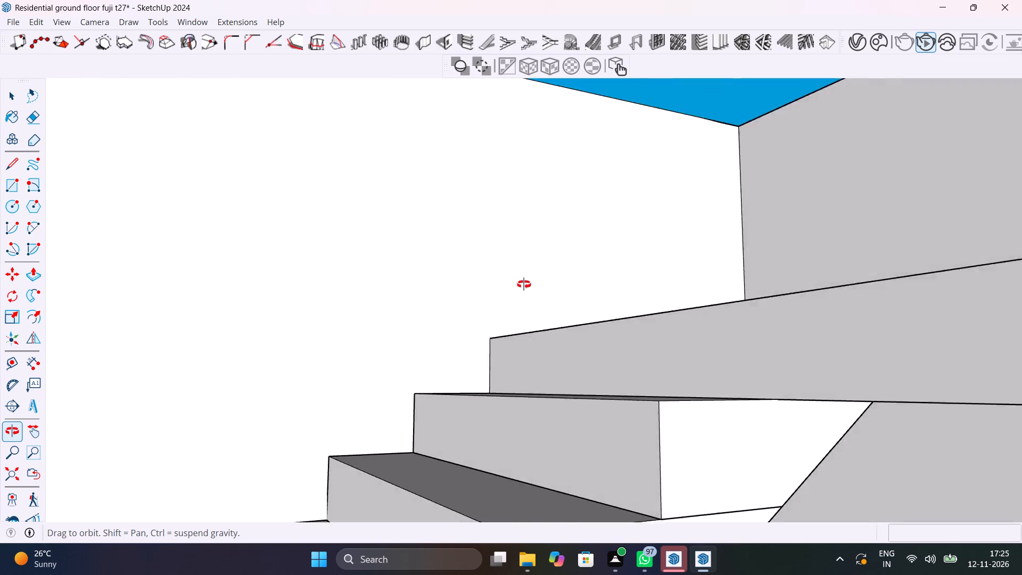
{"action": "middle_click_drag", "start_coordinate": [524, 284], "coordinate": [768, 434]}
{"action": "scroll", "coordinate": [765, 438], "scroll_direction": "down", "scroll_amount": 20}
{"action": "scroll", "coordinate": [765, 438], "scroll_direction": "down", "scroll_amount": 6}
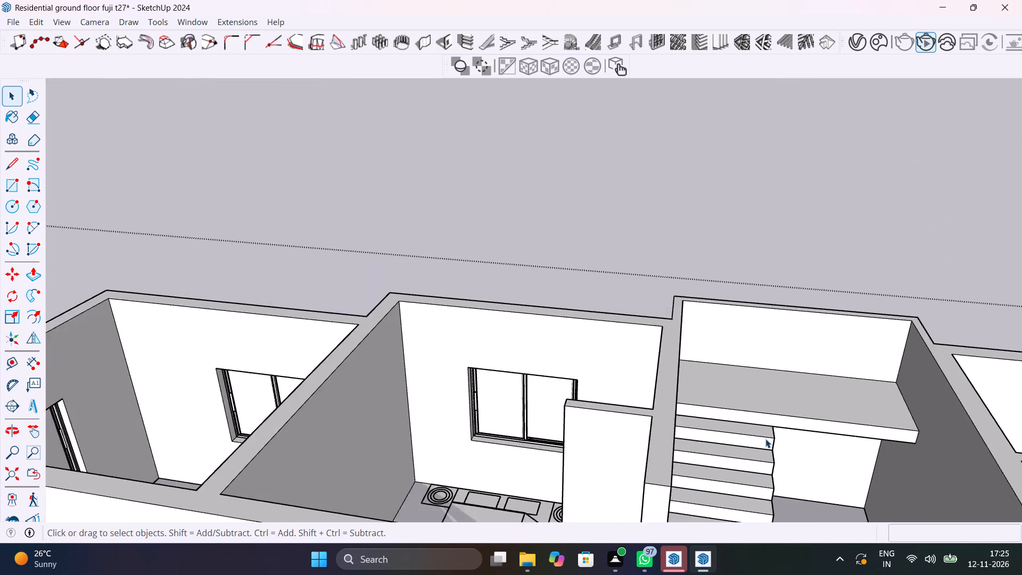
{"action": "middle_click_drag", "start_coordinate": [812, 457], "coordinate": [820, 267]}
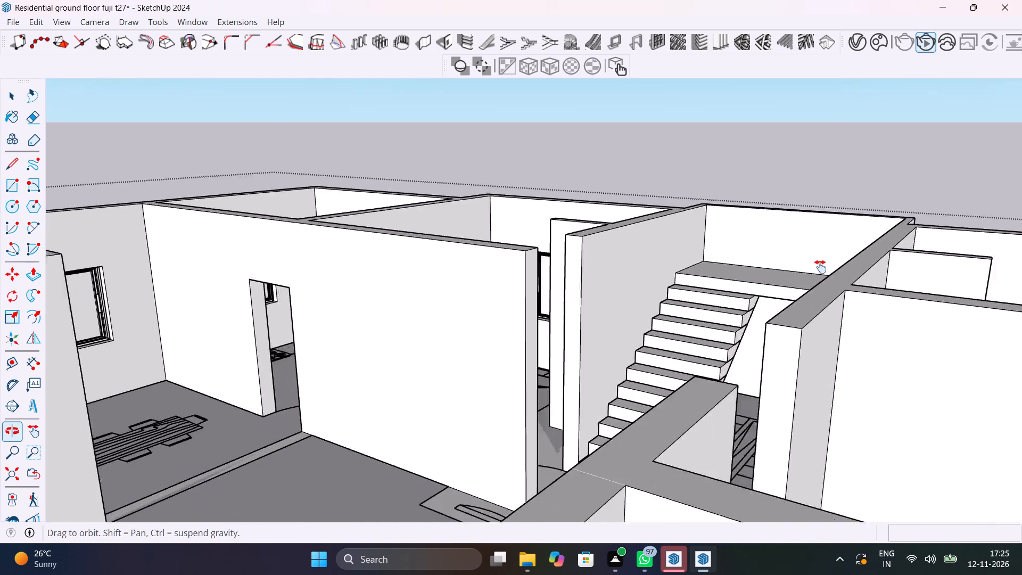
{"action": "middle_click_drag", "start_coordinate": [820, 267], "coordinate": [883, 294]}
{"action": "scroll", "coordinate": [812, 480], "scroll_direction": "up", "scroll_amount": 7}
{"action": "middle_click_drag", "start_coordinate": [810, 486], "coordinate": [741, 381], "text": "shift"}
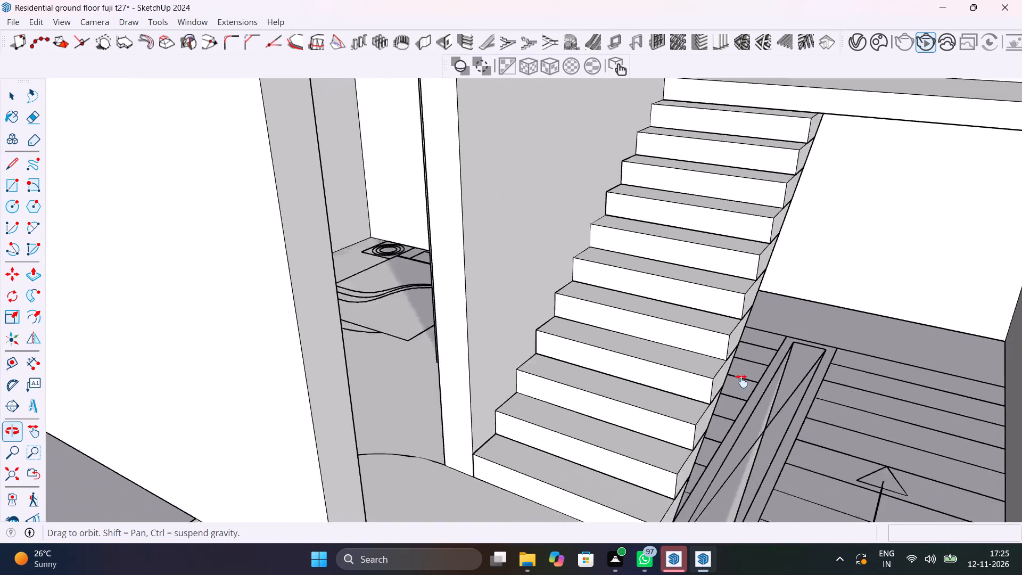
{"action": "middle_click_drag", "start_coordinate": [741, 381], "coordinate": [696, 325], "text": "shift"}
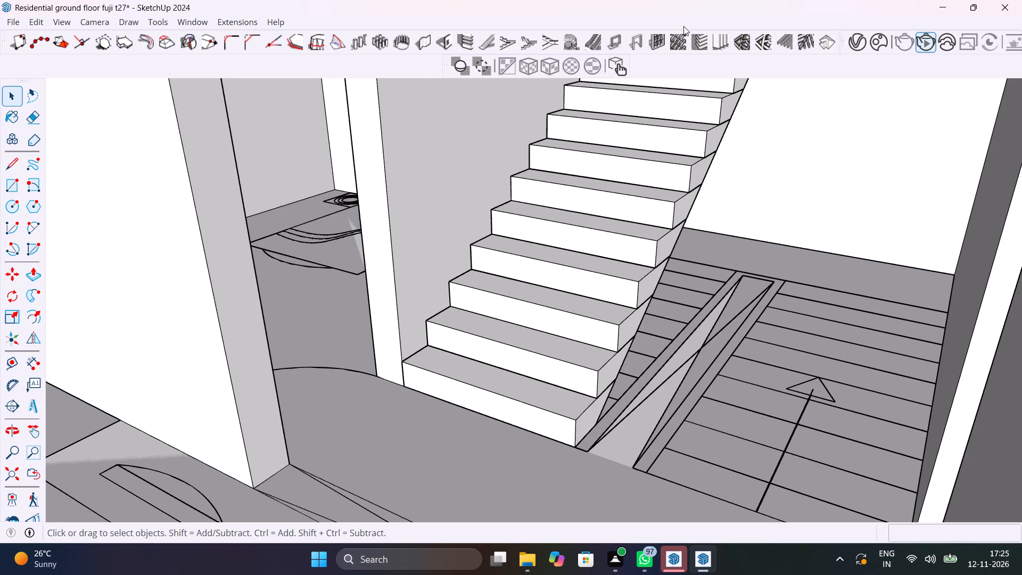
{"action": "middle_click_drag", "start_coordinate": [749, 197], "coordinate": [841, 247]}
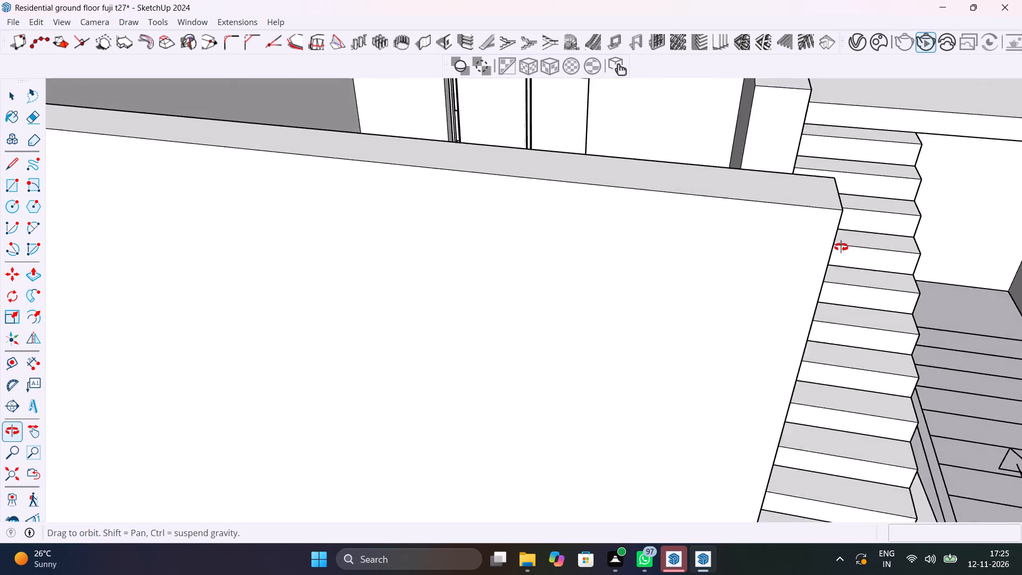
{"action": "middle_click_drag", "start_coordinate": [841, 247], "coordinate": [801, 288]}
{"action": "scroll", "coordinate": [801, 288], "scroll_direction": "up", "scroll_amount": 1}
{"action": "scroll", "coordinate": [800, 288], "scroll_direction": "down", "scroll_amount": 17}
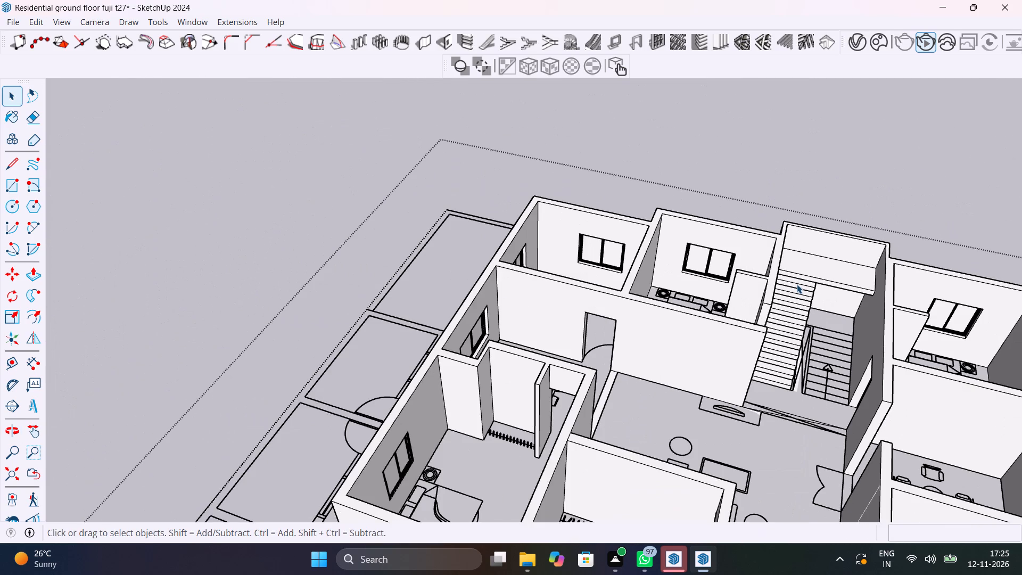
{"action": "scroll", "coordinate": [797, 284], "scroll_direction": "down", "scroll_amount": 2}
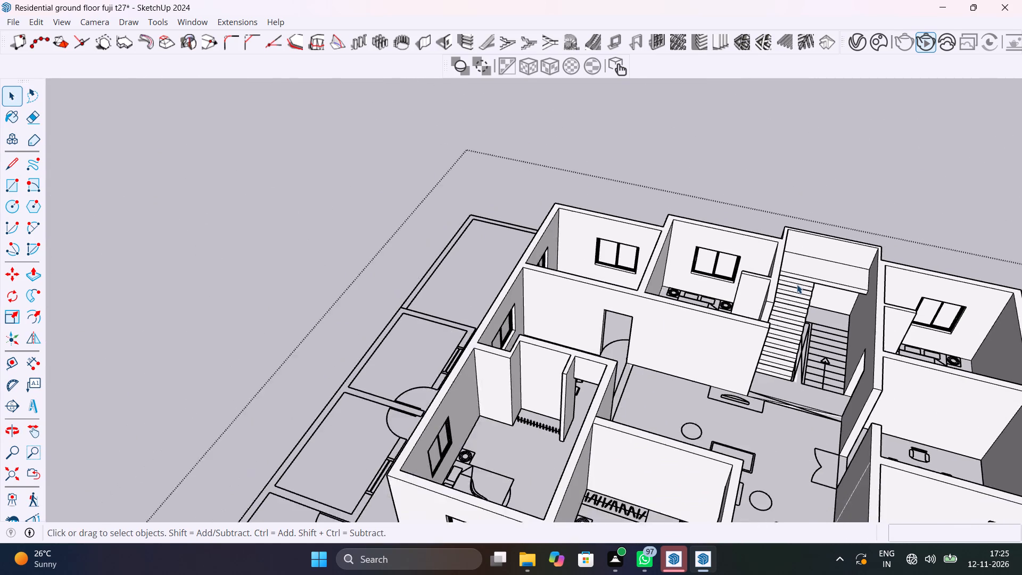
{"action": "scroll", "coordinate": [797, 284], "scroll_direction": "down", "scroll_amount": 5}
{"action": "middle_click_drag", "start_coordinate": [788, 292], "coordinate": [349, 279]}
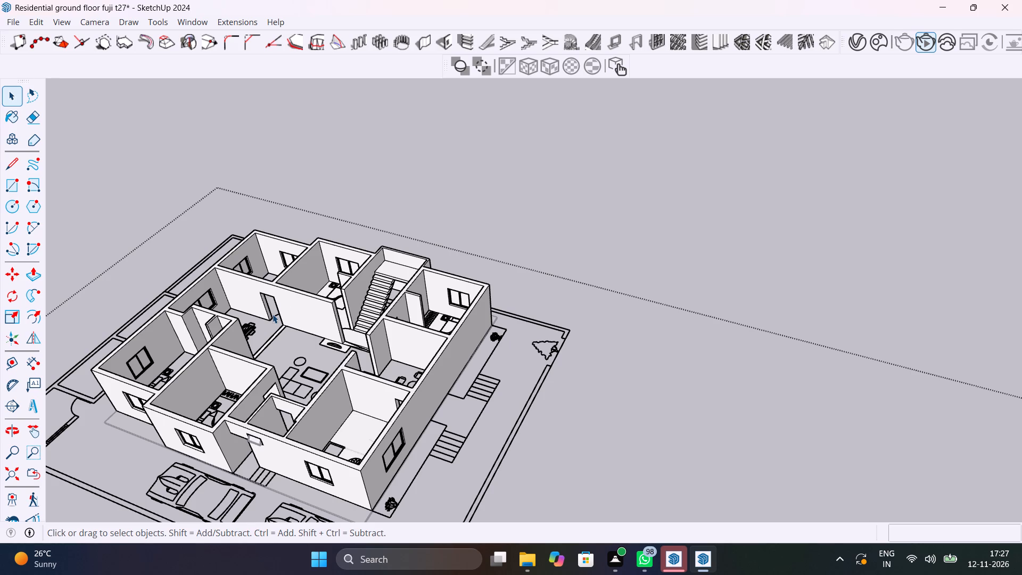
{"action": "scroll", "coordinate": [242, 283], "scroll_direction": "up", "scroll_amount": 4}
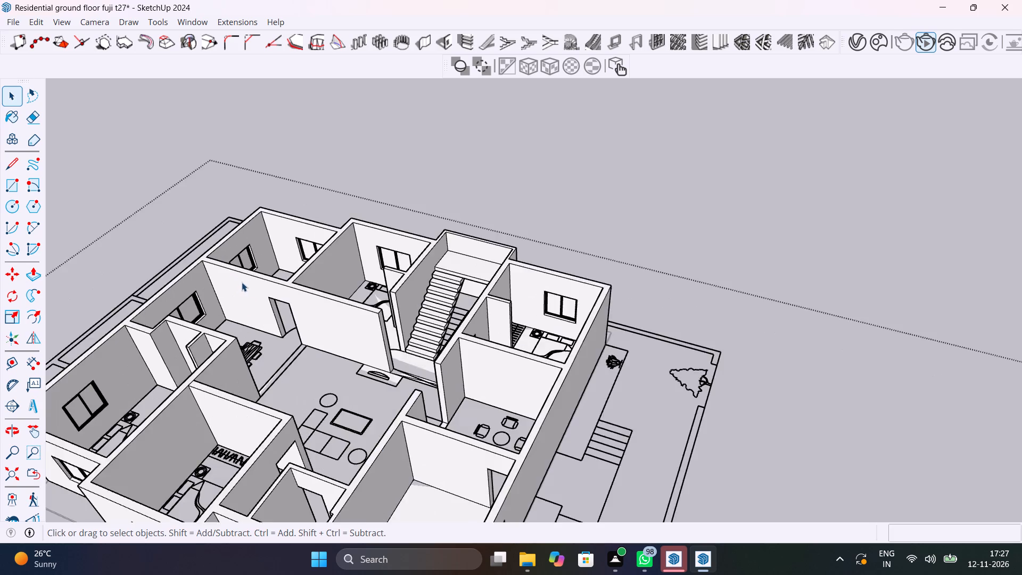
{"action": "scroll", "coordinate": [242, 282], "scroll_direction": "up", "scroll_amount": 5}
{"action": "scroll", "coordinate": [510, 348], "scroll_direction": "up", "scroll_amount": 4}
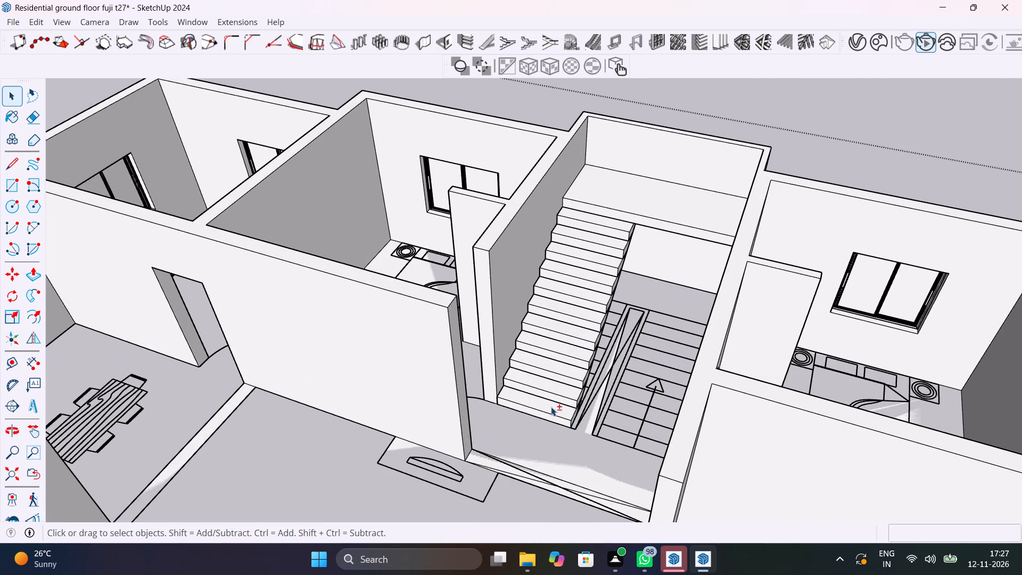
{"action": "middle_click_drag", "start_coordinate": [570, 407], "coordinate": [579, 387], "text": "shift"}
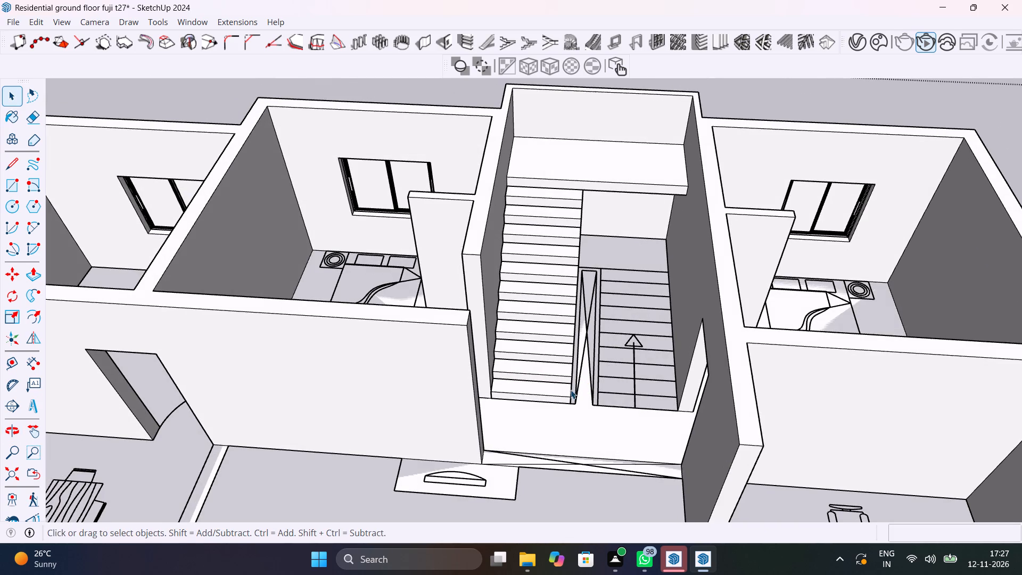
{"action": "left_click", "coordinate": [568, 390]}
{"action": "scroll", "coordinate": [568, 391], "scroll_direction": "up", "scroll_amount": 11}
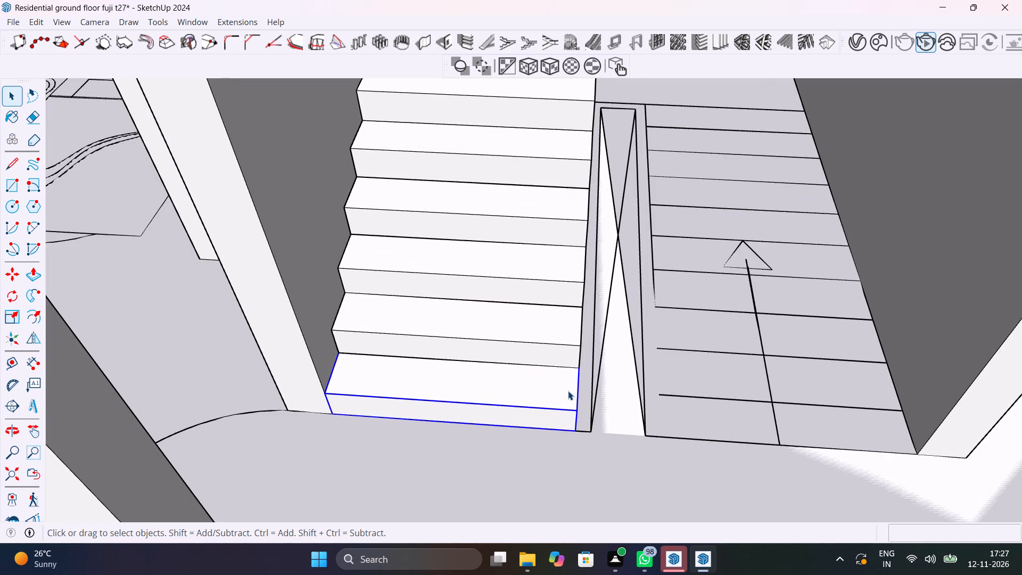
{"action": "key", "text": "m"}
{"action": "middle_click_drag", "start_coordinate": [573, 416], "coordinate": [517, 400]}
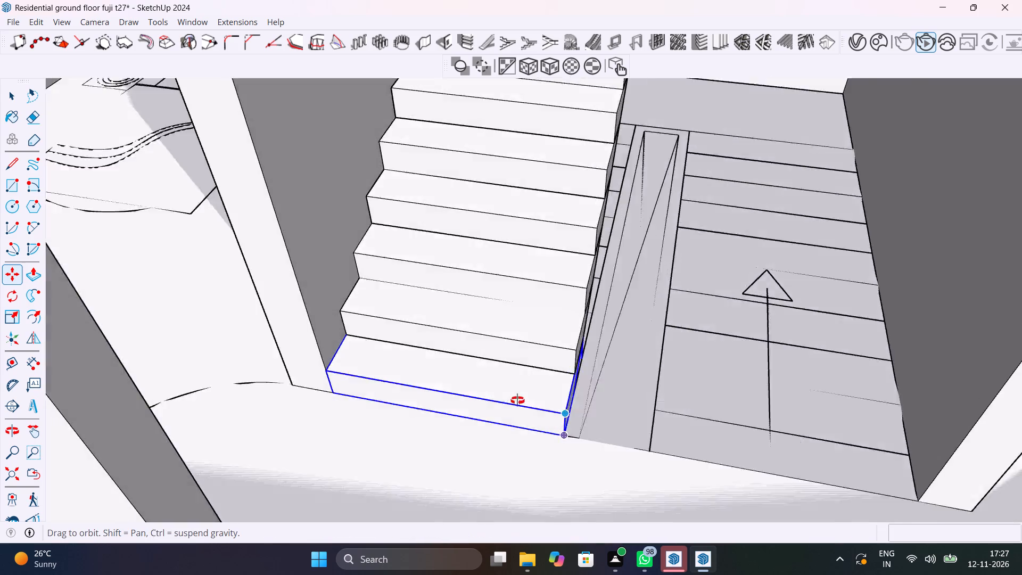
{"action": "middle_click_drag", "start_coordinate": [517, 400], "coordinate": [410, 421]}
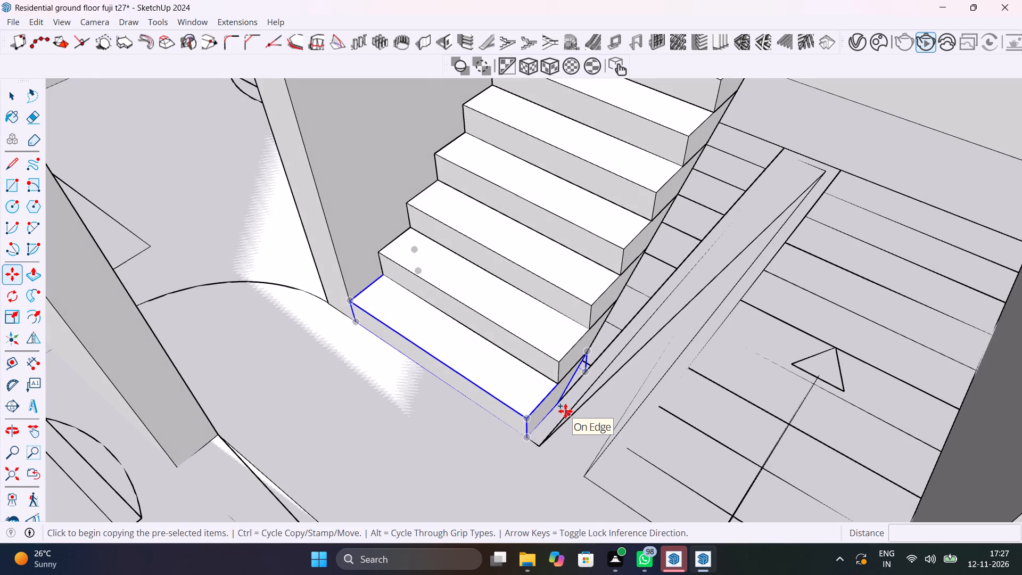
Undo the sloped underside edit of the bottom step and leave its component.
{"action": "key", "text": "ctrl+z"}
{"action": "key", "text": "ctrl+z"}
{"action": "key", "text": "ctrl+z"}
{"action": "key", "text": "ctrl+z"}
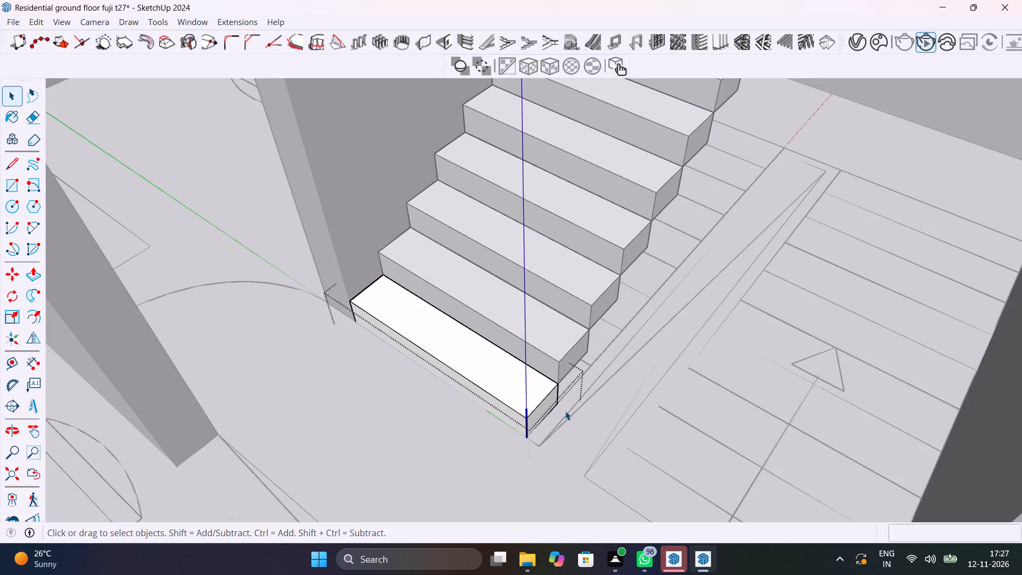
{"action": "scroll", "coordinate": [537, 397], "scroll_direction": "down", "scroll_amount": 14}
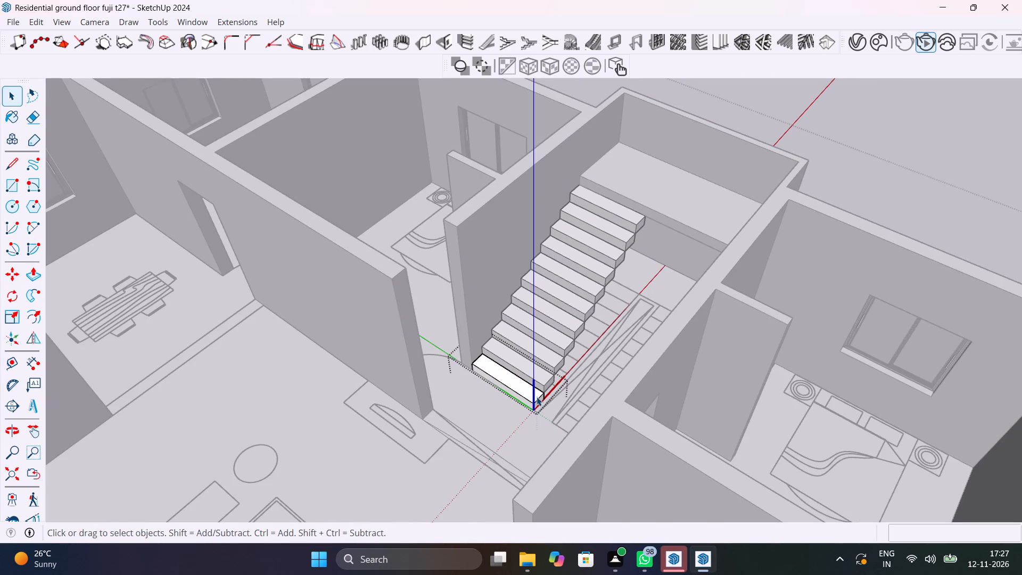
{"action": "left_click", "coordinate": [895, 179]}
Copy the bottom step by its lower rear corner up to the landing, near the opposite stairwell wall.
{"action": "scroll", "coordinate": [542, 387], "scroll_direction": "up", "scroll_amount": 2}
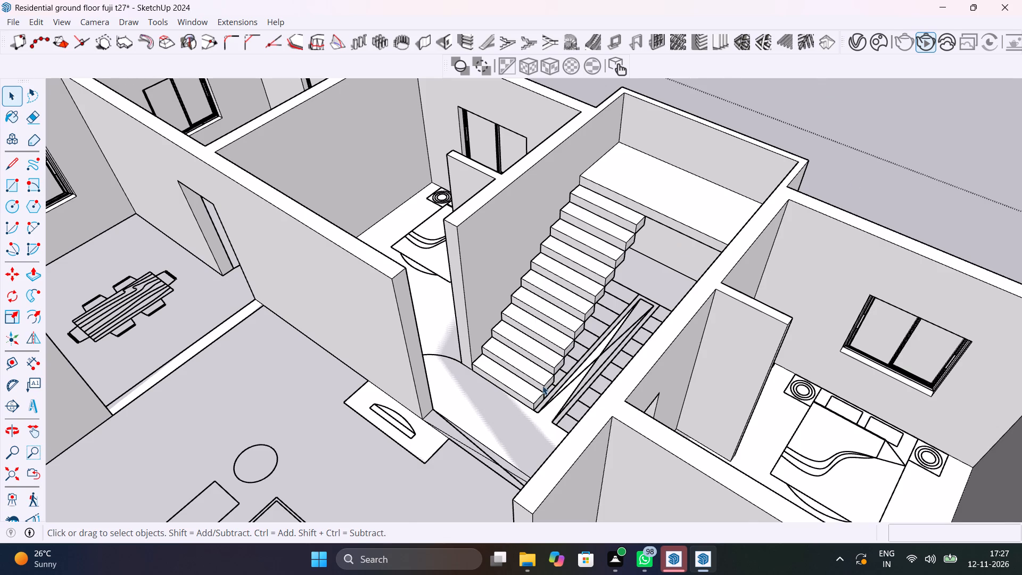
{"action": "scroll", "coordinate": [542, 385], "scroll_direction": "up", "scroll_amount": 8}
{"action": "left_click", "coordinate": [533, 421]}
{"action": "key", "text": "m"}
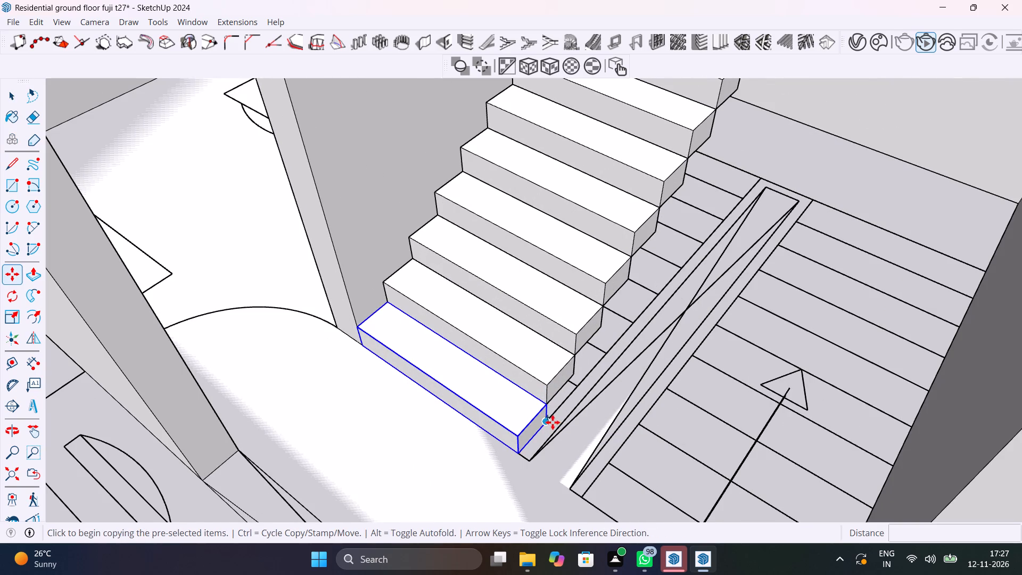
{"action": "left_click", "coordinate": [553, 422]}
{"action": "scroll", "coordinate": [668, 364], "scroll_direction": "down", "scroll_amount": 15}
{"action": "middle_click_drag", "start_coordinate": [667, 363], "coordinate": [442, 421], "text": "shift"}
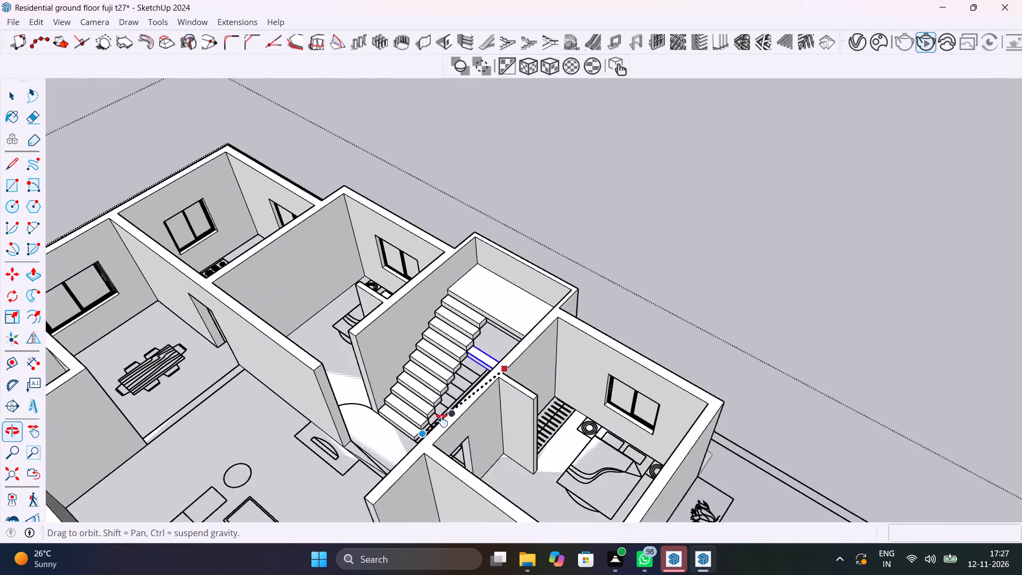
{"action": "middle_click_drag", "start_coordinate": [442, 421], "coordinate": [575, 424], "text": "shift"}
{"action": "scroll", "coordinate": [592, 343], "scroll_direction": "up", "scroll_amount": 12}
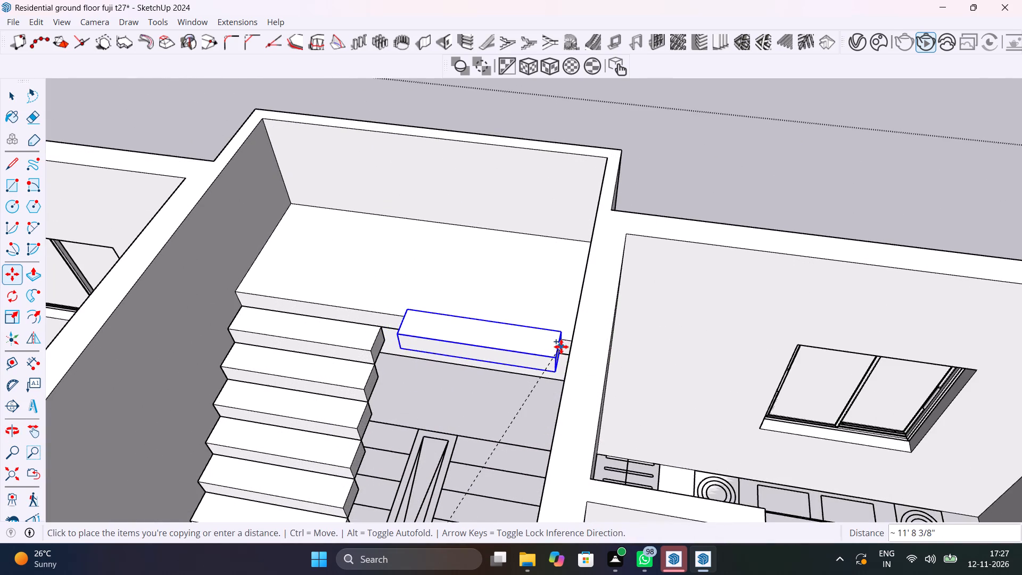
{"action": "scroll", "coordinate": [561, 347], "scroll_direction": "up", "scroll_amount": 1}
{"action": "middle_click_drag", "start_coordinate": [561, 346], "coordinate": [650, 347]}
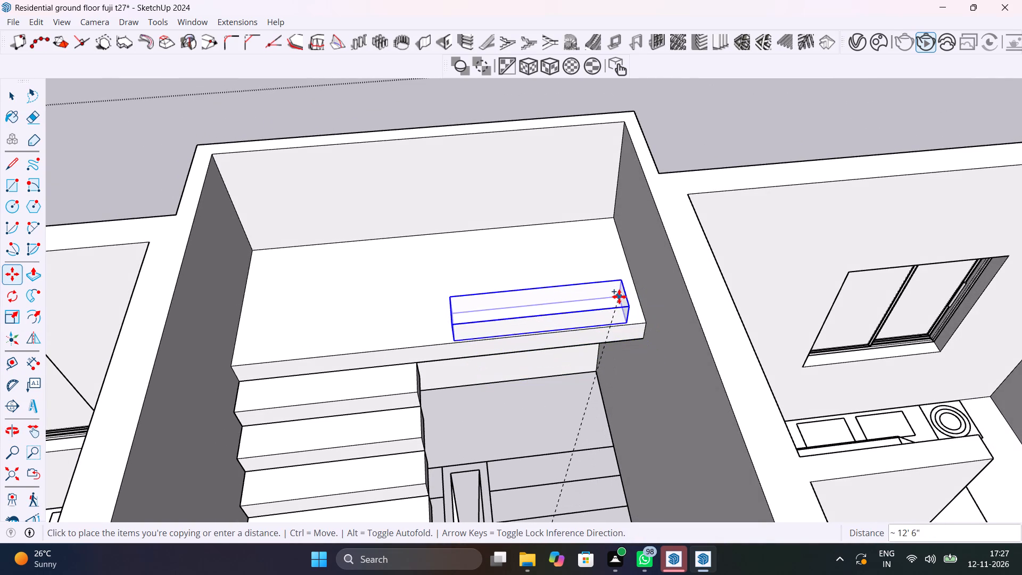
{"action": "left_click", "coordinate": [671, 328]}
Move the copied step by its lower corner onto the landing's front corner at the wall opposite the first flight, and deselect it.
{"action": "middle_click_drag", "start_coordinate": [534, 431], "coordinate": [546, 438]}
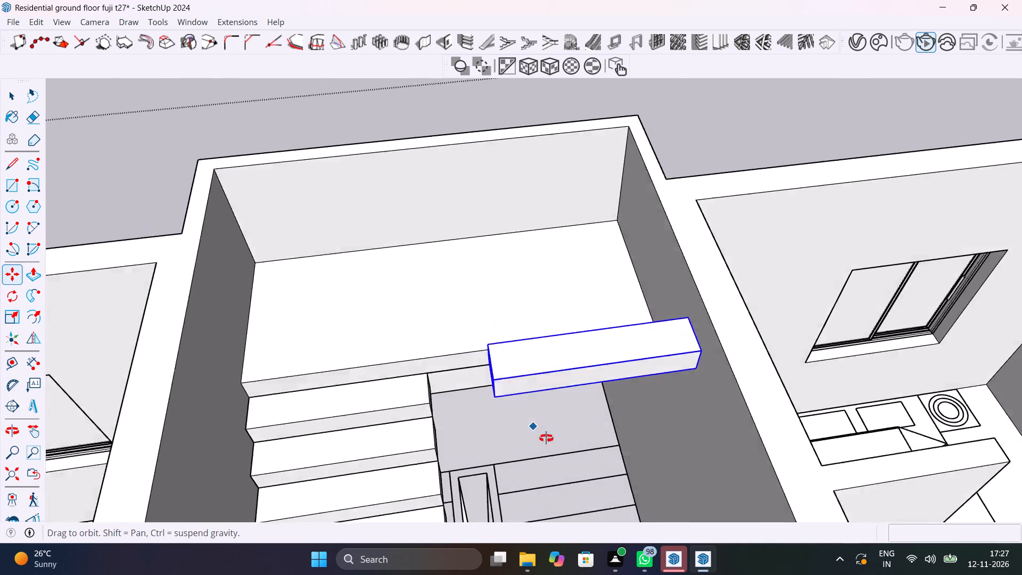
{"action": "middle_click_drag", "start_coordinate": [546, 438], "coordinate": [983, 515]}
{"action": "middle_click_drag", "start_coordinate": [633, 316], "coordinate": [704, 557]}
{"action": "scroll", "coordinate": [772, 378], "scroll_direction": "up", "scroll_amount": 7}
{"action": "middle_click_drag", "start_coordinate": [753, 382], "coordinate": [403, 424], "text": "shift"}
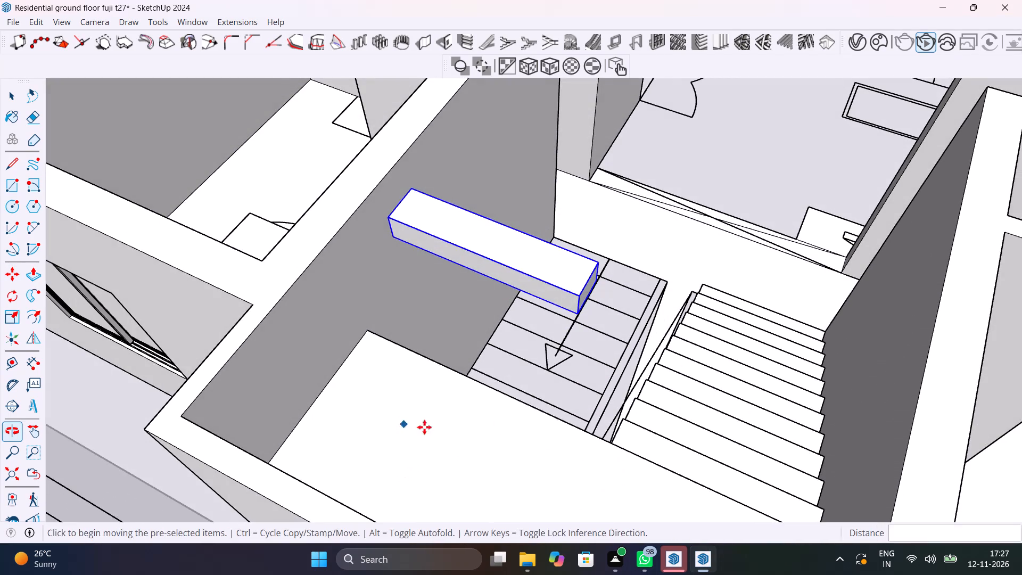
{"action": "scroll", "coordinate": [442, 335], "scroll_direction": "up", "scroll_amount": 7}
{"action": "scroll", "coordinate": [442, 335], "scroll_direction": "down", "scroll_amount": 4}
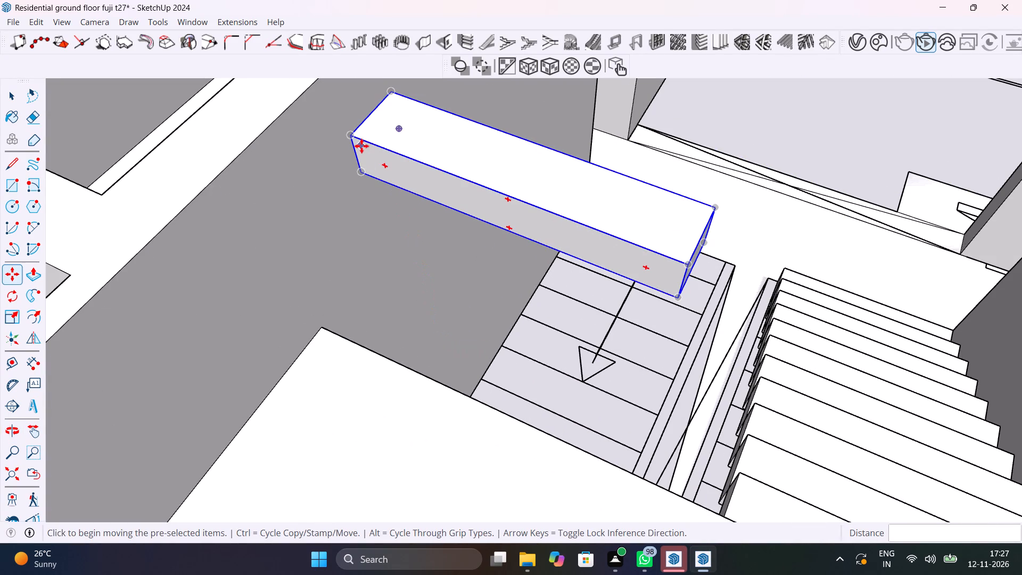
{"action": "left_click", "coordinate": [361, 175]}
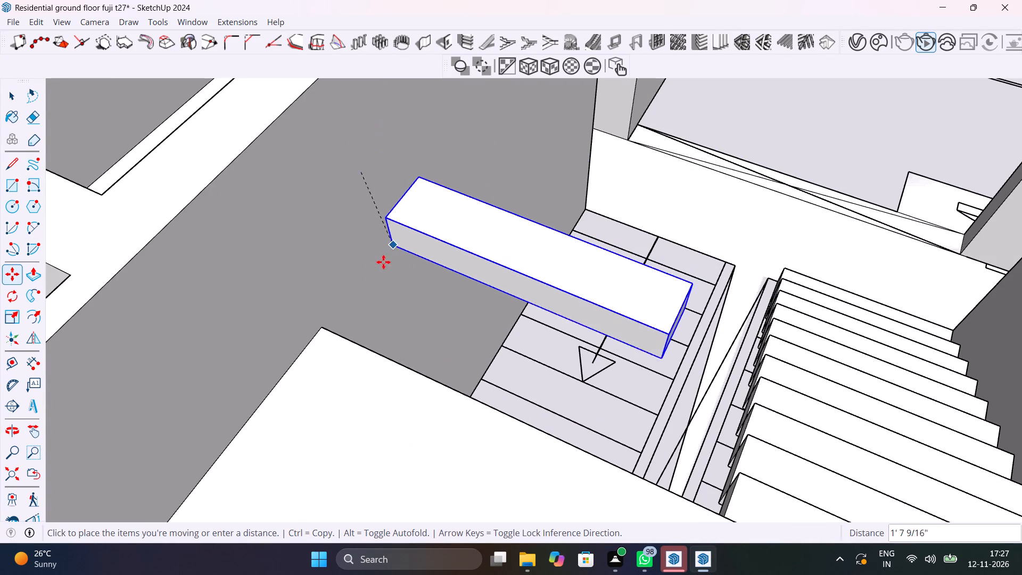
{"action": "left_click", "coordinate": [324, 328]}
{"action": "scroll", "coordinate": [407, 357], "scroll_direction": "down", "scroll_amount": 2}
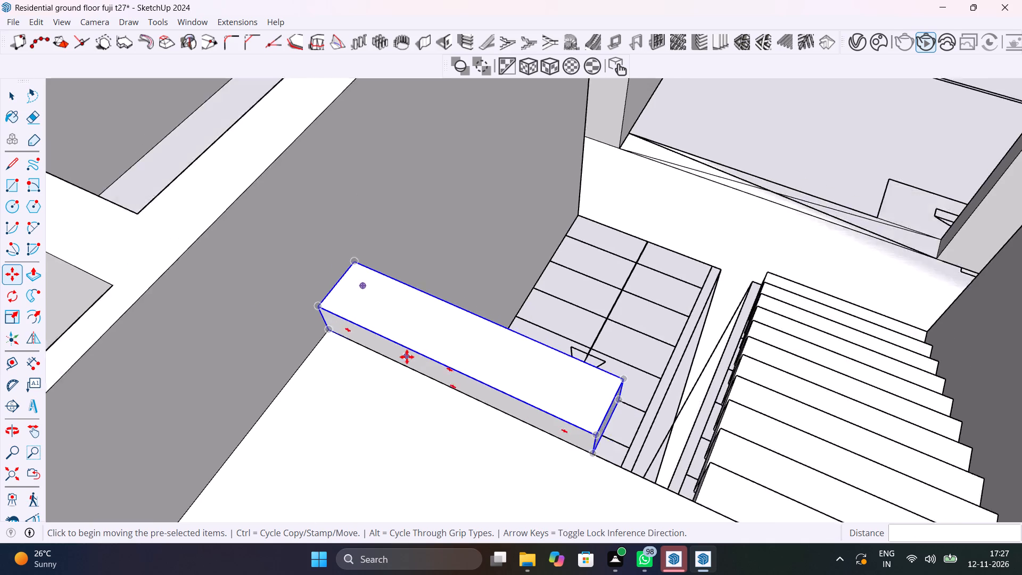
{"action": "scroll", "coordinate": [407, 357], "scroll_direction": "down", "scroll_amount": 11}
{"action": "key", "text": "space"}
{"action": "scroll", "coordinate": [561, 361], "scroll_direction": "down", "scroll_amount": 1}
{"action": "middle_click_drag", "start_coordinate": [561, 359], "coordinate": [563, 450]}
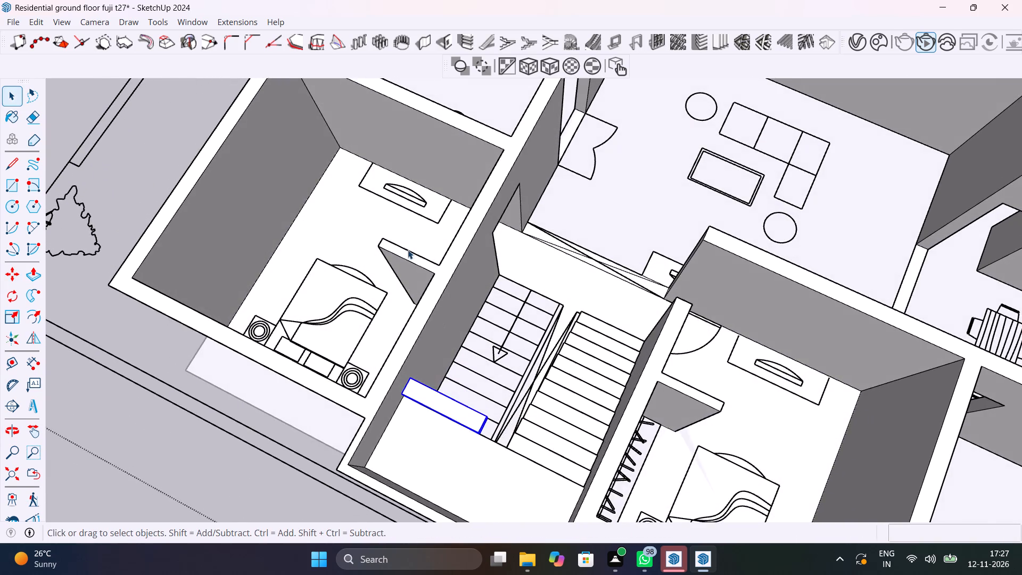
{"action": "scroll", "coordinate": [408, 250], "scroll_direction": "down", "scroll_amount": 7}
{"action": "key", "text": "space"}
{"action": "left_click", "coordinate": [192, 135]}
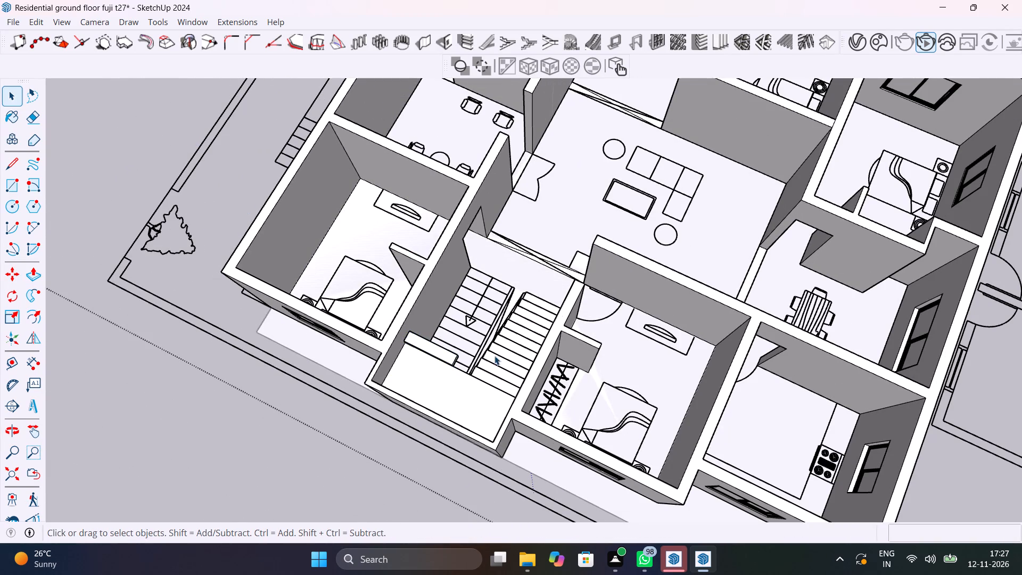
Measure the tread depth of the first step in the staircase floor plan, between its two riser lines, without placing a dimension.
{"action": "scroll", "coordinate": [453, 341], "scroll_direction": "up", "scroll_amount": 11}
{"action": "middle_click_drag", "start_coordinate": [557, 276], "coordinate": [354, 371]}
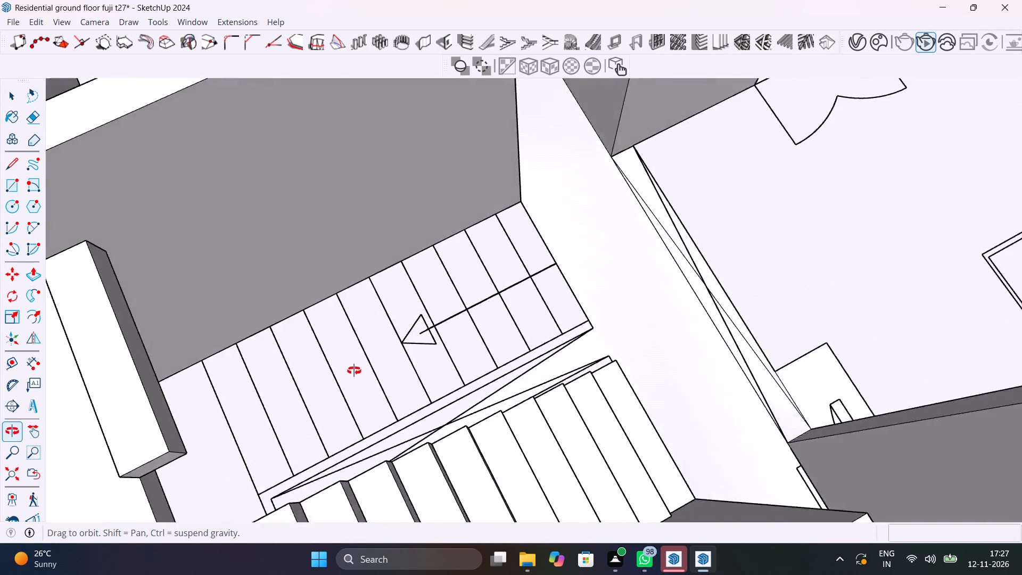
{"action": "middle_click_drag", "start_coordinate": [354, 371], "coordinate": [248, 371]}
{"action": "scroll", "coordinate": [528, 349], "scroll_direction": "up", "scroll_amount": 10}
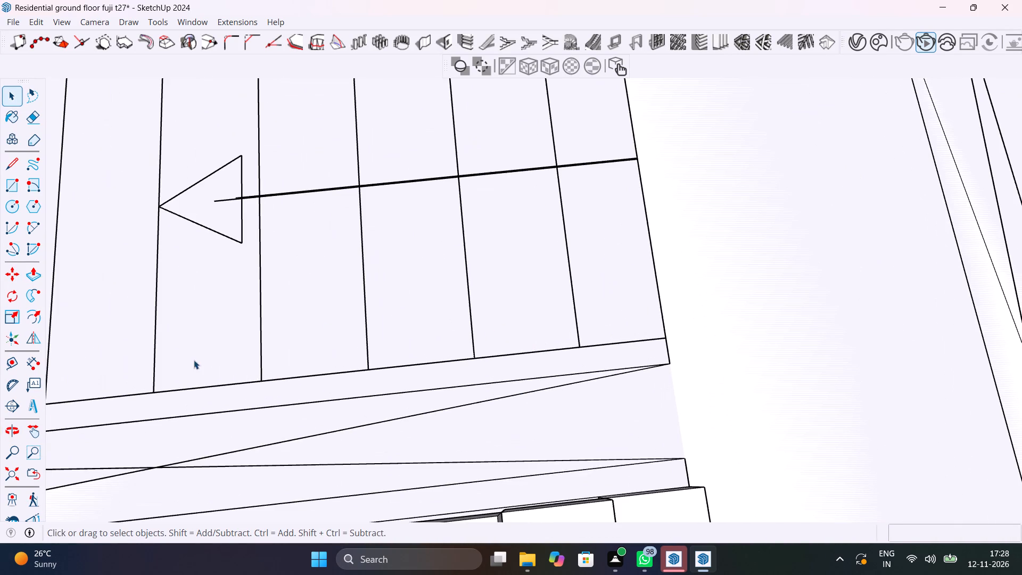
{"action": "left_click", "coordinate": [35, 363]}
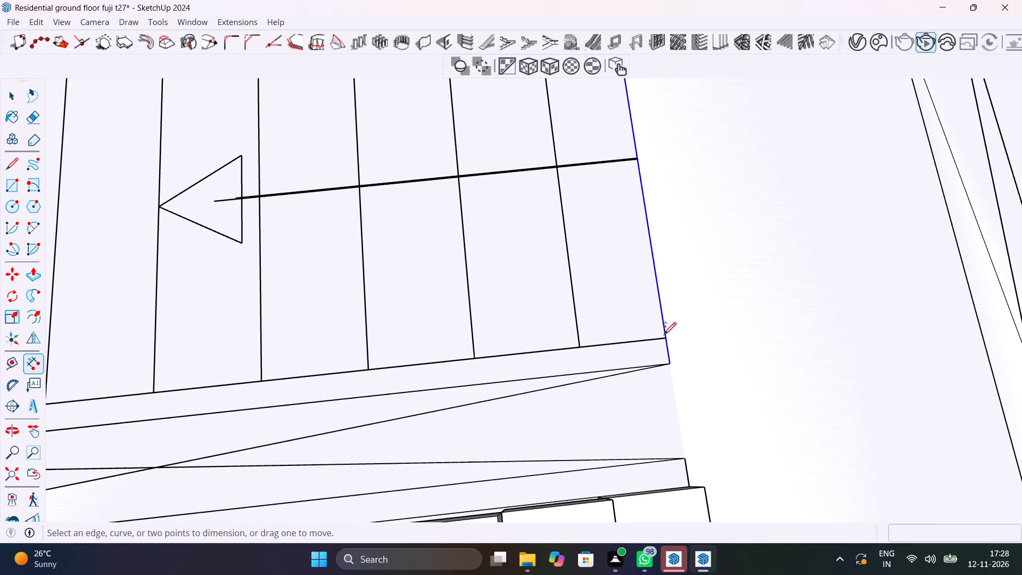
{"action": "left_click", "coordinate": [664, 336]}
{"action": "left_click", "coordinate": [576, 345]}
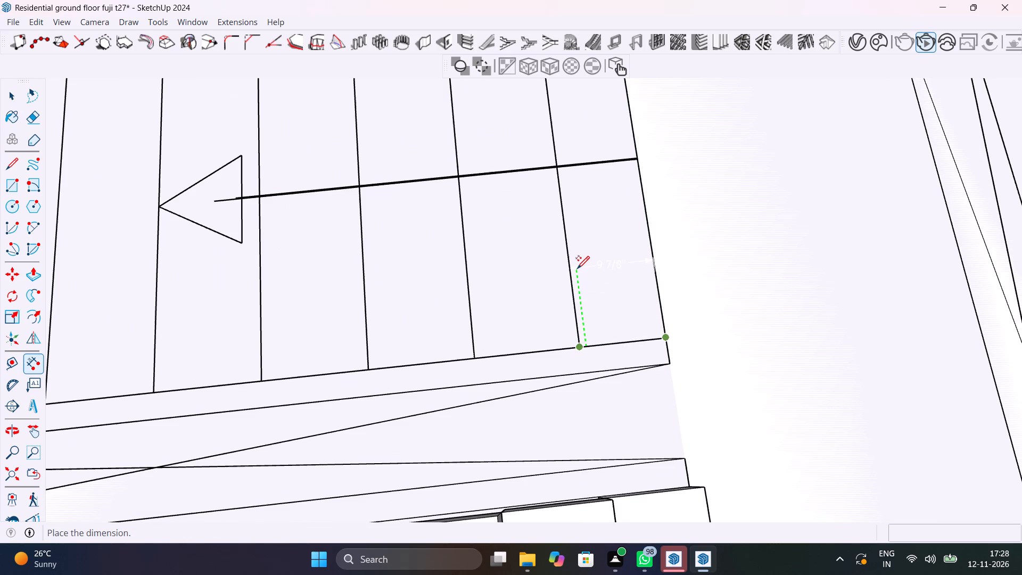
{"action": "key", "text": "Escape"}
{"action": "scroll", "coordinate": [588, 352], "scroll_direction": "down", "scroll_amount": 16}
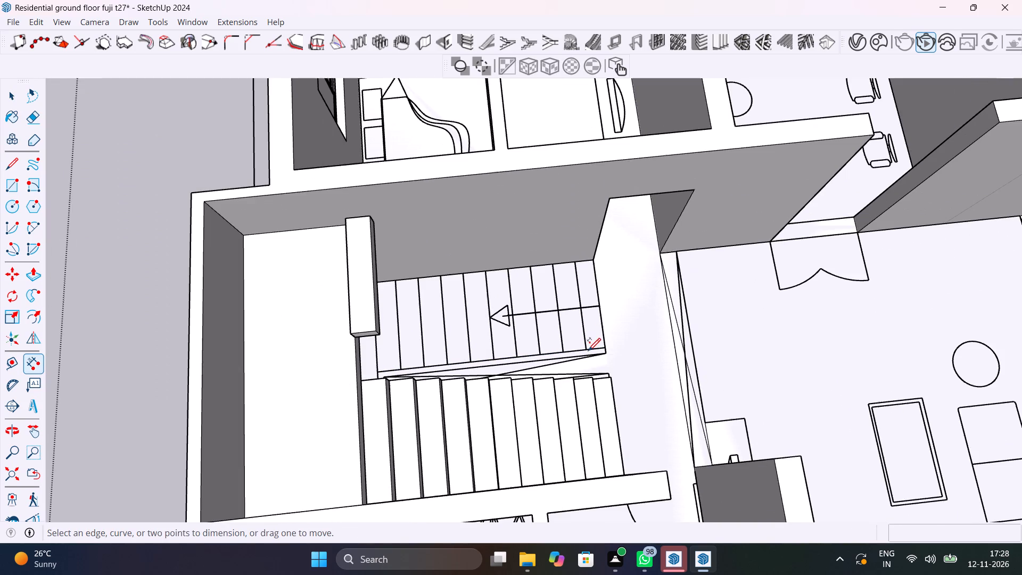
Measure the tread depth of the first flight's bottom modelled step, without placing a dimension.
{"action": "middle_click_drag", "start_coordinate": [587, 404], "coordinate": [104, 382]}
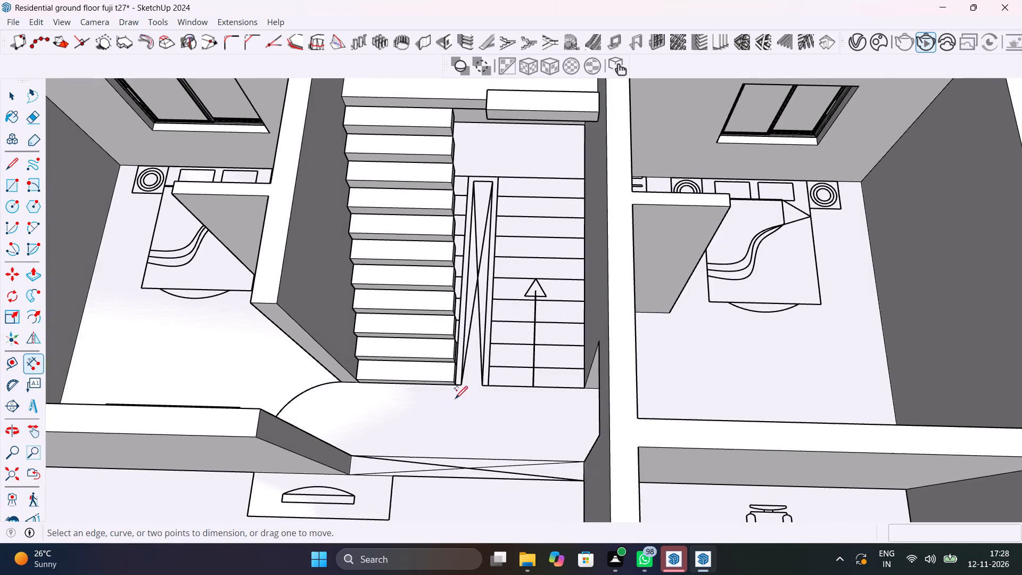
{"action": "scroll", "coordinate": [455, 397], "scroll_direction": "up", "scroll_amount": 20}
{"action": "scroll", "coordinate": [455, 397], "scroll_direction": "up", "scroll_amount": 1}
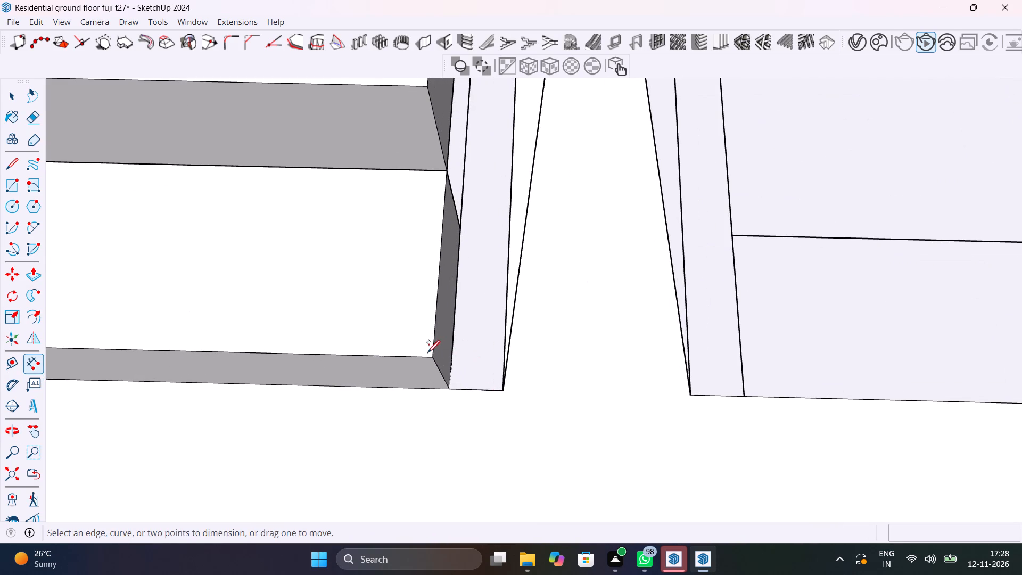
{"action": "left_click", "coordinate": [431, 354]}
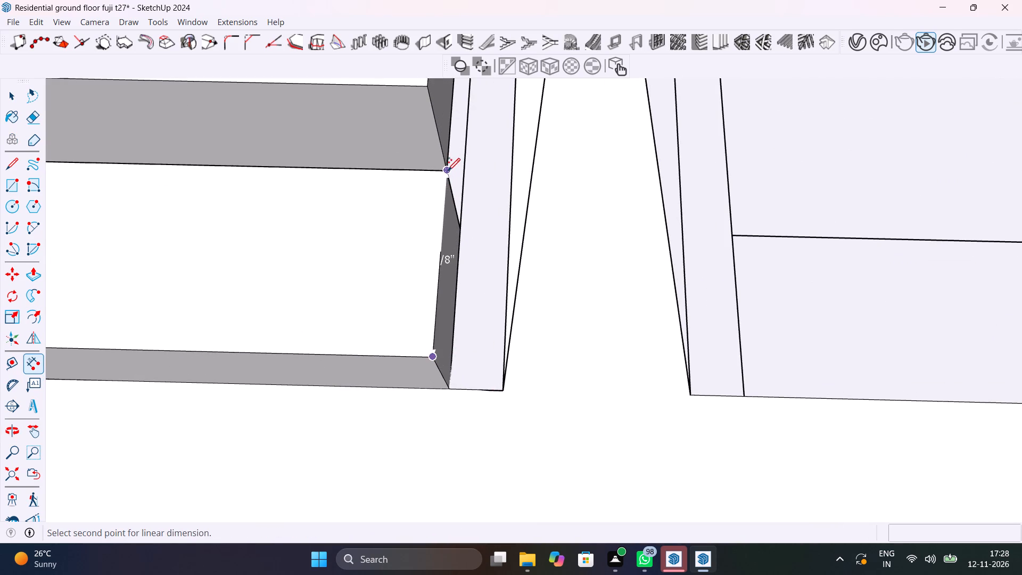
{"action": "left_click", "coordinate": [448, 170]}
{"action": "scroll", "coordinate": [377, 174], "scroll_direction": "down", "scroll_amount": 15}
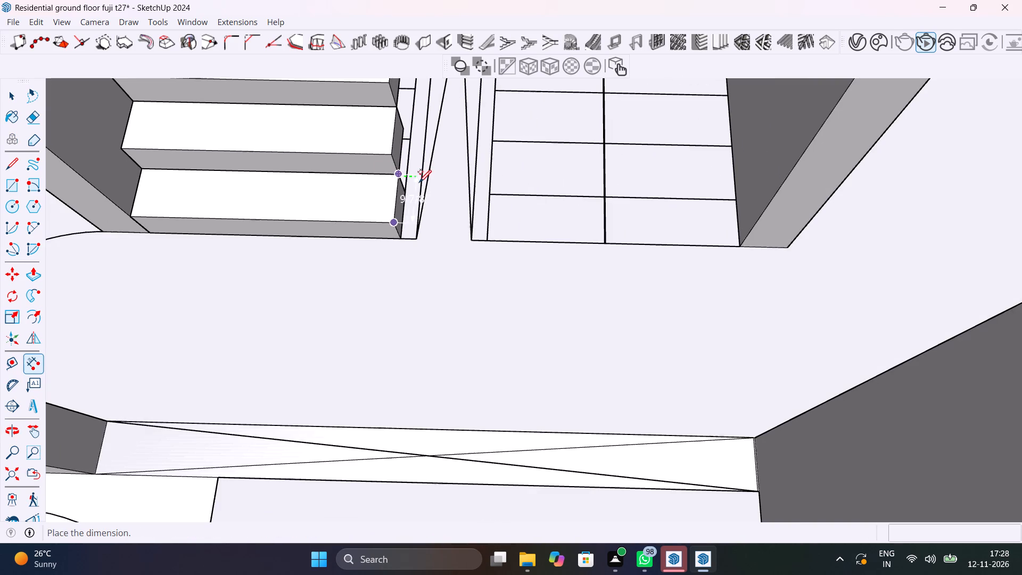
{"action": "scroll", "coordinate": [420, 182], "scroll_direction": "up", "scroll_amount": 9}
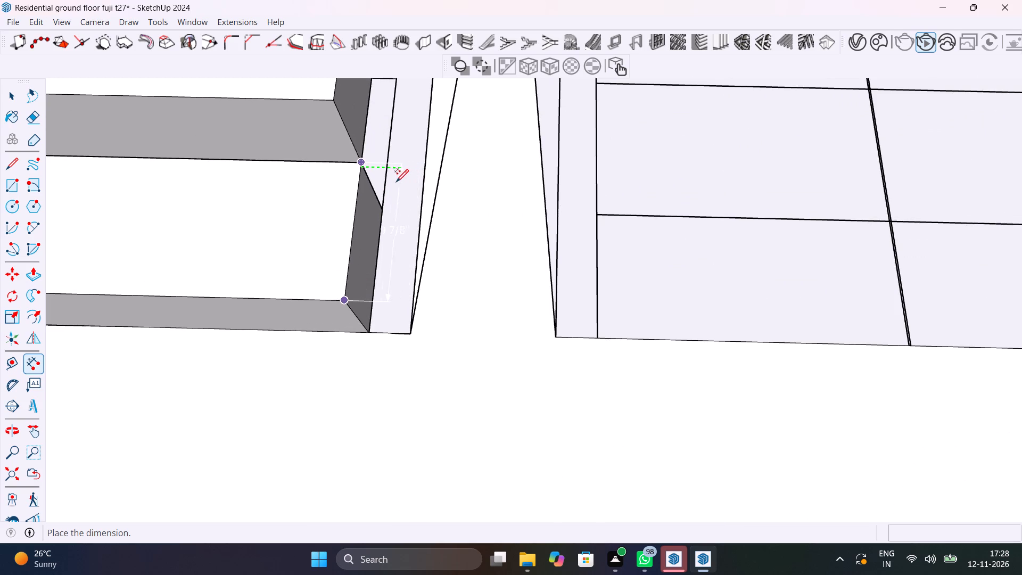
{"action": "key", "text": "Escape"}
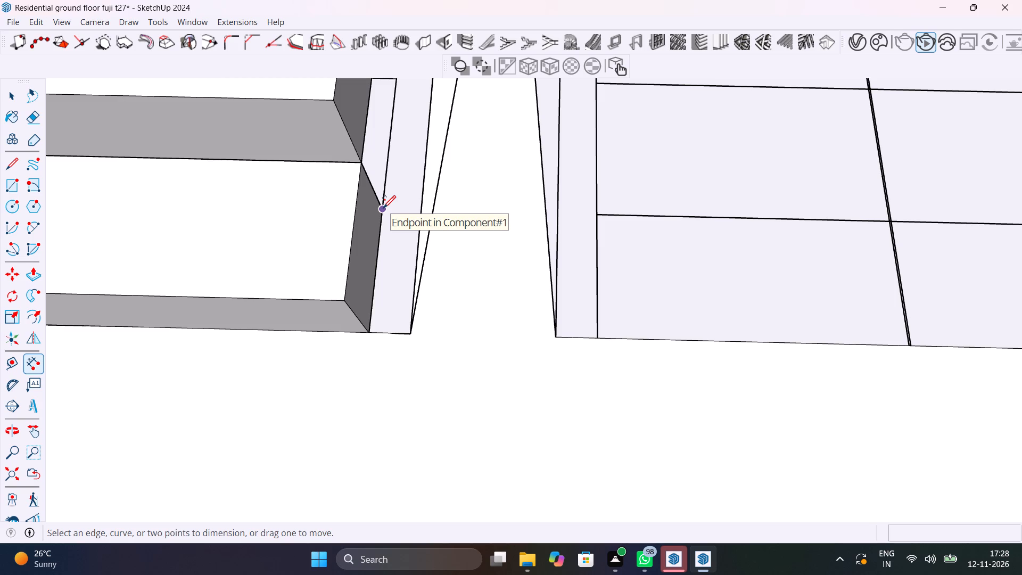
{"action": "key", "text": "space"}
{"action": "scroll", "coordinate": [384, 213], "scroll_direction": "down", "scroll_amount": 11}
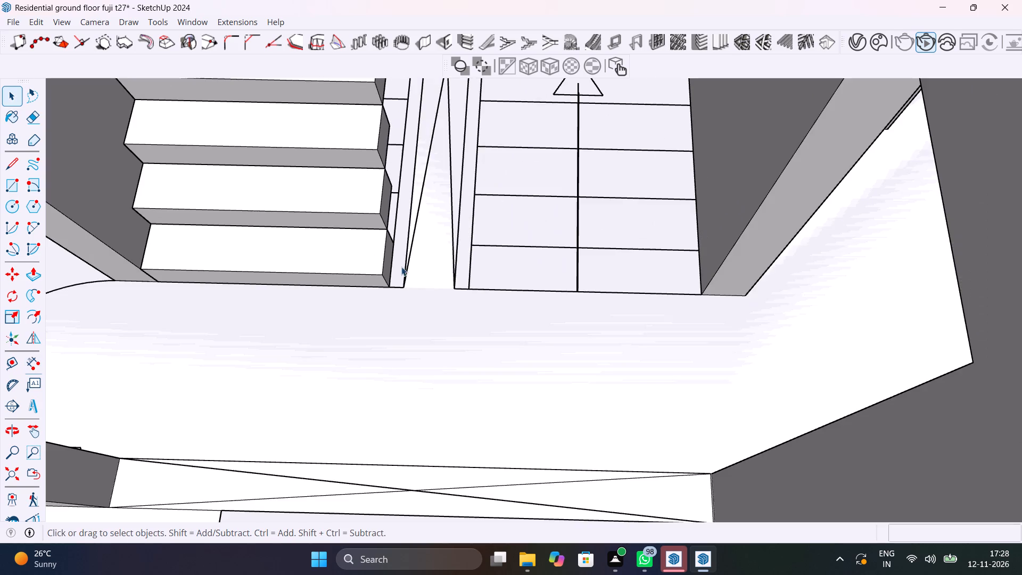
{"action": "middle_click_drag", "start_coordinate": [401, 266], "coordinate": [392, 410], "text": "shift"}
{"action": "scroll", "coordinate": [398, 392], "scroll_direction": "down", "scroll_amount": 14}
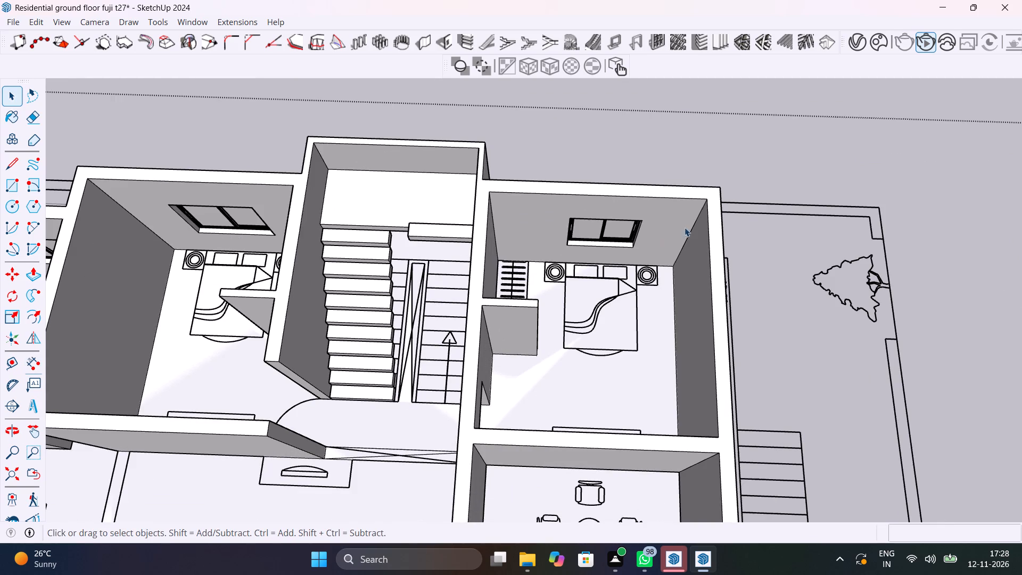
{"action": "left_click", "coordinate": [719, 128]}
{"action": "left_click", "coordinate": [768, 88]}
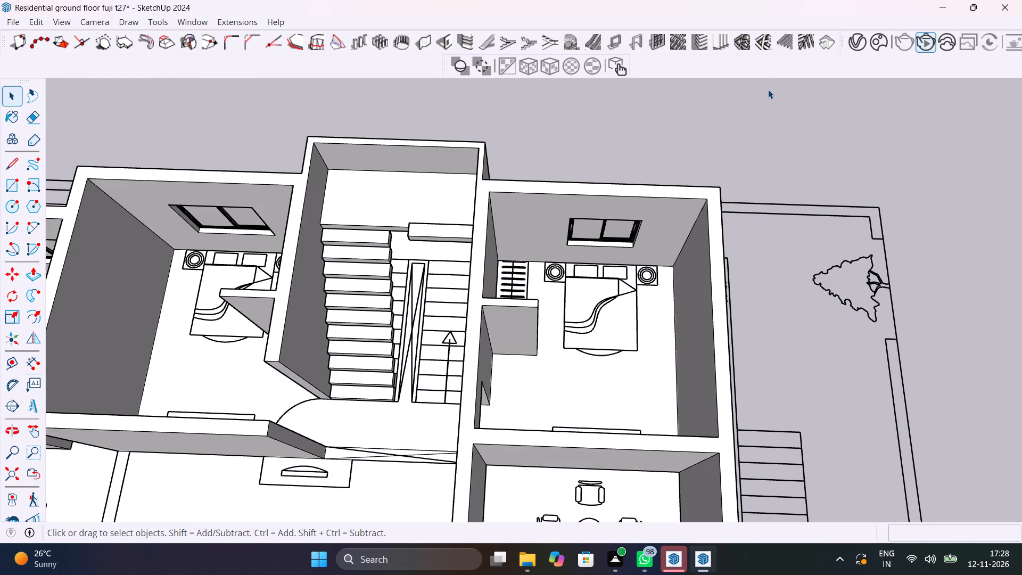
Copy the step on the landing from its lower front corner to its upper rear corner, and array it as 10 copies.
{"action": "scroll", "coordinate": [410, 240], "scroll_direction": "up", "scroll_amount": 5}
{"action": "middle_click_drag", "start_coordinate": [413, 318], "coordinate": [864, 263]}
{"action": "scroll", "coordinate": [538, 310], "scroll_direction": "up", "scroll_amount": 4}
{"action": "middle_click_drag", "start_coordinate": [565, 325], "coordinate": [561, 324]}
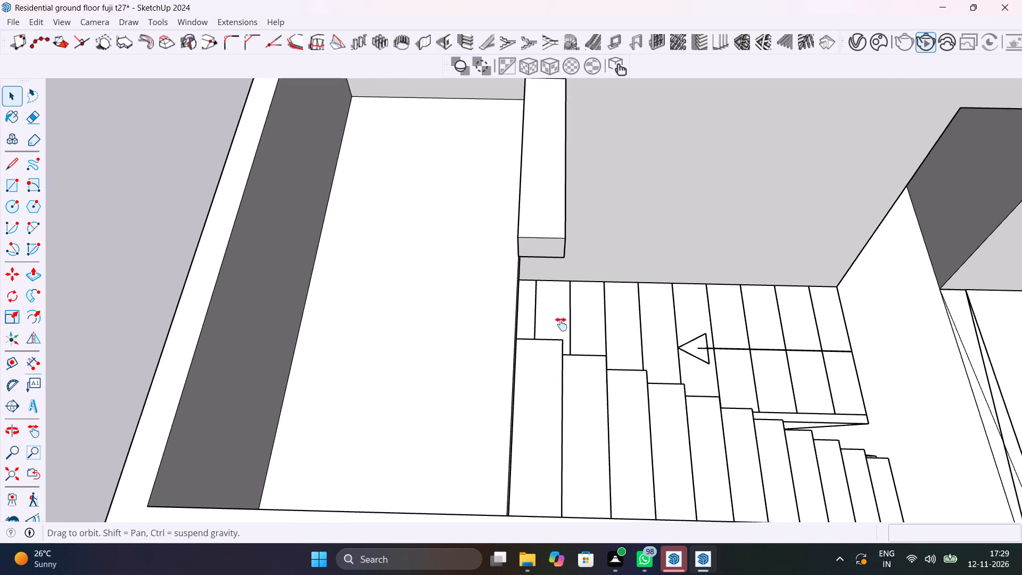
{"action": "middle_click_drag", "start_coordinate": [561, 324], "coordinate": [447, 352]}
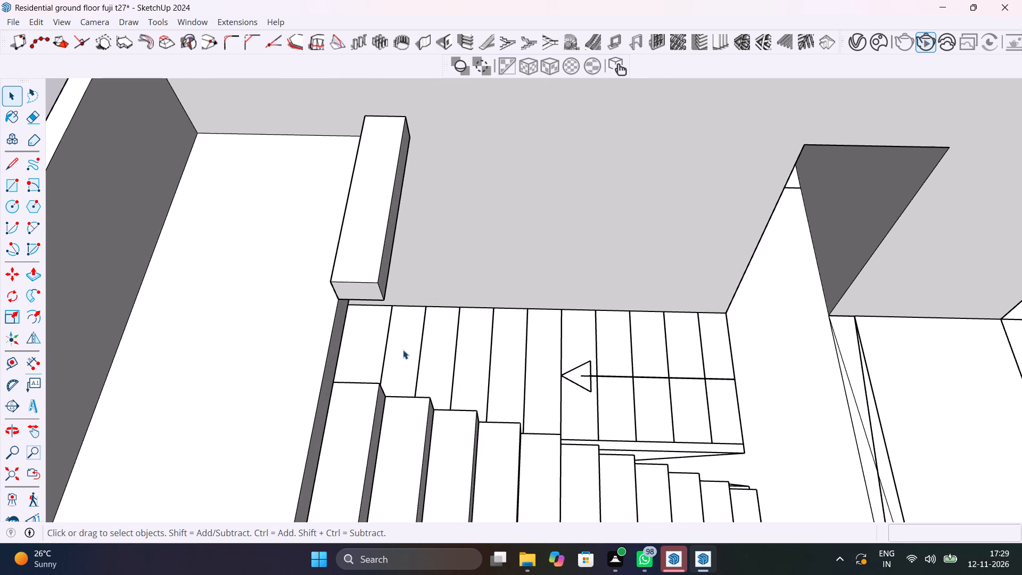
{"action": "left_click", "coordinate": [359, 289]}
{"action": "triple_click", "coordinate": [372, 278]}
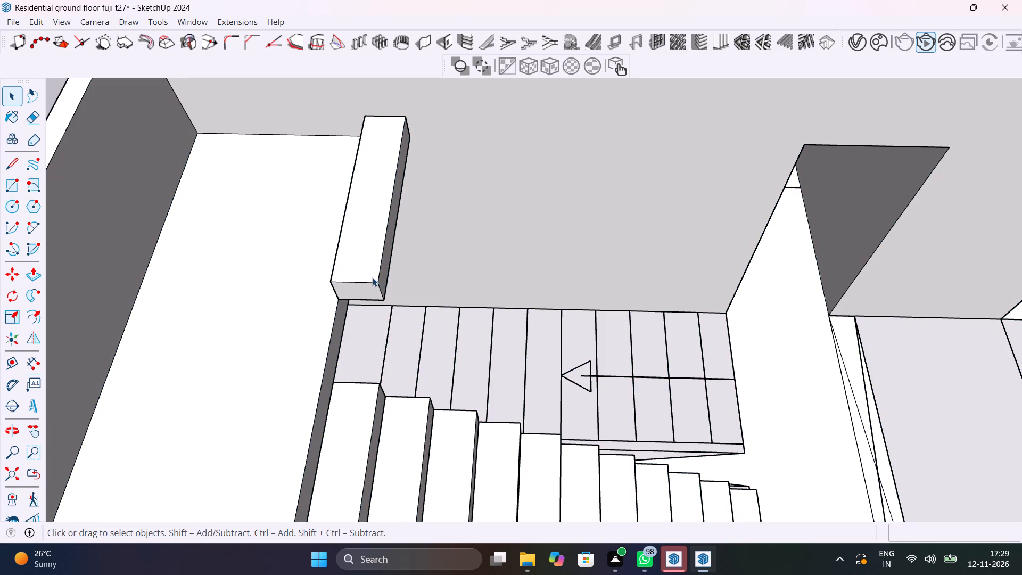
{"action": "middle_click_drag", "start_coordinate": [404, 334], "coordinate": [627, 347]}
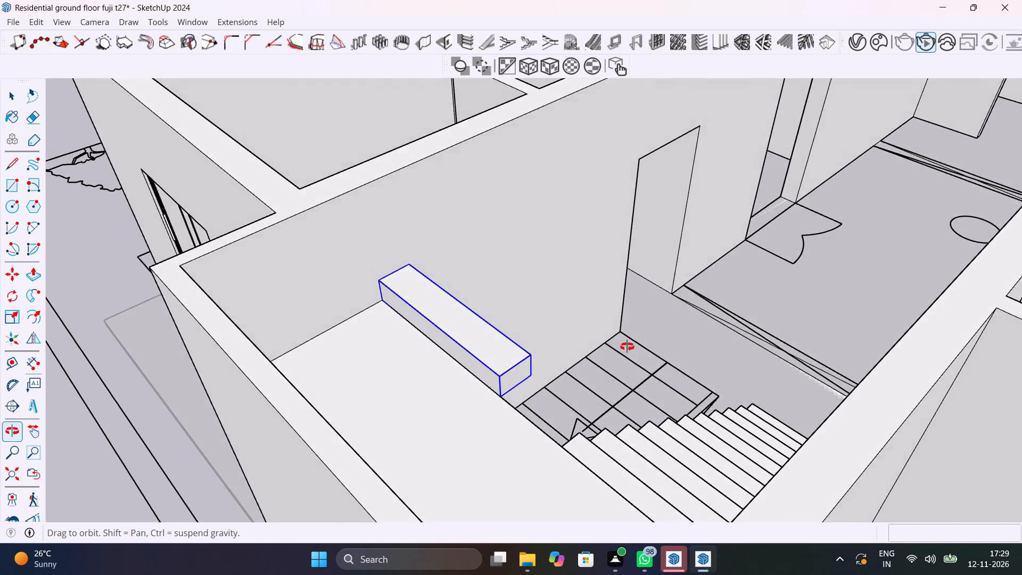
{"action": "middle_click_drag", "start_coordinate": [627, 347], "coordinate": [600, 319]}
{"action": "scroll", "coordinate": [455, 326], "scroll_direction": "up", "scroll_amount": 6}
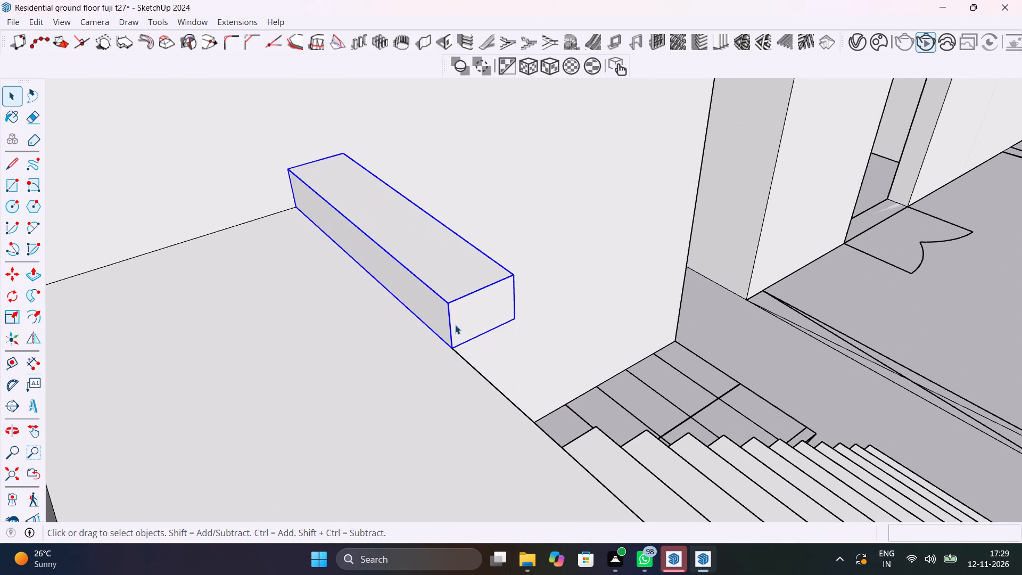
{"action": "key", "text": "m"}
{"action": "left_click", "coordinate": [453, 349]}
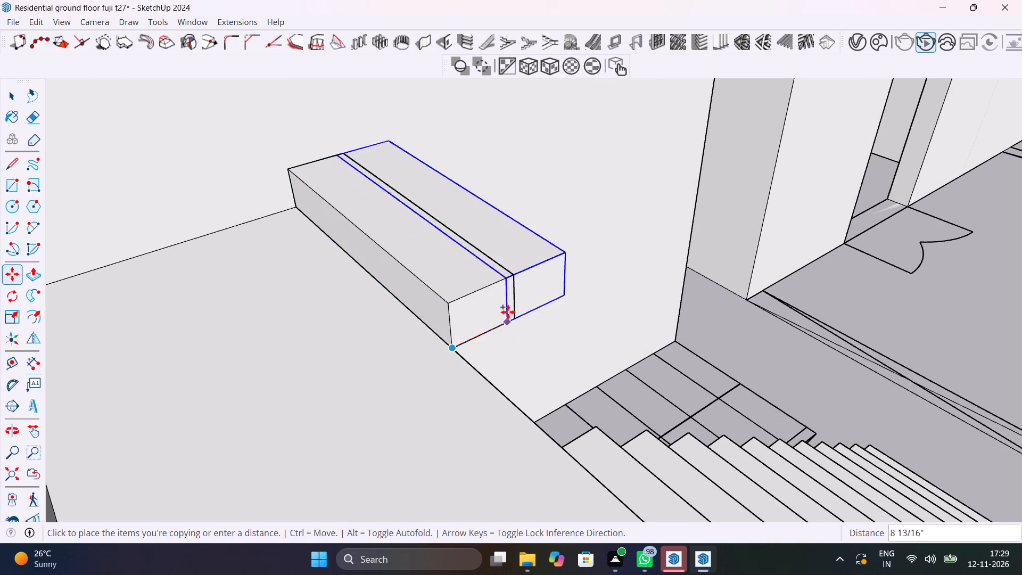
{"action": "left_click", "coordinate": [514, 275]}
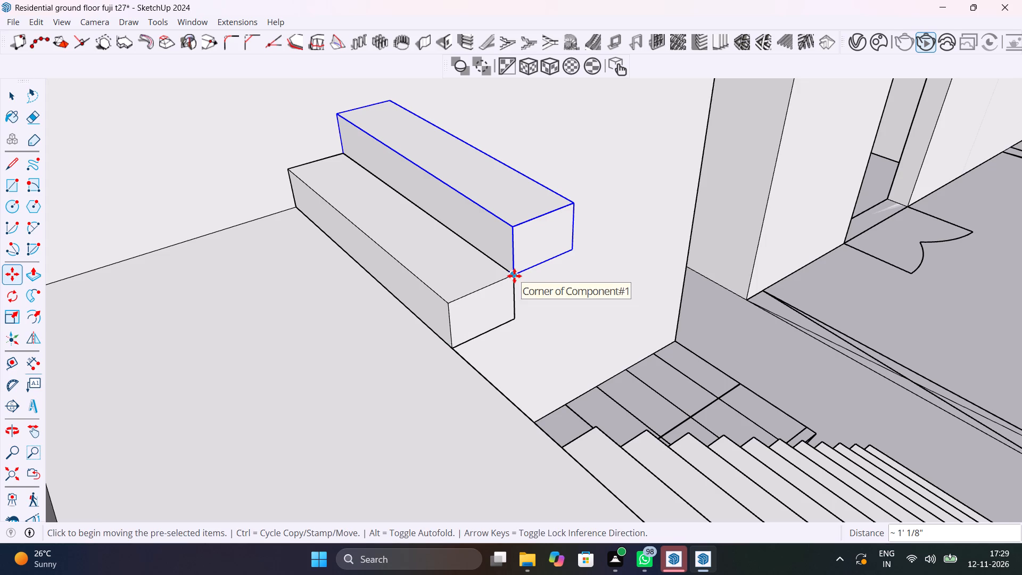
{"action": "type", "text": "10*"}
{"action": "key", "text": "Return"}
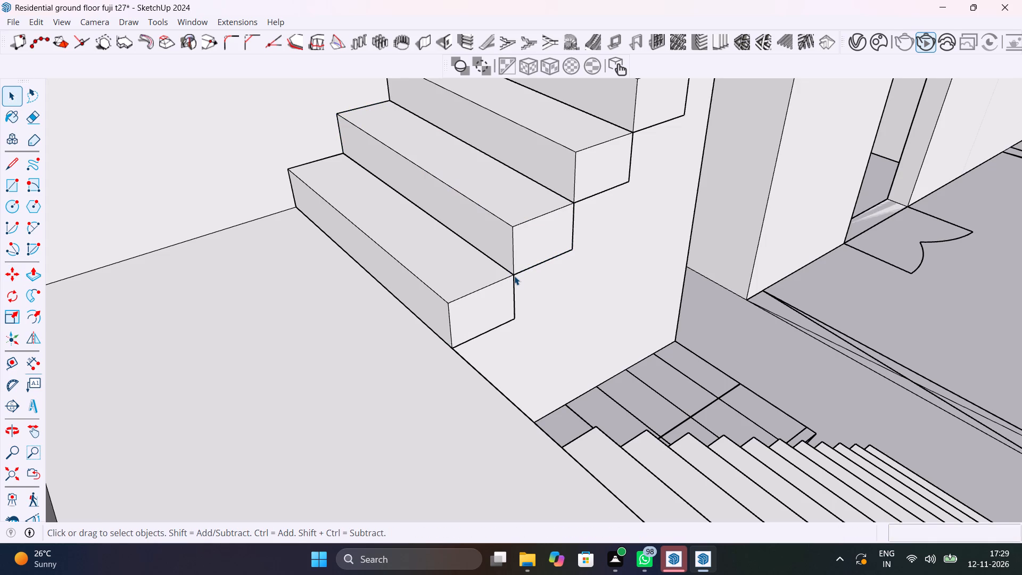
Examine the second flight's arrayed steps against the stairwell wall, the landing and the first flight.
{"action": "scroll", "coordinate": [514, 276], "scroll_direction": "down", "scroll_amount": 16}
{"action": "scroll", "coordinate": [533, 243], "scroll_direction": "down", "scroll_amount": 5}
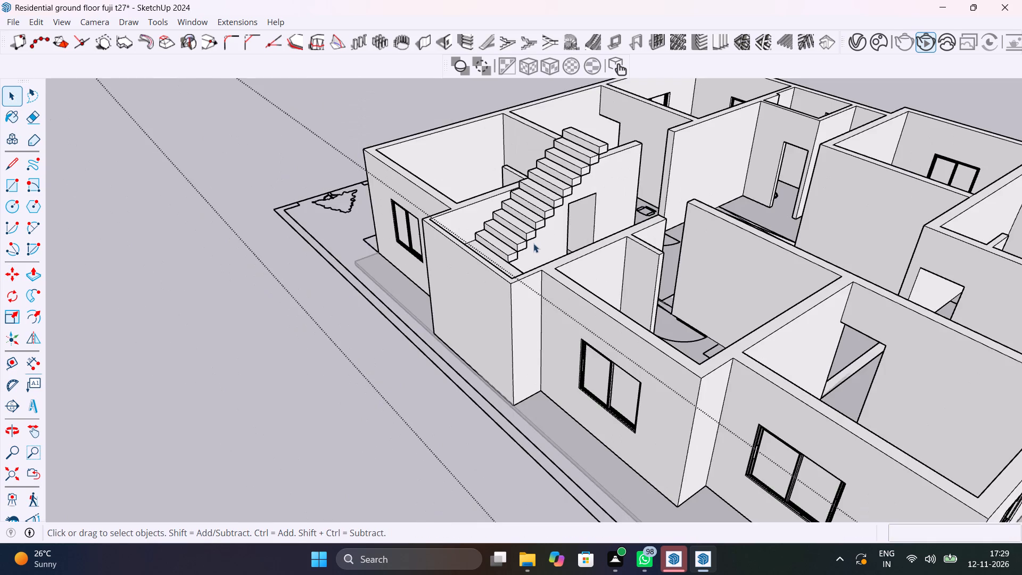
{"action": "middle_click_drag", "start_coordinate": [535, 244], "coordinate": [400, 308]}
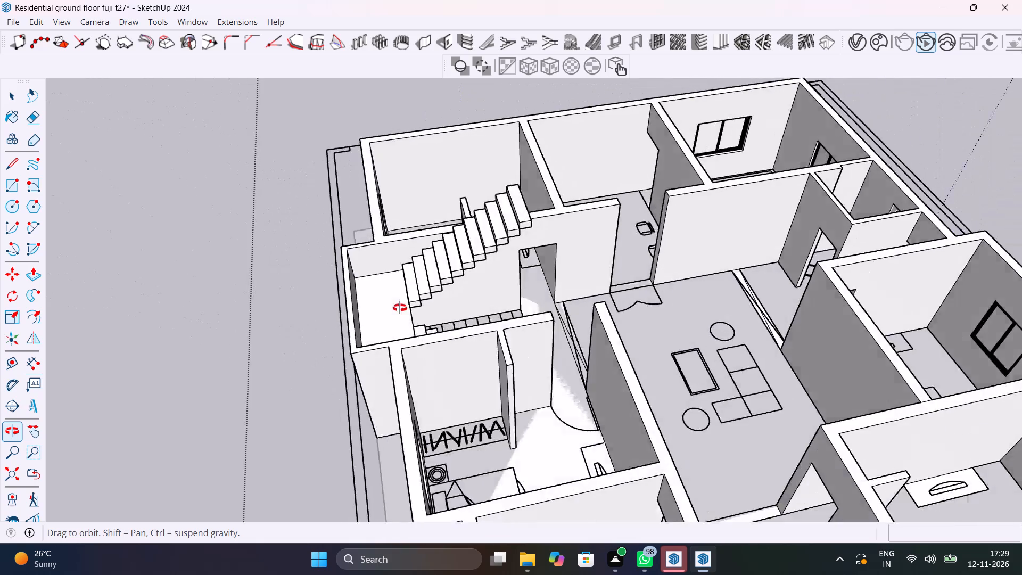
{"action": "middle_click_drag", "start_coordinate": [400, 308], "coordinate": [681, 309]}
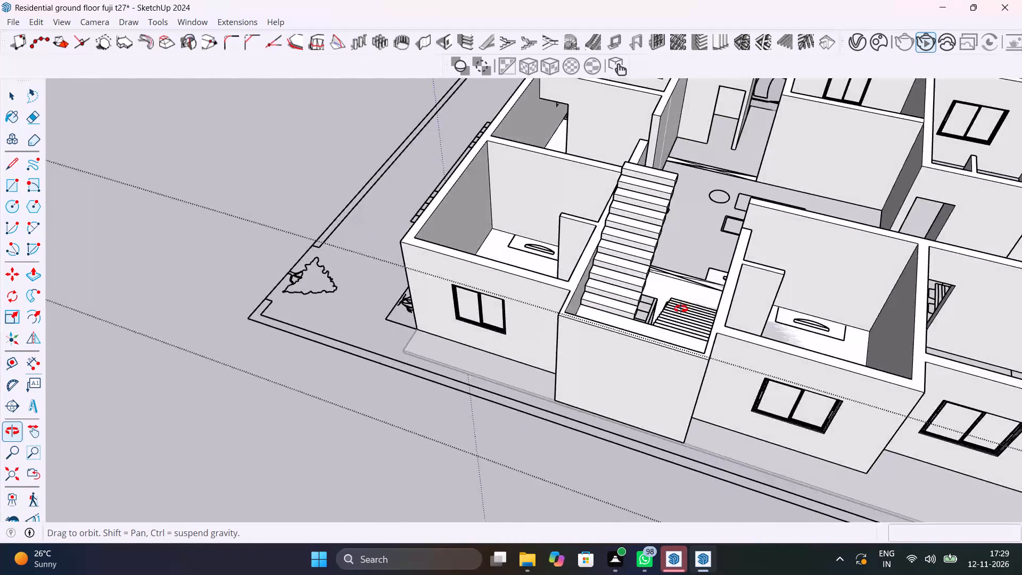
{"action": "middle_click_drag", "start_coordinate": [681, 309], "coordinate": [402, 327]}
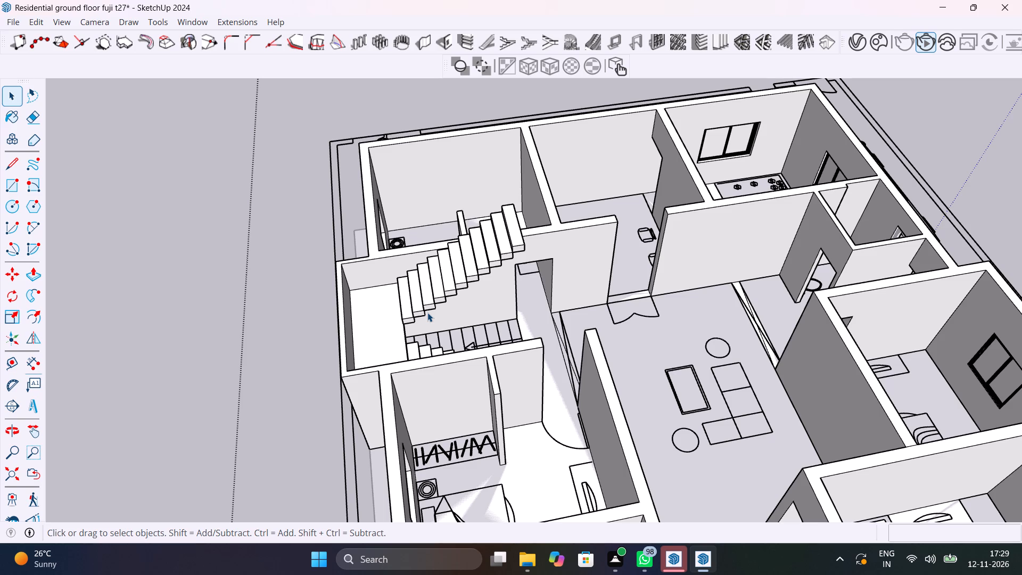
{"action": "scroll", "coordinate": [481, 254], "scroll_direction": "up", "scroll_amount": 8}
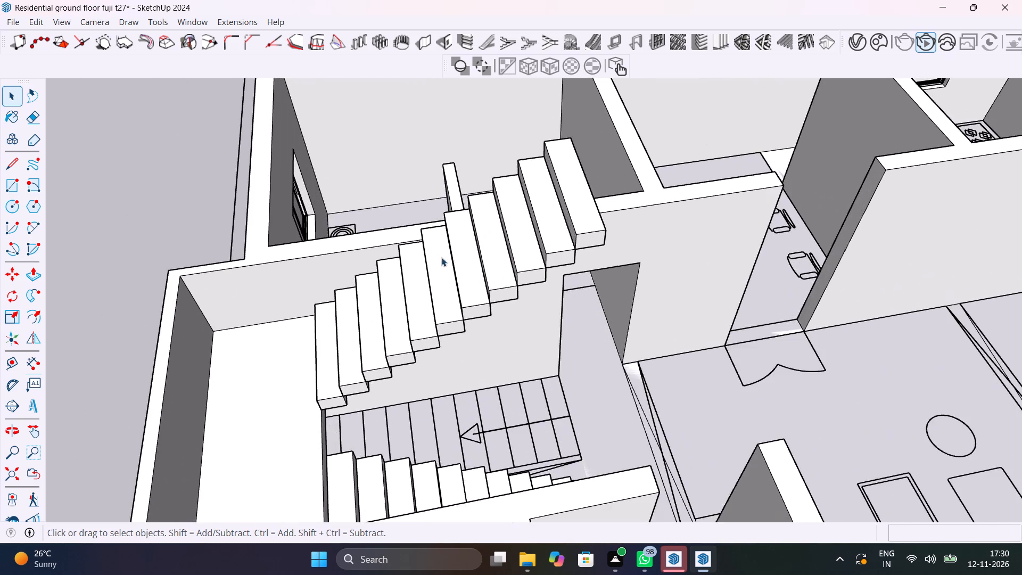
{"action": "middle_click_drag", "start_coordinate": [440, 256], "coordinate": [609, 240]}
{"action": "scroll", "coordinate": [620, 220], "scroll_direction": "up", "scroll_amount": 4}
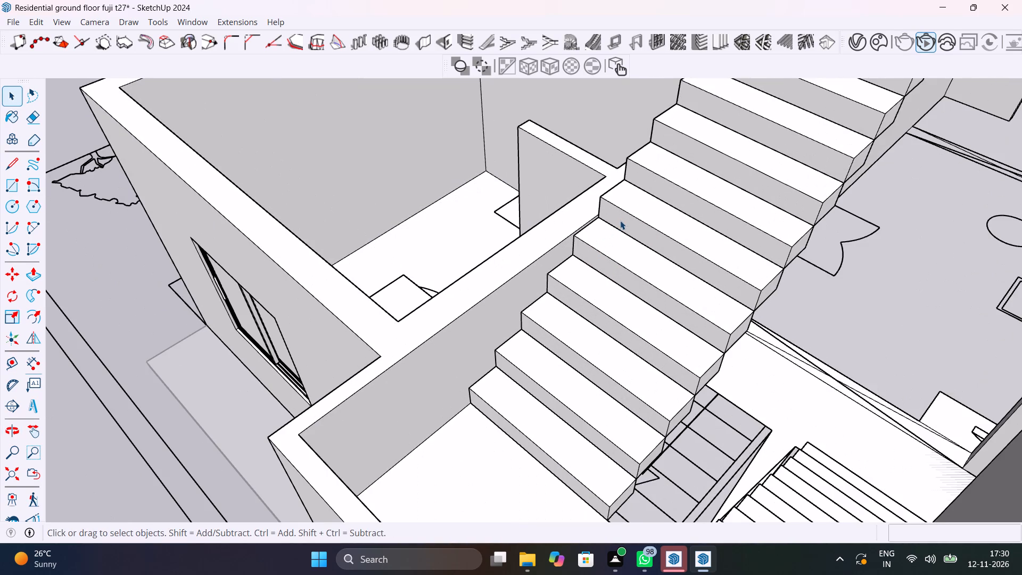
{"action": "middle_click_drag", "start_coordinate": [696, 297], "coordinate": [481, 239]}
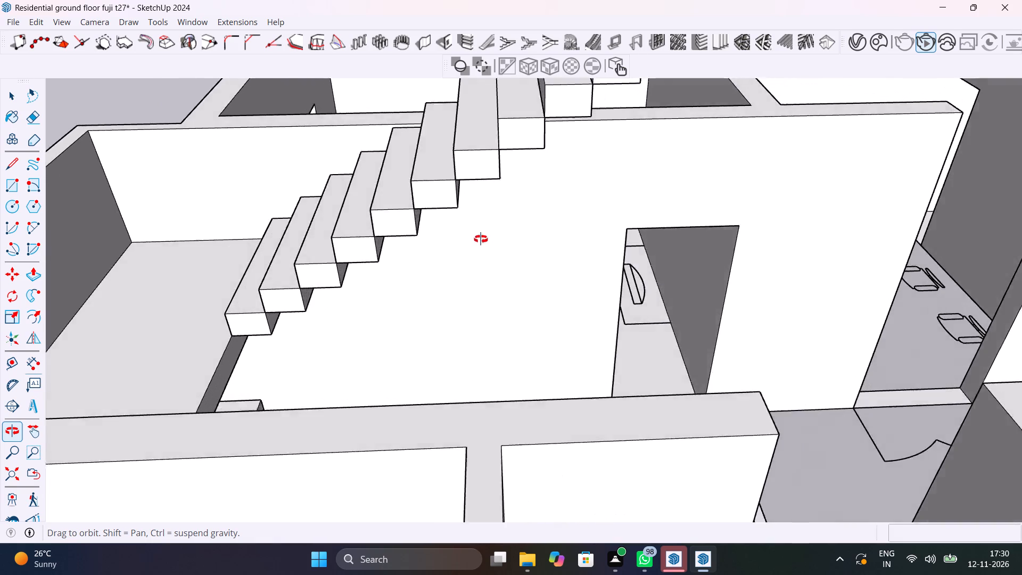
{"action": "middle_click_drag", "start_coordinate": [481, 239], "coordinate": [633, 259]}
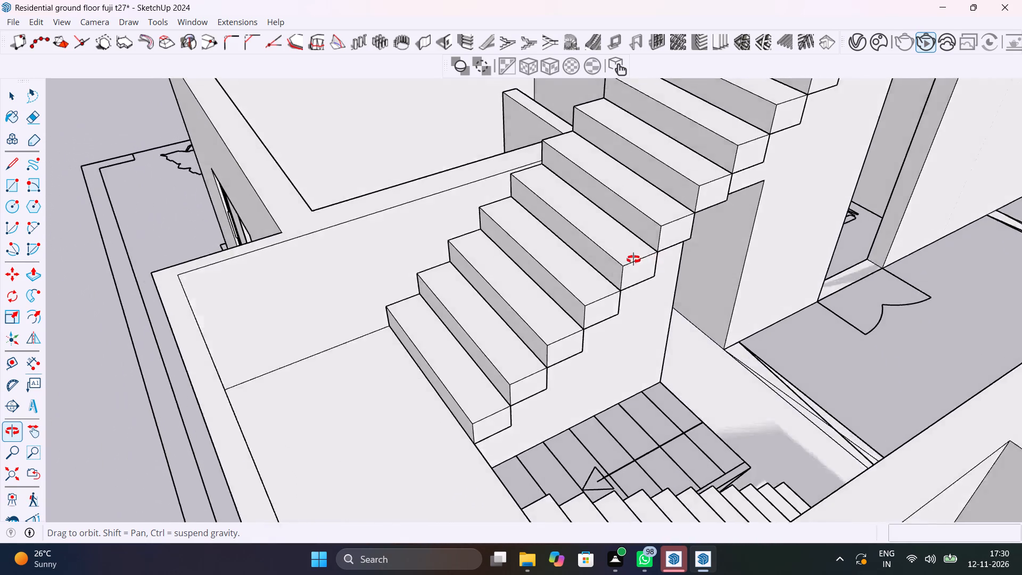
{"action": "middle_click_drag", "start_coordinate": [633, 259], "coordinate": [757, 276]}
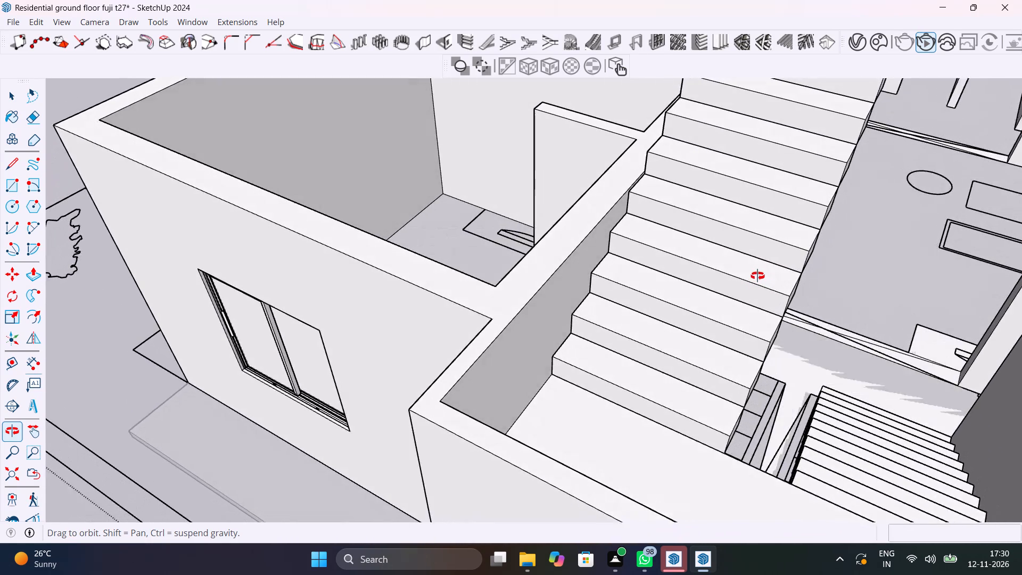
{"action": "middle_click_drag", "start_coordinate": [757, 276], "coordinate": [740, 271]}
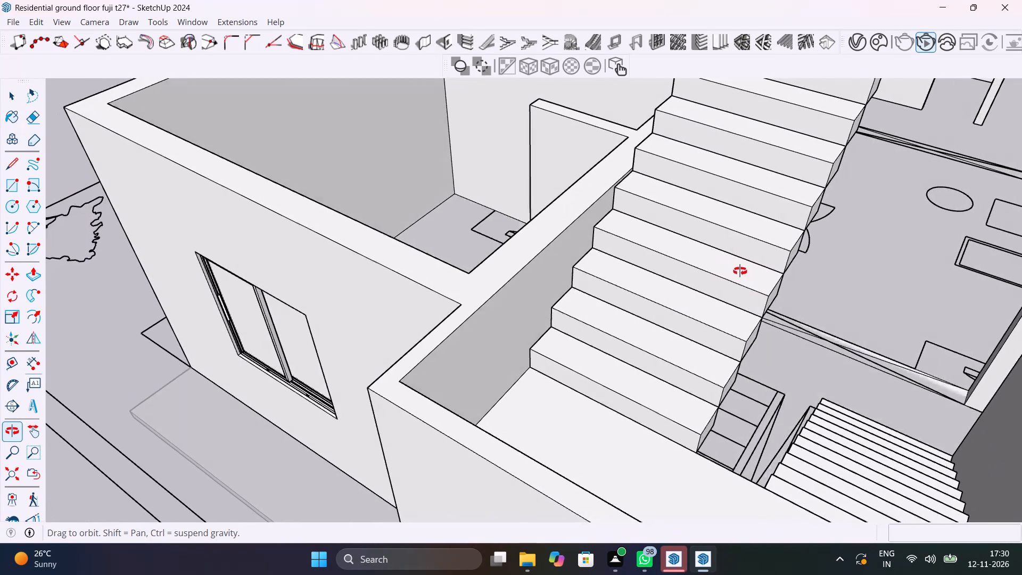
{"action": "middle_click_drag", "start_coordinate": [740, 271], "coordinate": [800, 290]}
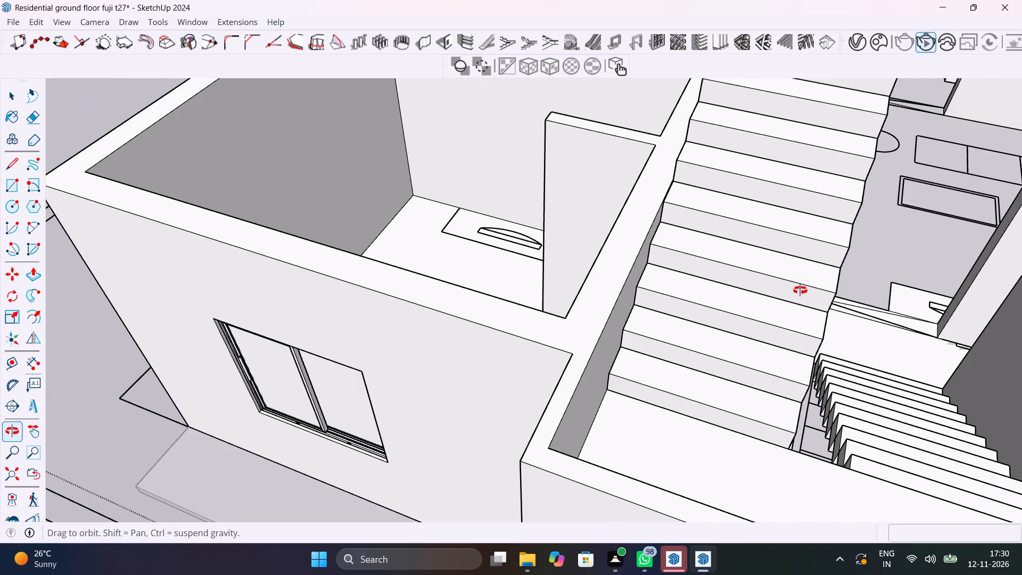
Delete the topmost step of the second flight.
{"action": "middle_click_drag", "start_coordinate": [800, 290], "coordinate": [559, 300]}
{"action": "scroll", "coordinate": [595, 313], "scroll_direction": "down", "scroll_amount": 4}
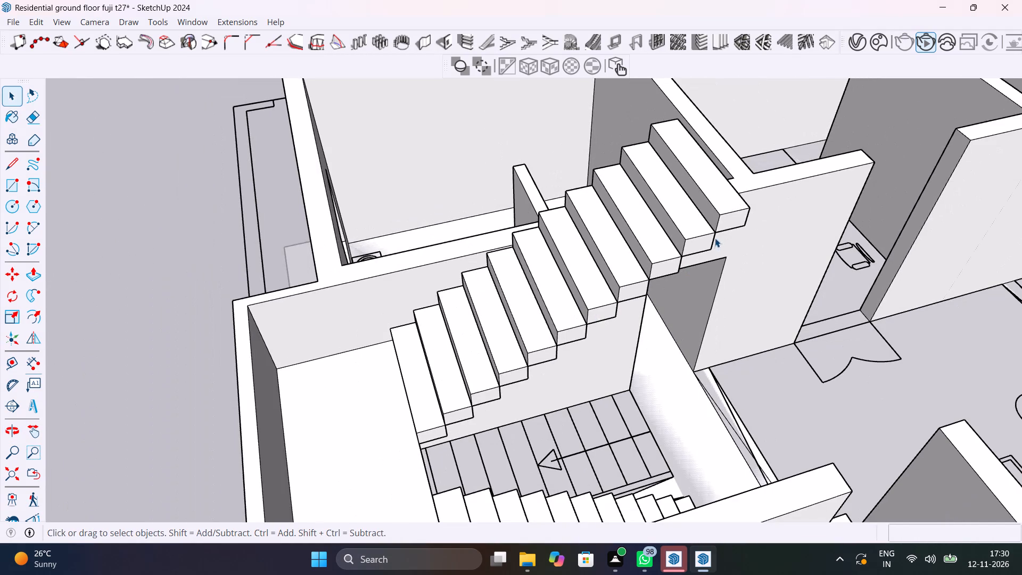
{"action": "left_click", "coordinate": [732, 208]}
{"action": "key", "text": "Delete"}
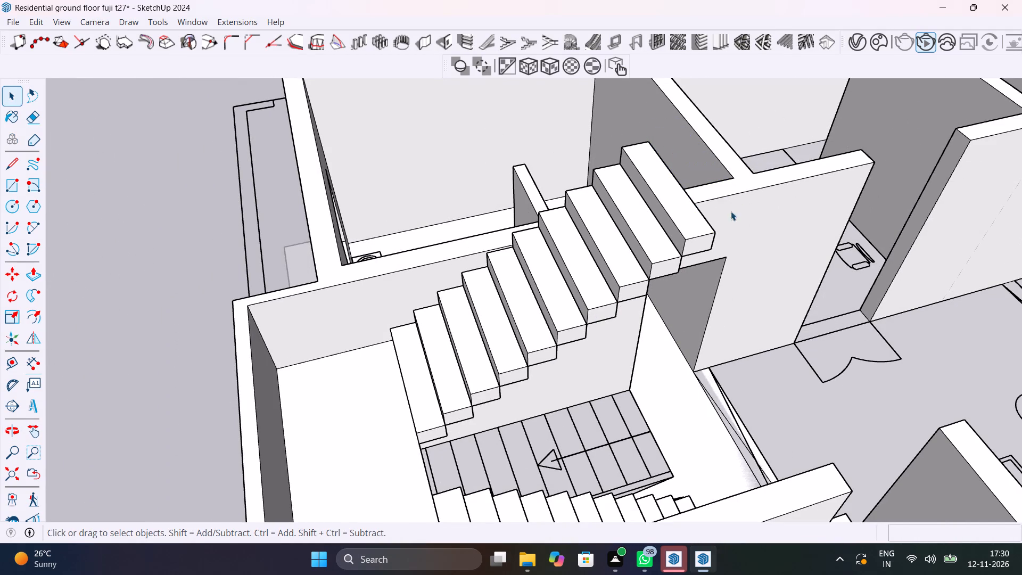
Delete the four uppermost remaining steps of the second flight, one after another from the top down.
{"action": "left_click", "coordinate": [691, 246]}
{"action": "key", "text": "Delete"}
{"action": "left_click", "coordinate": [671, 259]}
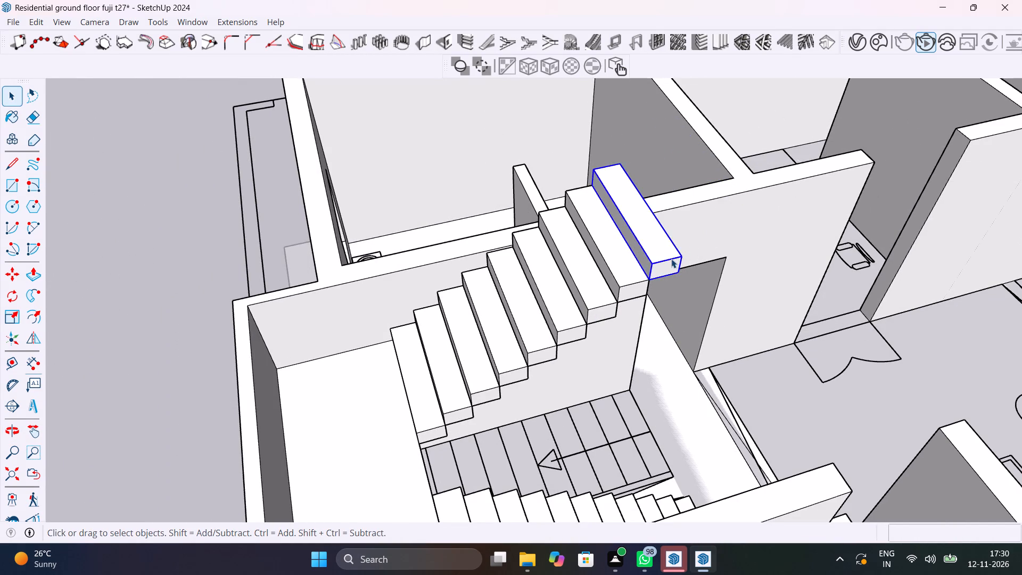
{"action": "key", "text": "Delete"}
{"action": "left_click", "coordinate": [640, 289]}
{"action": "key", "text": "Delete"}
{"action": "left_click", "coordinate": [602, 301]}
{"action": "key", "text": "Delete"}
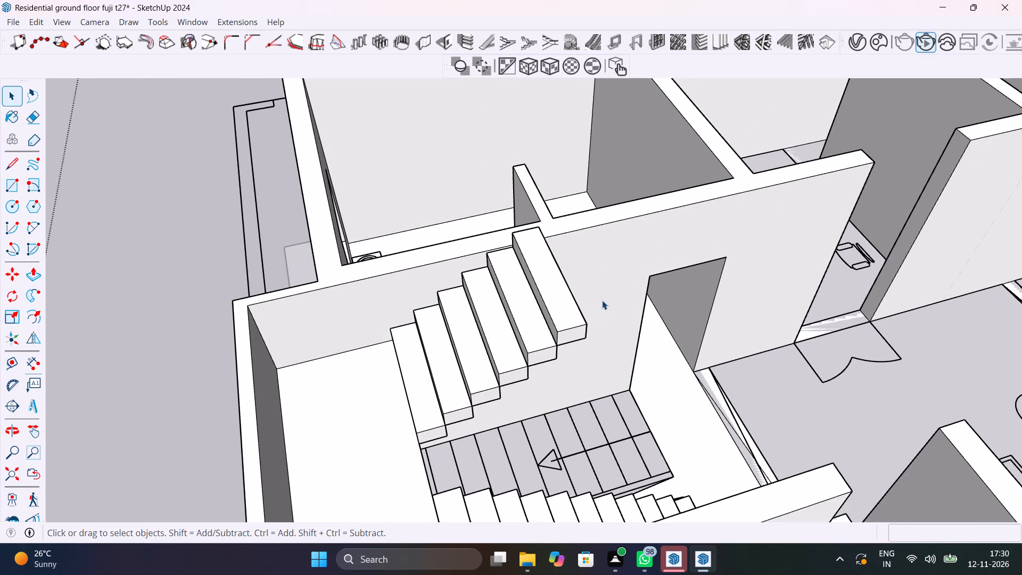
Save the model with the shortened second flight.
{"action": "middle_click_drag", "start_coordinate": [535, 292], "coordinate": [802, 298]}
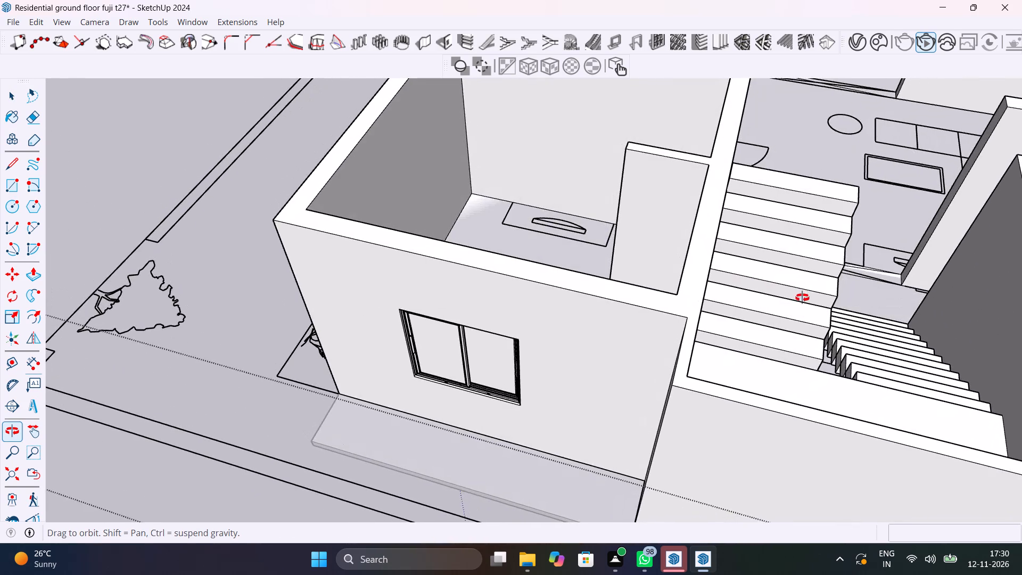
{"action": "middle_click_drag", "start_coordinate": [802, 298], "coordinate": [858, 302]}
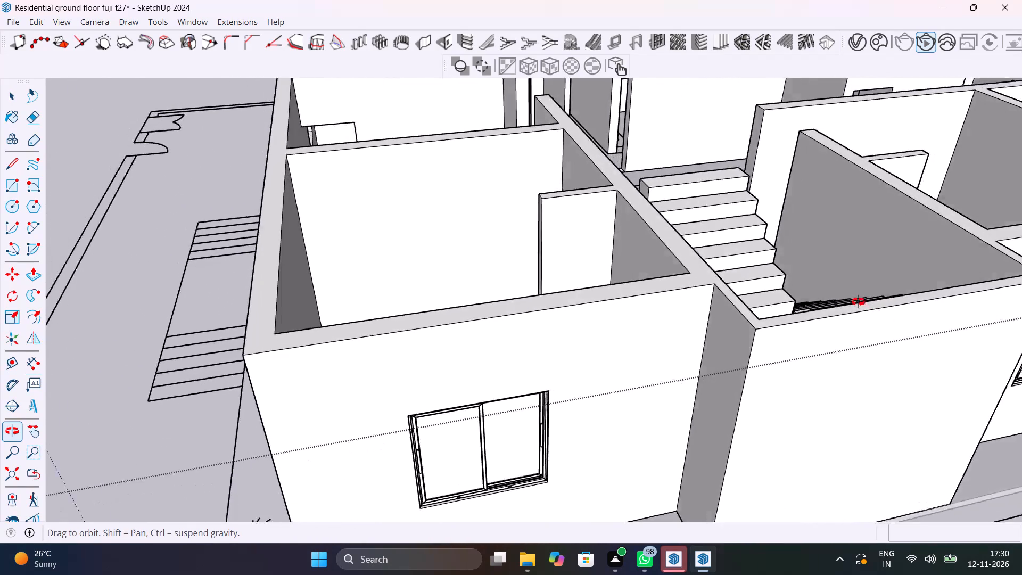
{"action": "middle_click_drag", "start_coordinate": [858, 302], "coordinate": [618, 294]}
{"action": "scroll", "coordinate": [631, 303], "scroll_direction": "down", "scroll_amount": 6}
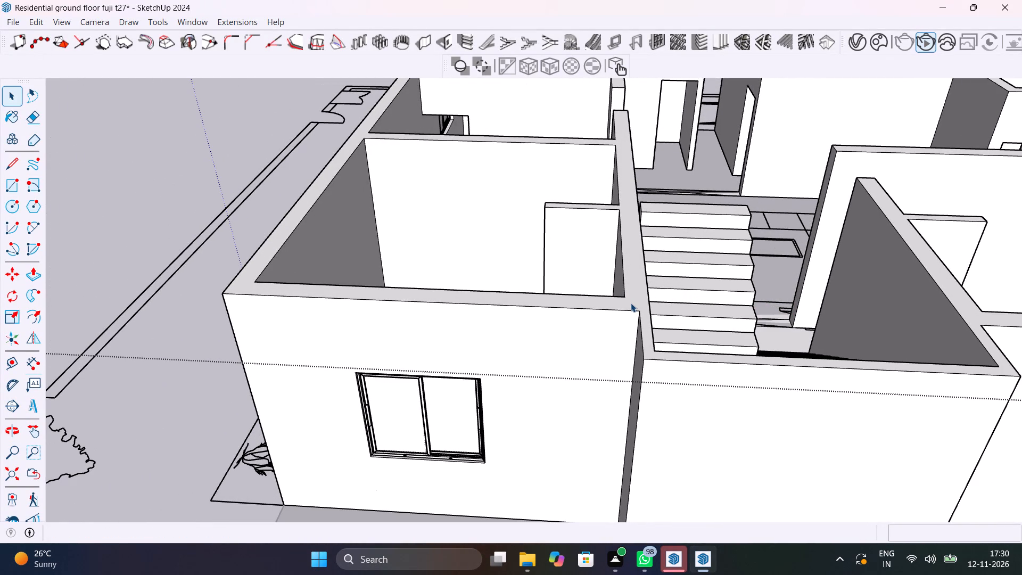
{"action": "key", "text": "ctrl+s"}
Examine the shortened second flight against the landing, the first flight and the stair lines drawn on the floor plan.
{"action": "scroll", "coordinate": [631, 303], "scroll_direction": "down", "scroll_amount": 6}
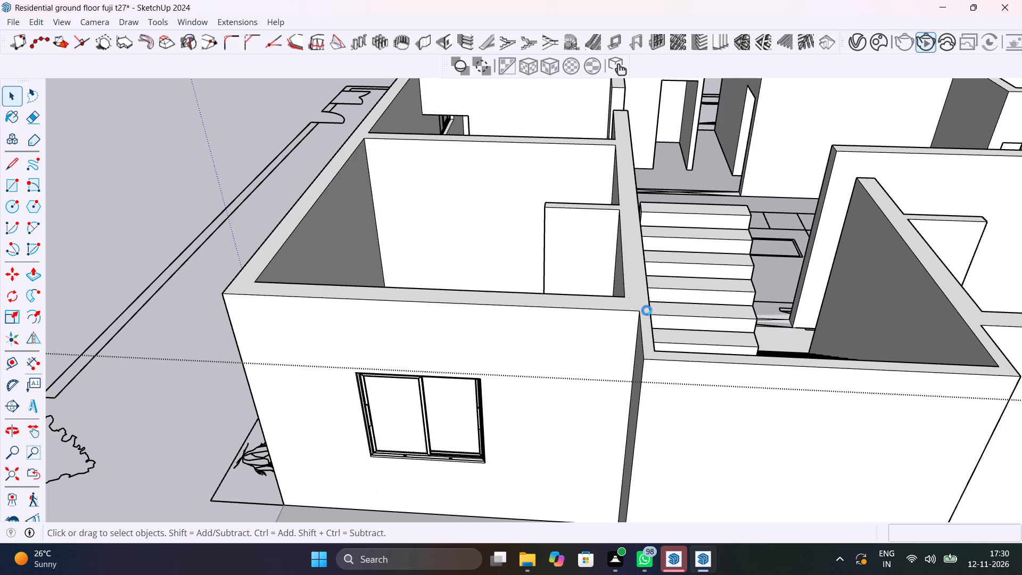
{"action": "scroll", "coordinate": [745, 311], "scroll_direction": "down", "scroll_amount": 5}
{"action": "middle_click_drag", "start_coordinate": [763, 320], "coordinate": [496, 335]}
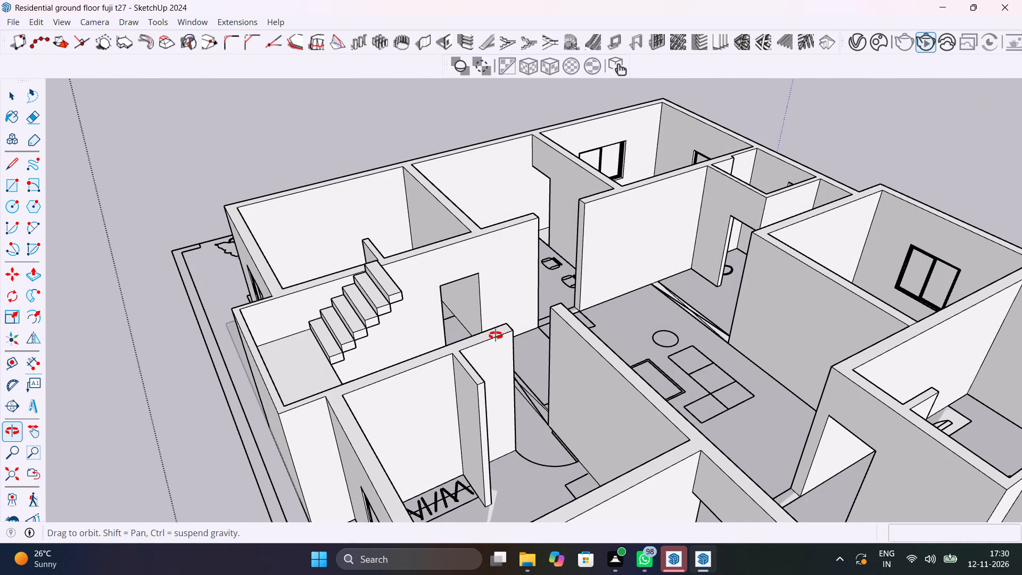
{"action": "middle_click_drag", "start_coordinate": [496, 335], "coordinate": [342, 331]}
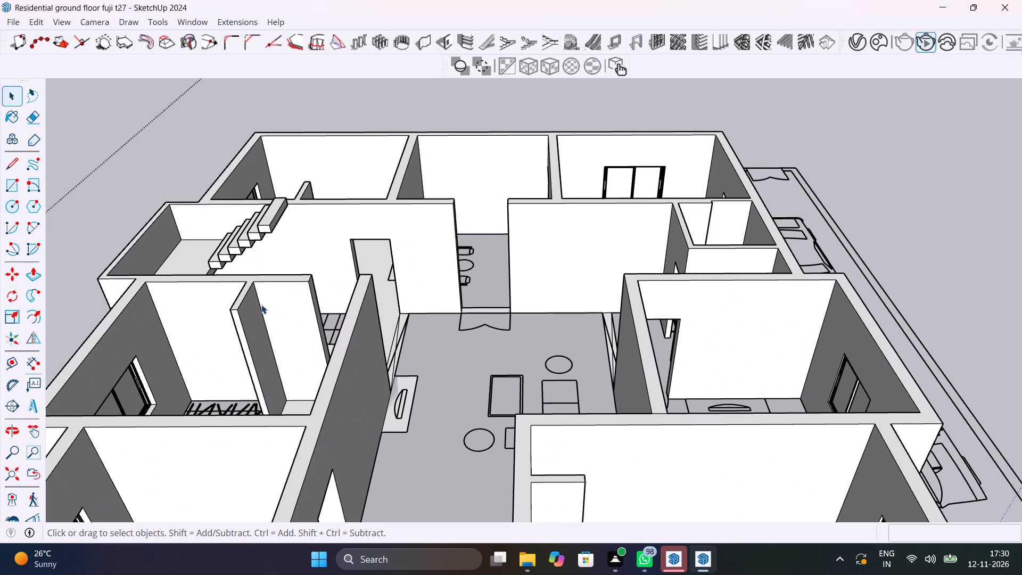
{"action": "middle_click_drag", "start_coordinate": [273, 308], "coordinate": [689, 421], "text": "shift"}
{"action": "scroll", "coordinate": [589, 416], "scroll_direction": "up", "scroll_amount": 6}
{"action": "middle_click_drag", "start_coordinate": [624, 450], "coordinate": [591, 425], "text": "shift"}
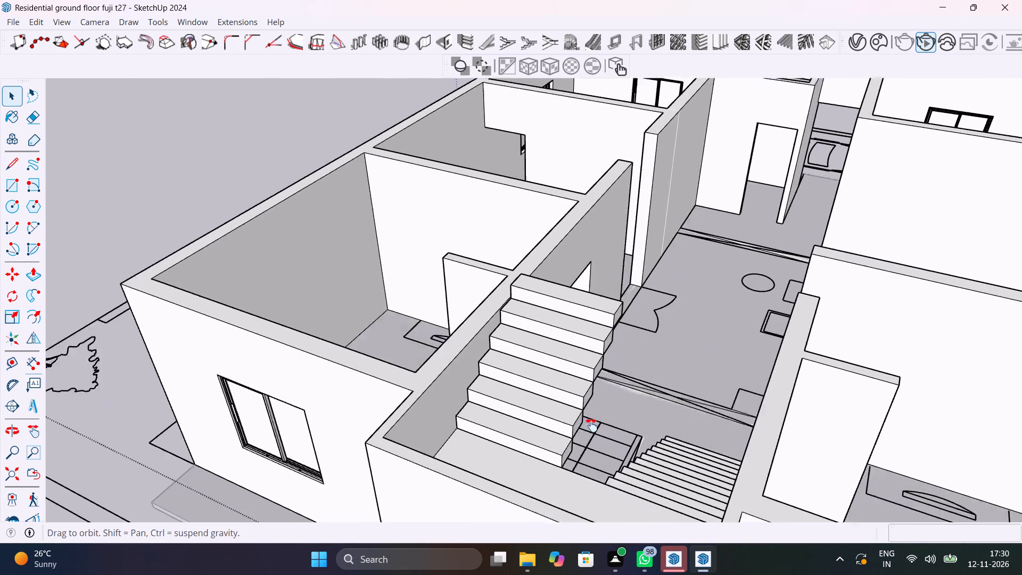
{"action": "middle_click_drag", "start_coordinate": [591, 425], "coordinate": [389, 328], "text": "shift"}
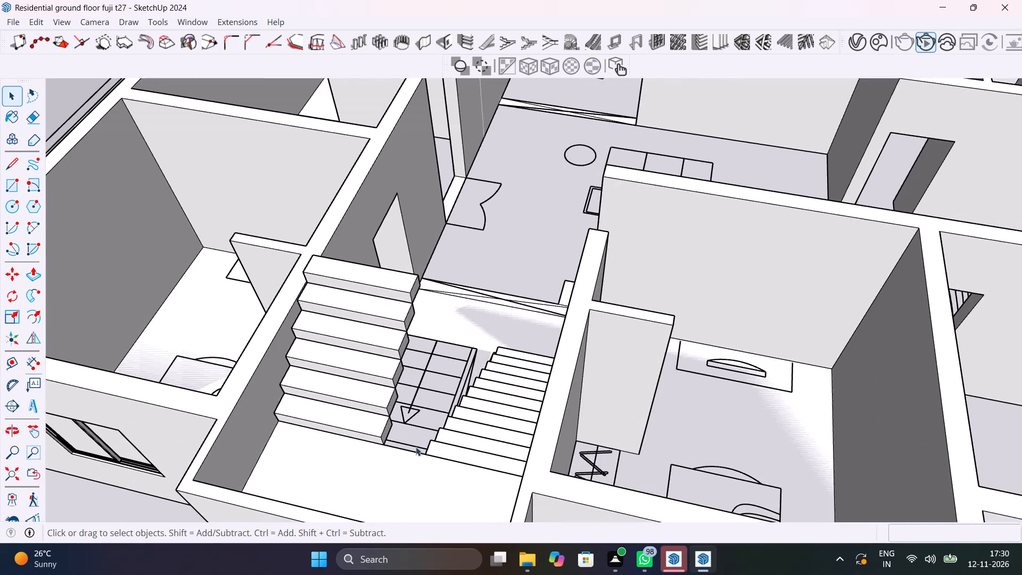
{"action": "scroll", "coordinate": [413, 456], "scroll_direction": "up", "scroll_amount": 5}
{"action": "middle_click_drag", "start_coordinate": [418, 455], "coordinate": [614, 489], "text": "shift"}
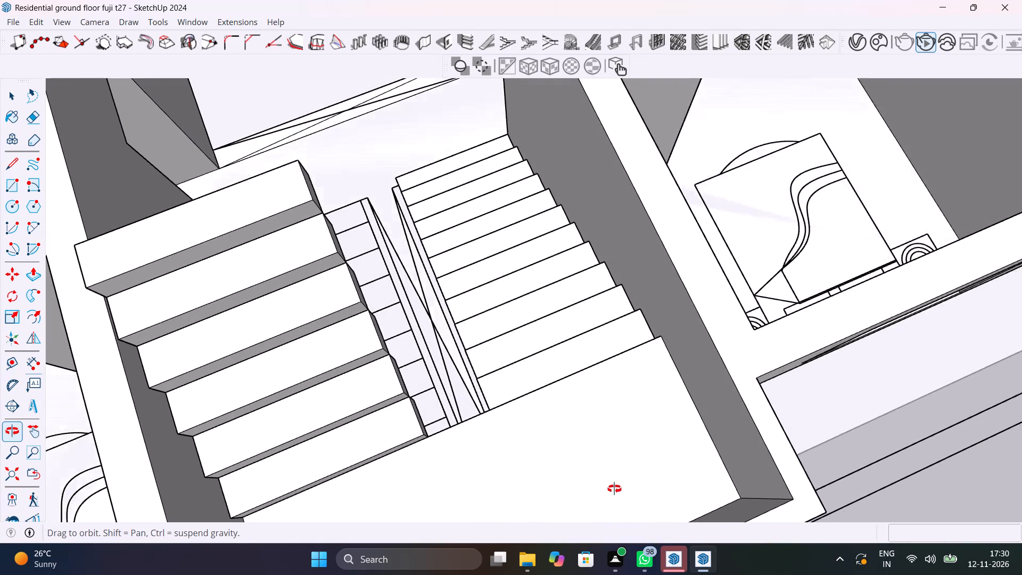
{"action": "middle_click_drag", "start_coordinate": [614, 489], "coordinate": [645, 522], "text": "shift"}
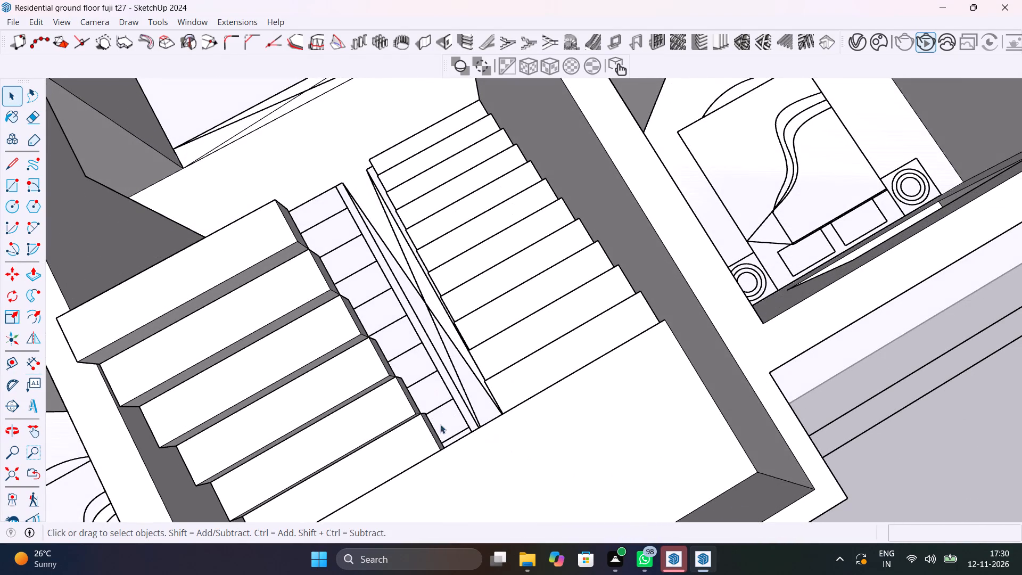
{"action": "scroll", "coordinate": [441, 431], "scroll_direction": "up", "scroll_amount": 6}
{"action": "middle_click_drag", "start_coordinate": [492, 428], "coordinate": [480, 404]}
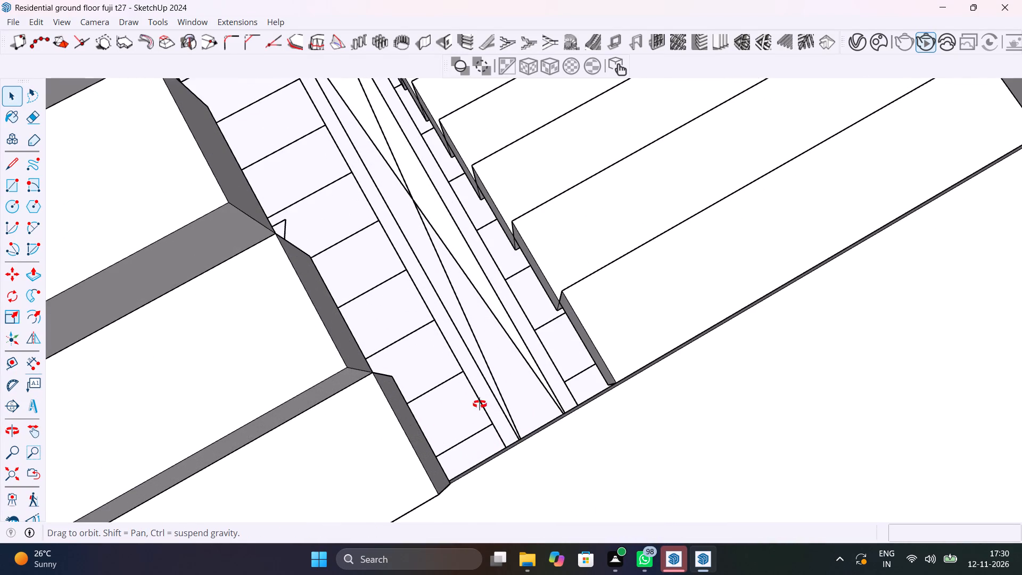
{"action": "middle_click_drag", "start_coordinate": [480, 404], "coordinate": [447, 380]}
{"action": "scroll", "coordinate": [447, 379], "scroll_direction": "down", "scroll_amount": 9}
Measure the width of the second flight's drawn stair line nearest the hall on the floor plan, without placing a dimension.
{"action": "middle_click_drag", "start_coordinate": [440, 281], "coordinate": [555, 467], "text": "shift"}
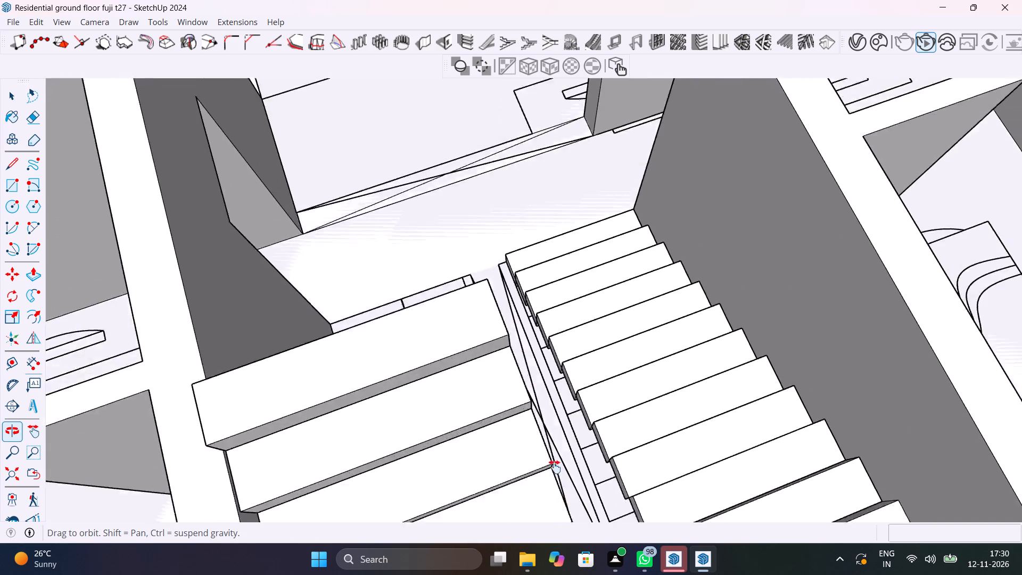
{"action": "middle_click_drag", "start_coordinate": [555, 467], "coordinate": [666, 574], "text": "shift"}
{"action": "scroll", "coordinate": [512, 384], "scroll_direction": "up", "scroll_amount": 6}
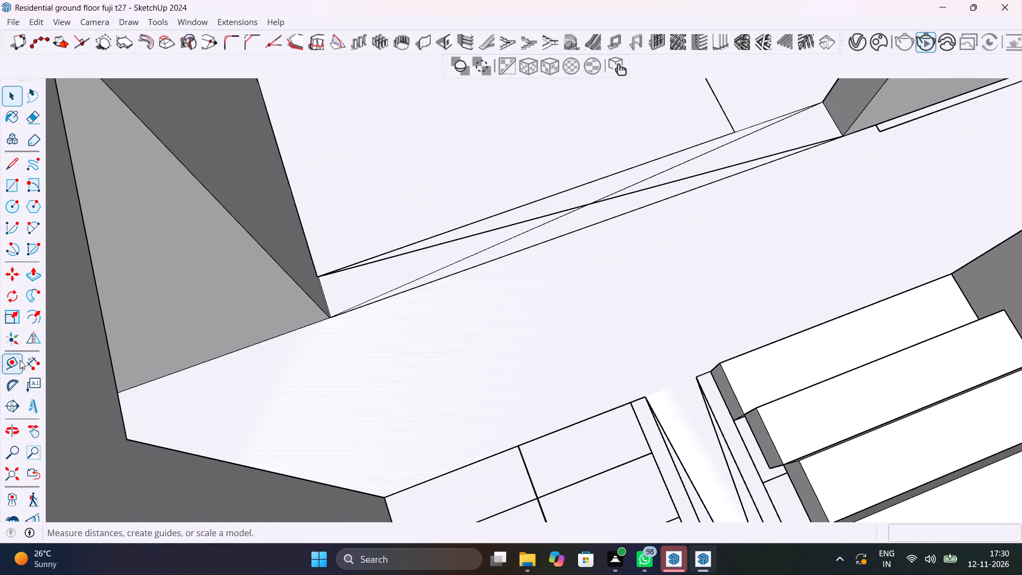
{"action": "left_click", "coordinate": [33, 358]}
{"action": "scroll", "coordinate": [350, 439], "scroll_direction": "down", "scroll_amount": 3}
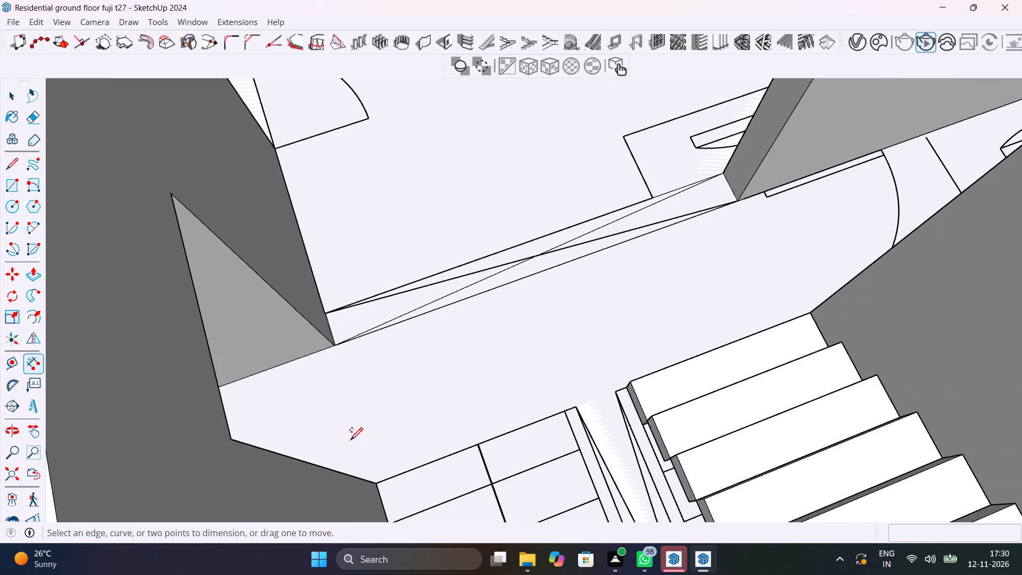
{"action": "scroll", "coordinate": [391, 504], "scroll_direction": "down", "scroll_amount": 1}
{"action": "middle_click_drag", "start_coordinate": [391, 503], "coordinate": [370, 394], "text": "shift"}
{"action": "scroll", "coordinate": [370, 395], "scroll_direction": "up", "scroll_amount": 1}
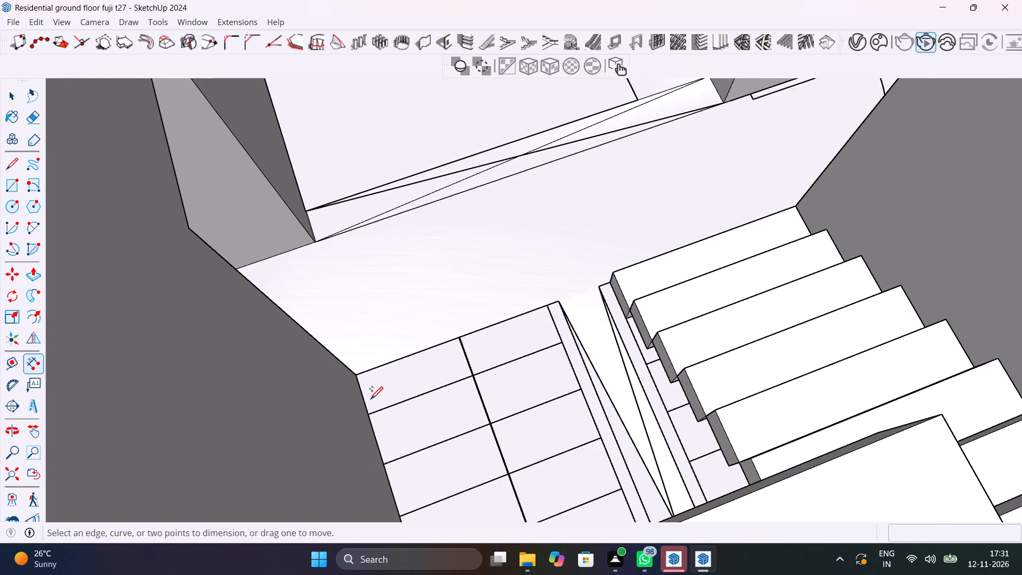
{"action": "left_click", "coordinate": [370, 414]}
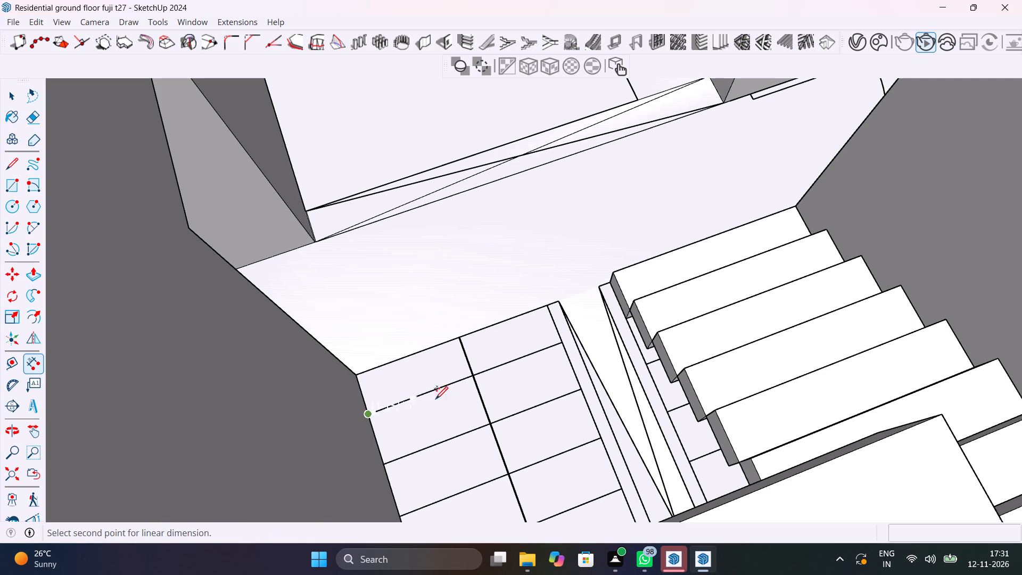
{"action": "left_click", "coordinate": [562, 342]}
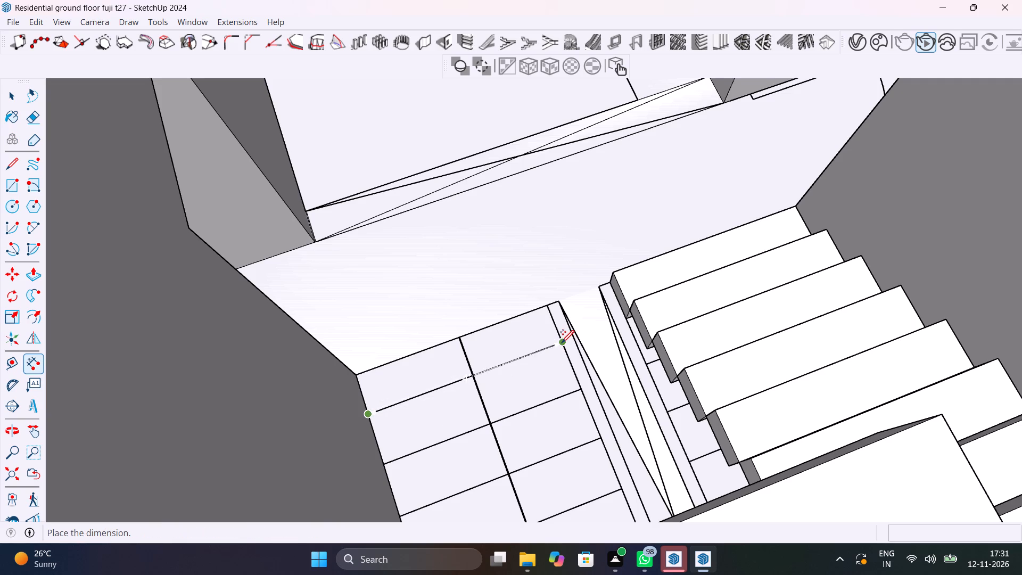
{"action": "key", "text": "Escape"}
Measure the width of the second flight's lowest modelled step along its front upper edge, without placing a dimension.
{"action": "scroll", "coordinate": [532, 244], "scroll_direction": "down", "scroll_amount": 13}
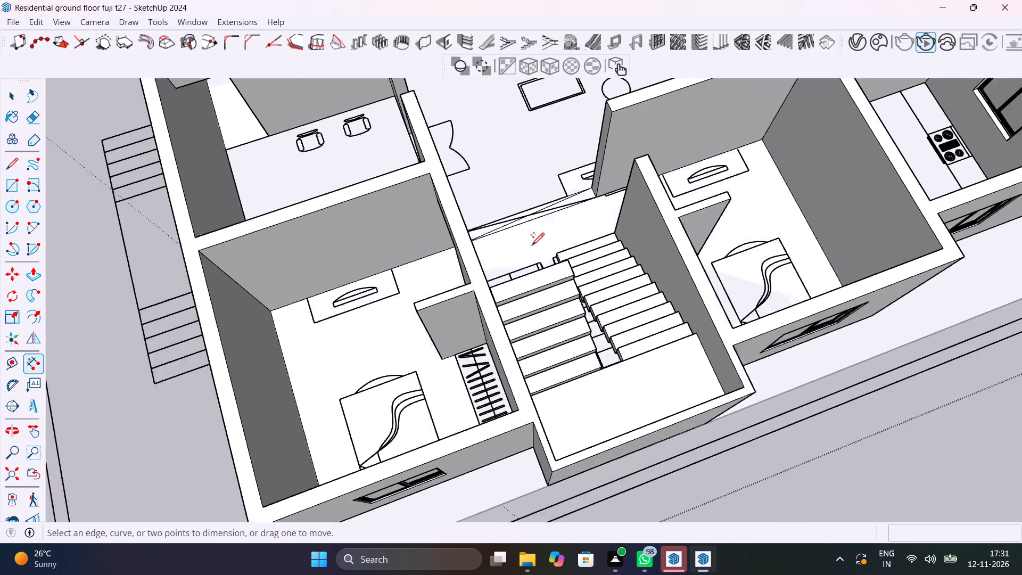
{"action": "middle_click_drag", "start_coordinate": [573, 388], "coordinate": [476, 336], "text": "shift"}
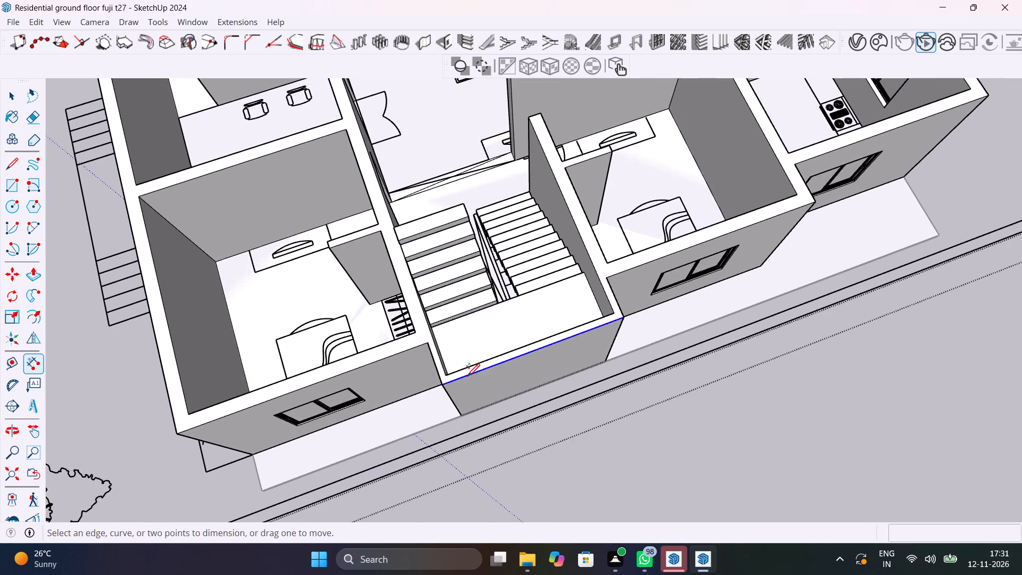
{"action": "scroll", "coordinate": [467, 375], "scroll_direction": "up", "scroll_amount": 5}
{"action": "scroll", "coordinate": [424, 268], "scroll_direction": "up", "scroll_amount": 12}
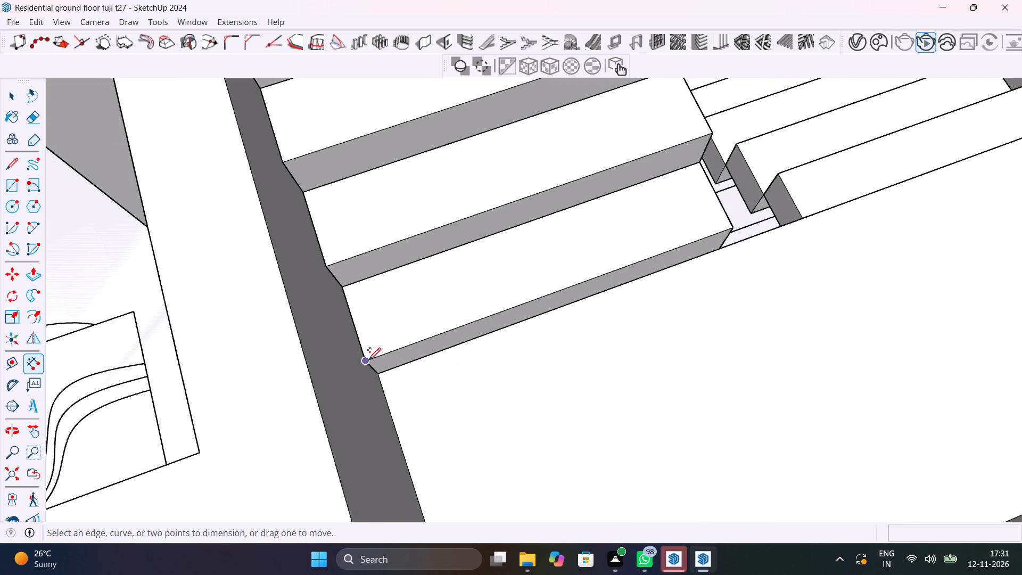
{"action": "left_click", "coordinate": [368, 360]}
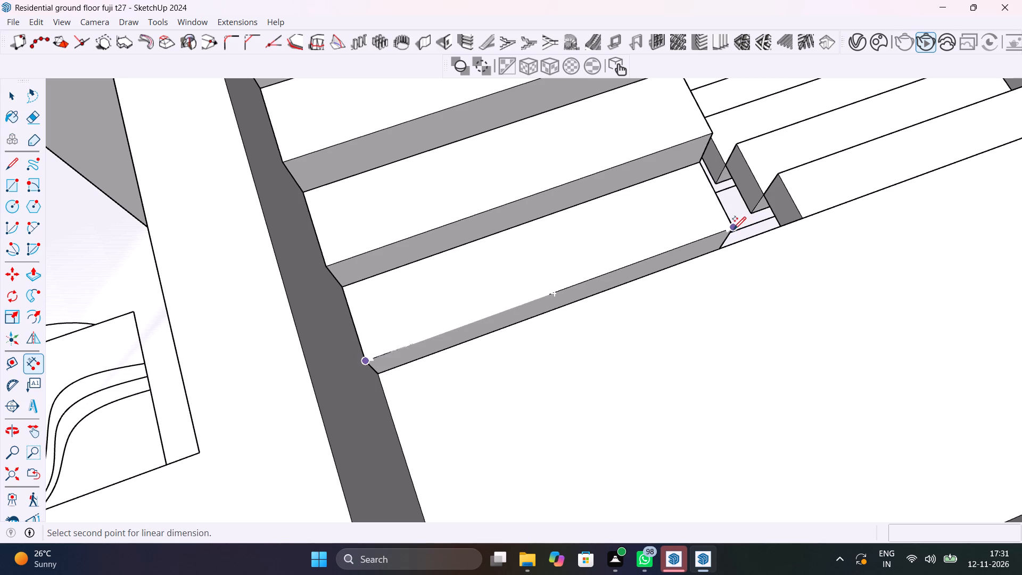
{"action": "left_click", "coordinate": [733, 228]}
{"action": "scroll", "coordinate": [710, 195], "scroll_direction": "down", "scroll_amount": 14}
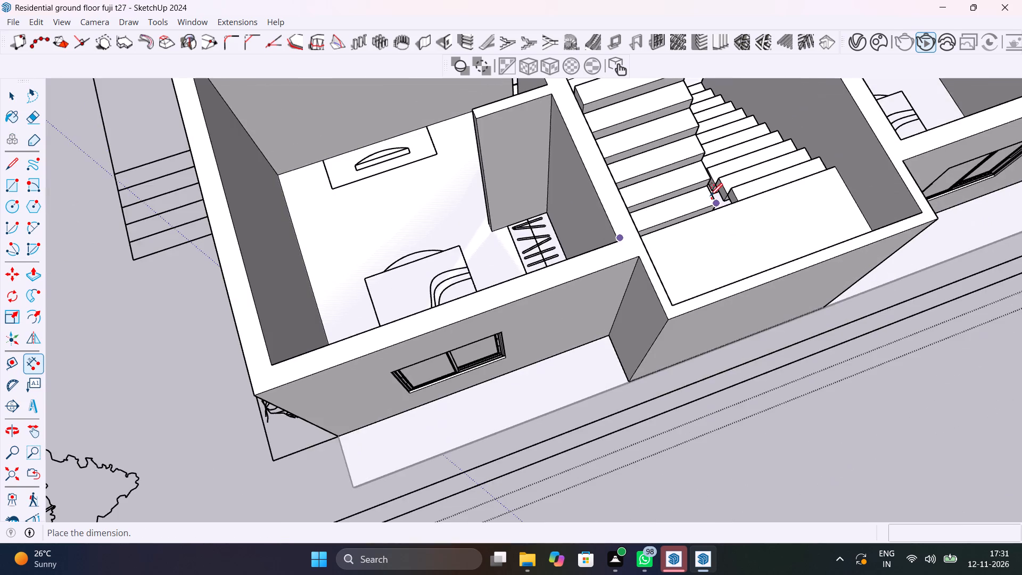
{"action": "scroll", "coordinate": [694, 113], "scroll_direction": "down", "scroll_amount": 4}
{"action": "middle_click_drag", "start_coordinate": [695, 112], "coordinate": [544, 416], "text": "shift"}
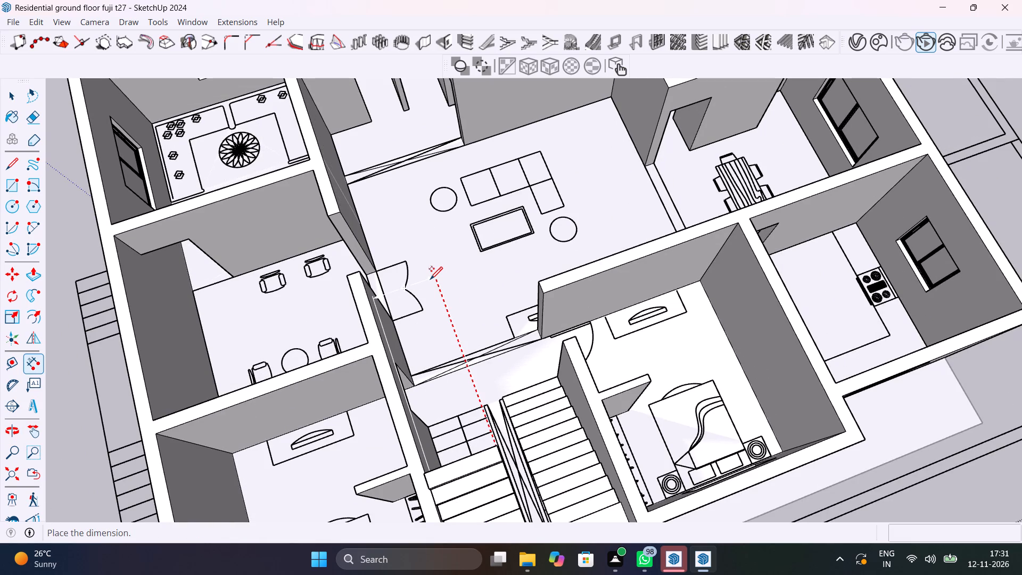
{"action": "key", "text": "Escape"}
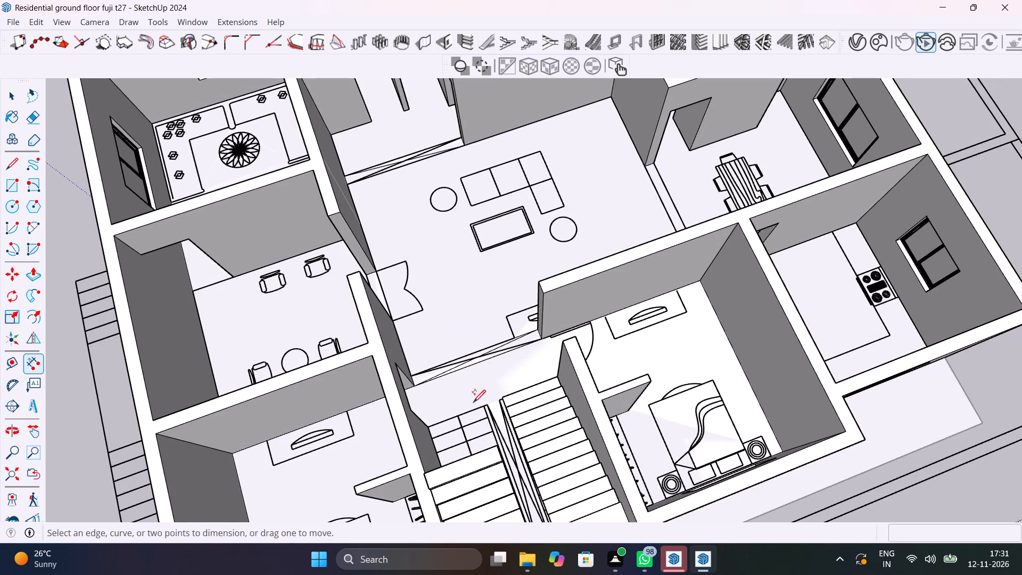
{"action": "key", "text": "space"}
Save the model.
{"action": "middle_click_drag", "start_coordinate": [494, 442], "coordinate": [576, 321], "text": "shift"}
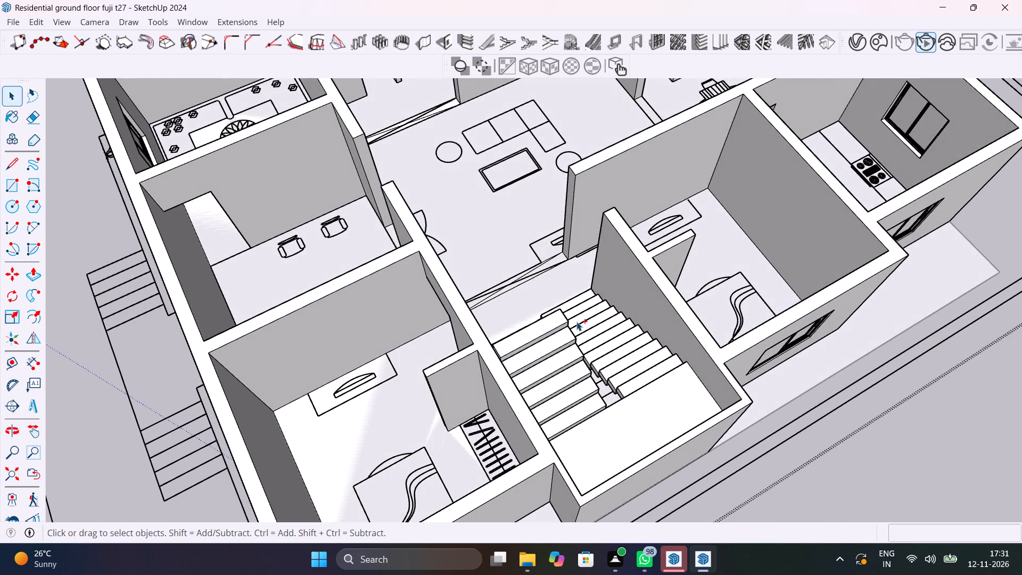
{"action": "key", "text": "ctrl+s"}
Examine the stairwell from outside and above, comparing both flights with the landing and the surrounding walls.
{"action": "middle_click_drag", "start_coordinate": [553, 391], "coordinate": [416, 230]}
{"action": "middle_click_drag", "start_coordinate": [558, 398], "coordinate": [362, 238]}
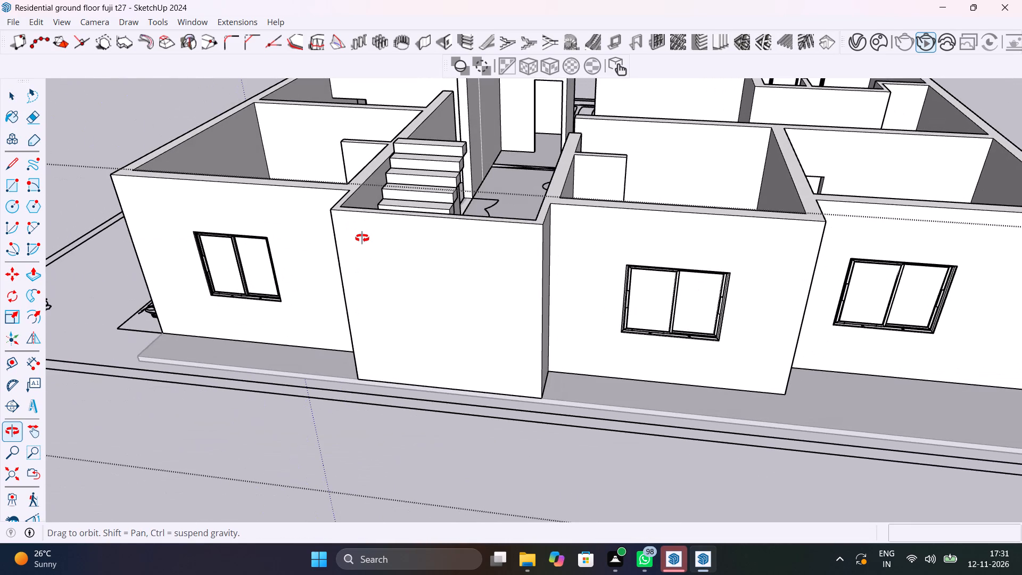
{"action": "middle_click_drag", "start_coordinate": [362, 238], "coordinate": [362, 239]}
{"action": "middle_click_drag", "start_coordinate": [435, 236], "coordinate": [499, 348], "text": "shift"}
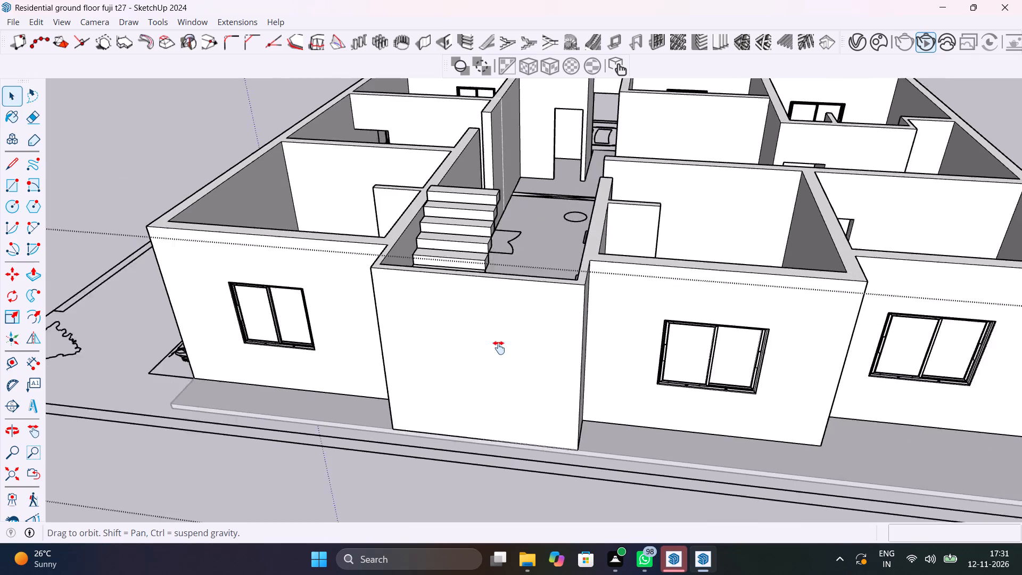
{"action": "middle_click_drag", "start_coordinate": [499, 348], "coordinate": [421, 418], "text": "shift"}
{"action": "scroll", "coordinate": [486, 377], "scroll_direction": "up", "scroll_amount": 6}
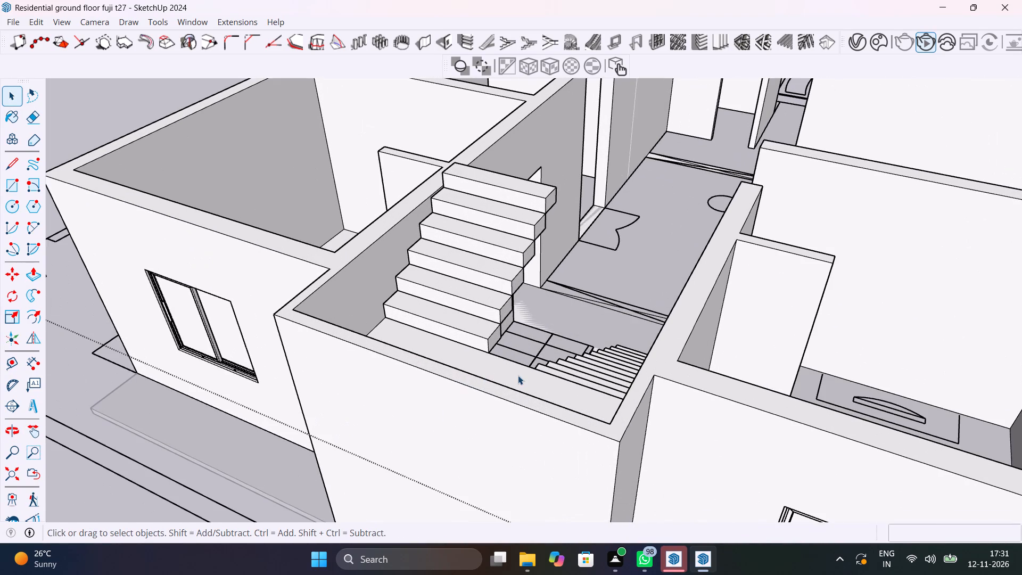
{"action": "middle_click_drag", "start_coordinate": [538, 387], "coordinate": [588, 489]}
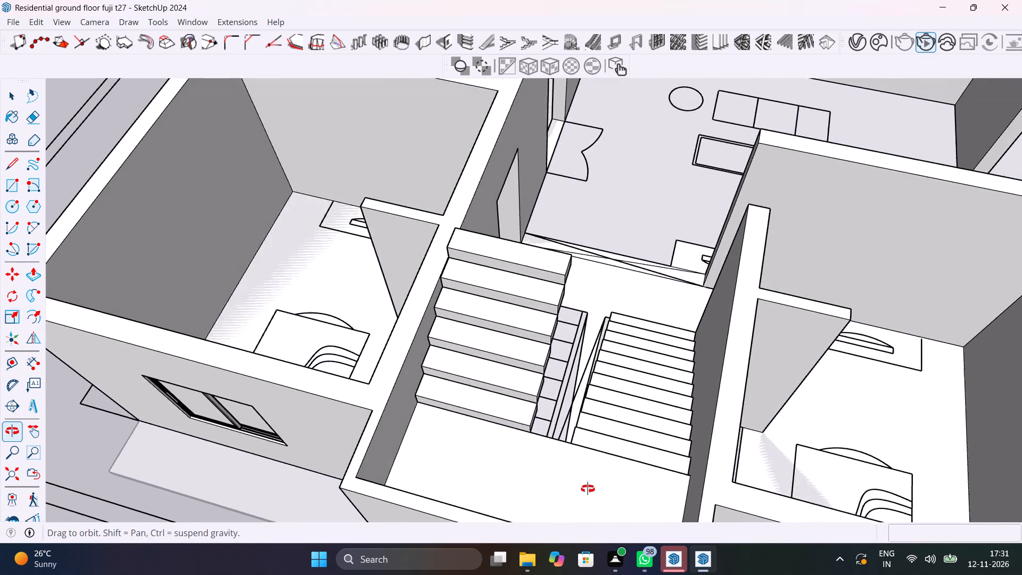
{"action": "middle_click_drag", "start_coordinate": [588, 489], "coordinate": [516, 488]}
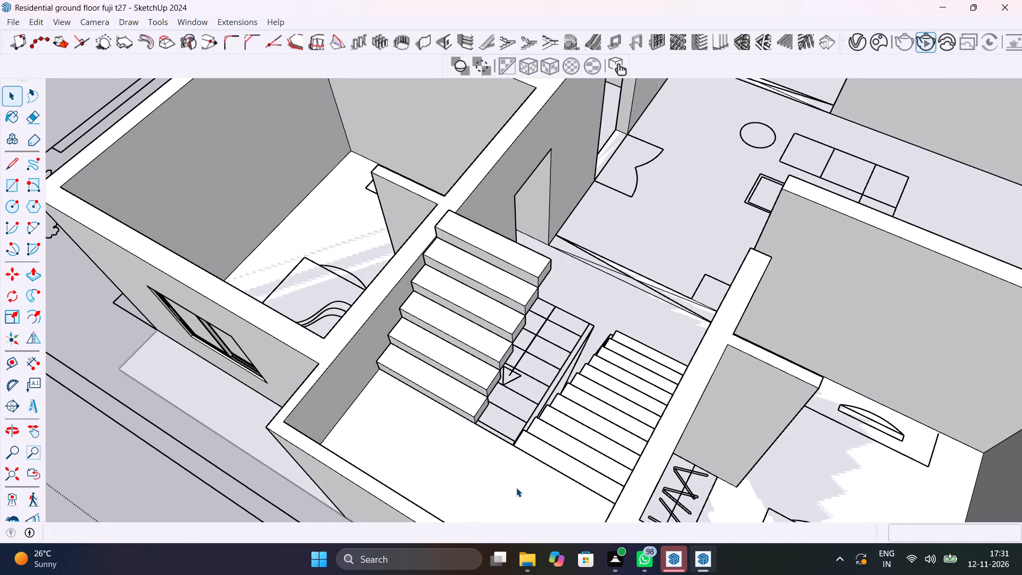
Save the model again.
{"action": "key", "text": "ctrl+s"}
Inspect the finished staircase from several sides, checking both flights against the landing, the stairwell walls and the adjoining rooms.
{"action": "scroll", "coordinate": [516, 488], "scroll_direction": "up", "scroll_amount": 1, "text": "ctrl"}
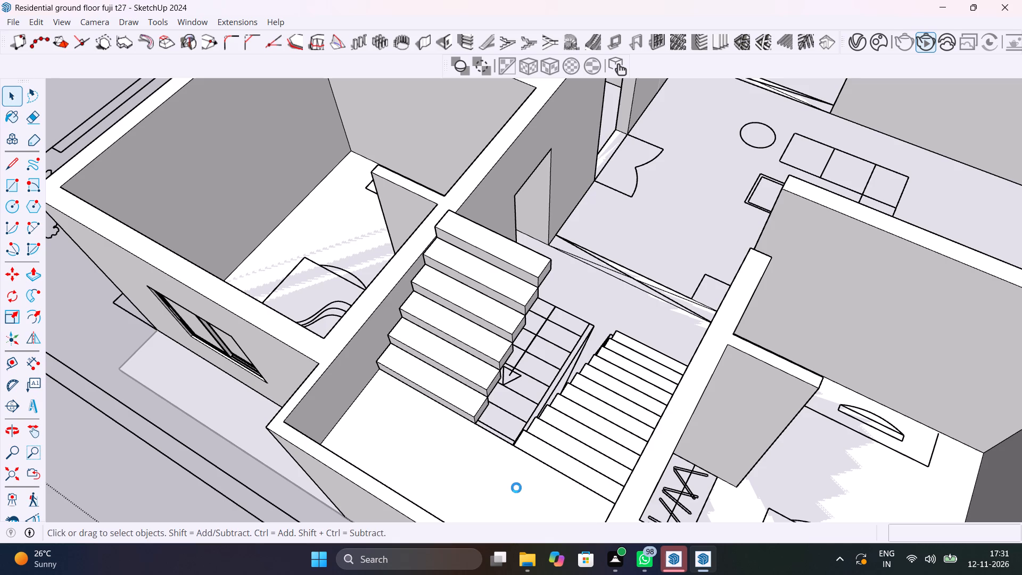
{"action": "scroll", "coordinate": [516, 487], "scroll_direction": "up", "scroll_amount": 6}
{"action": "middle_click_drag", "start_coordinate": [431, 413], "coordinate": [622, 443]}
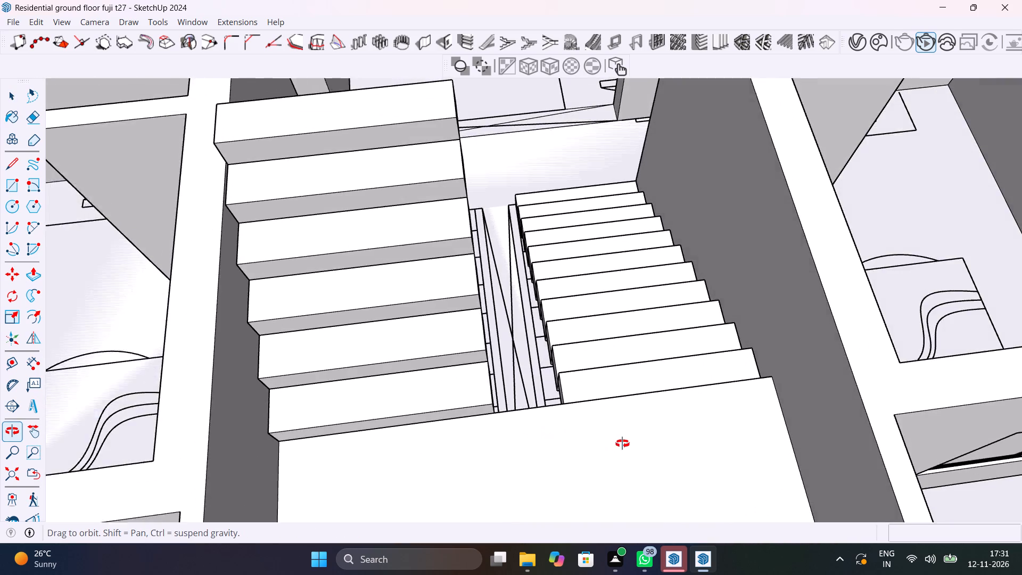
{"action": "middle_click_drag", "start_coordinate": [622, 443], "coordinate": [503, 417]}
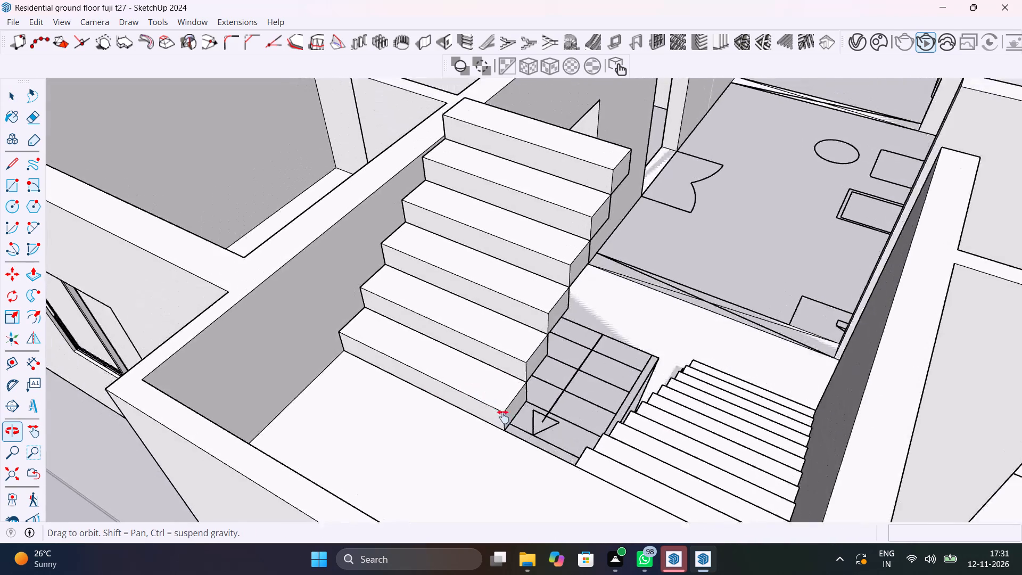
{"action": "middle_click_drag", "start_coordinate": [503, 417], "coordinate": [658, 331]}
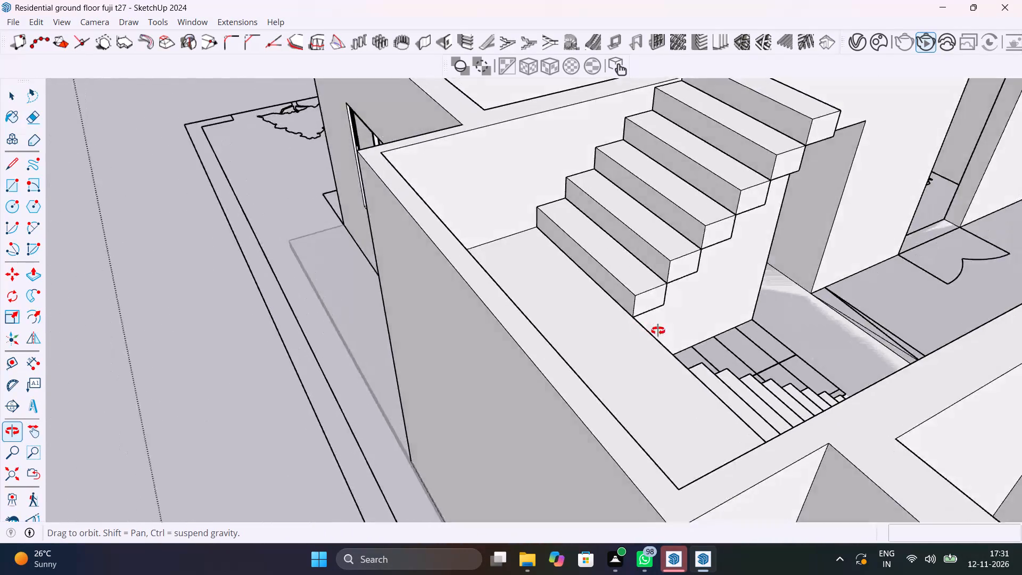
{"action": "middle_click_drag", "start_coordinate": [658, 331], "coordinate": [362, 325]}
{"action": "scroll", "coordinate": [490, 335], "scroll_direction": "down", "scroll_amount": 14}
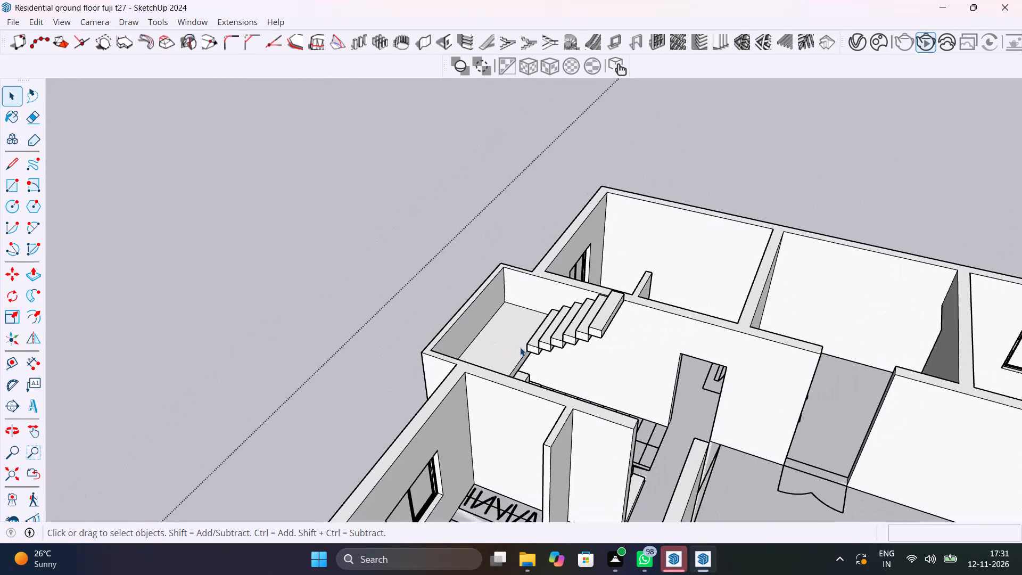
{"action": "scroll", "coordinate": [541, 349], "scroll_direction": "up", "scroll_amount": 11}
{"action": "middle_click_drag", "start_coordinate": [541, 349], "coordinate": [359, 333], "text": "shift"}
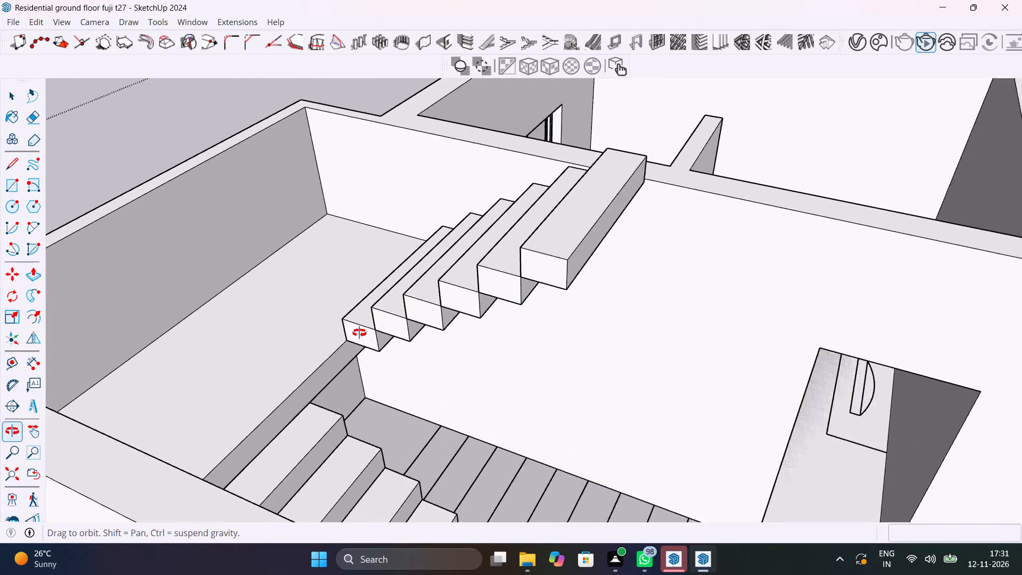
{"action": "middle_click_drag", "start_coordinate": [359, 333], "coordinate": [810, 371], "text": "shift"}
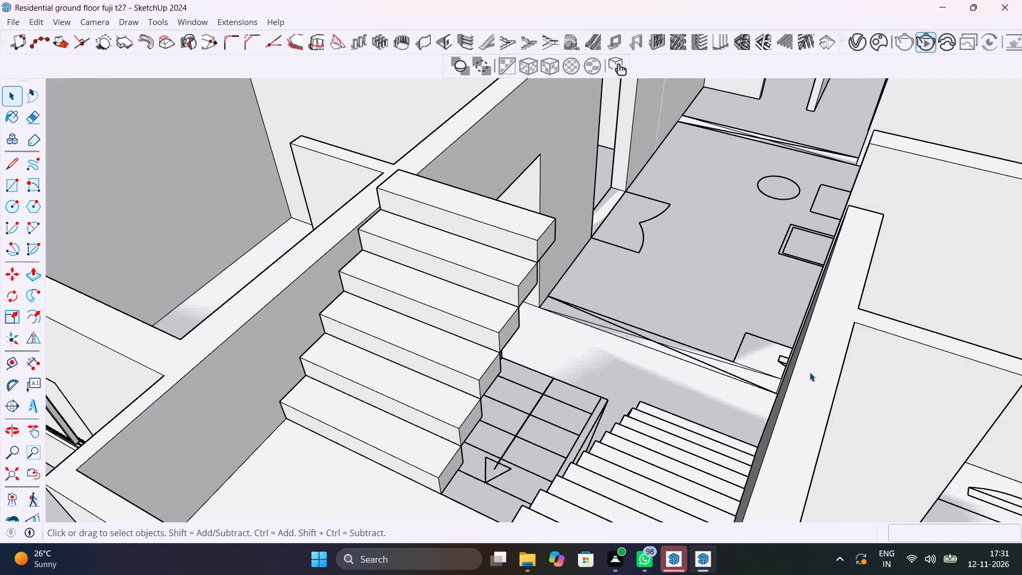
{"action": "scroll", "coordinate": [810, 372], "scroll_direction": "down", "scroll_amount": 7}
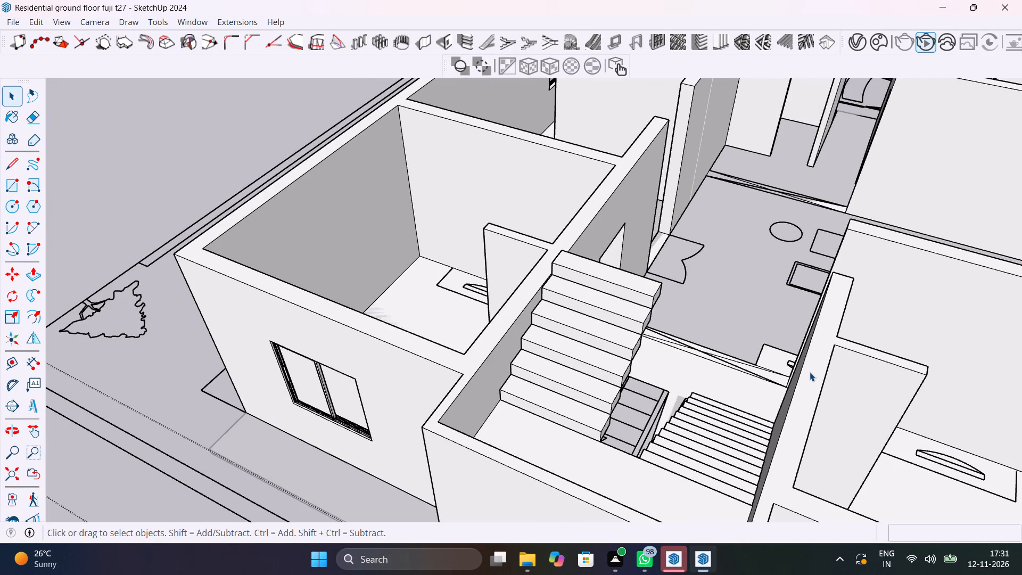
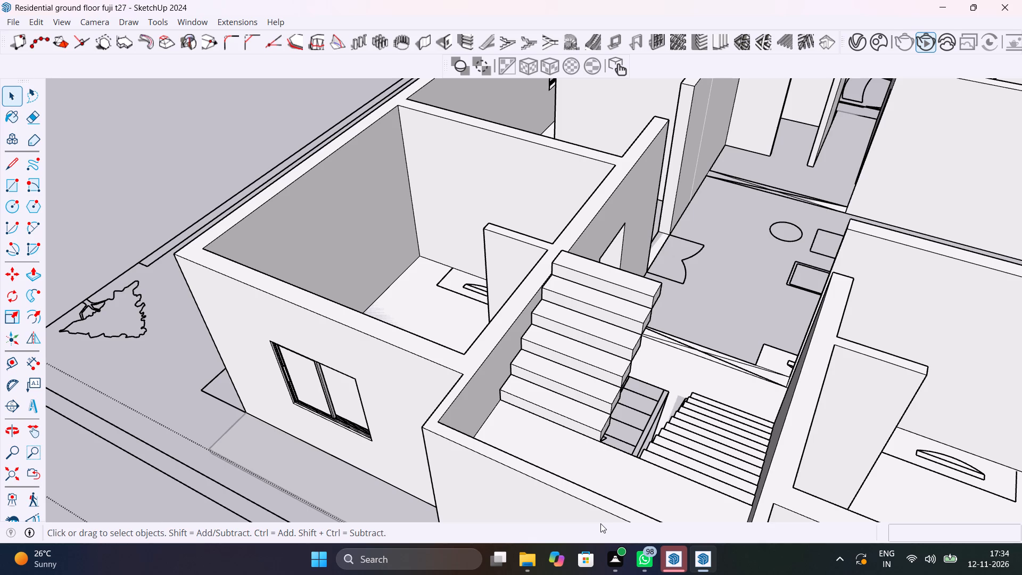
Examine the whole ground floor from several sides, checking how the staircase sits among the walls and rooms.
{"action": "scroll", "coordinate": [649, 431], "scroll_direction": "down", "scroll_amount": 4}
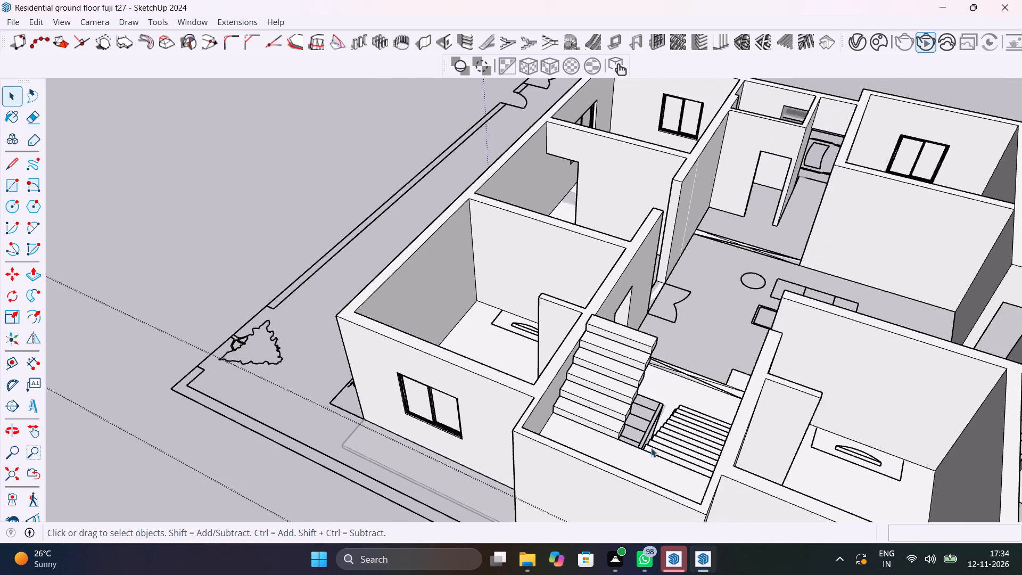
{"action": "middle_click_drag", "start_coordinate": [781, 375], "coordinate": [987, 352]}
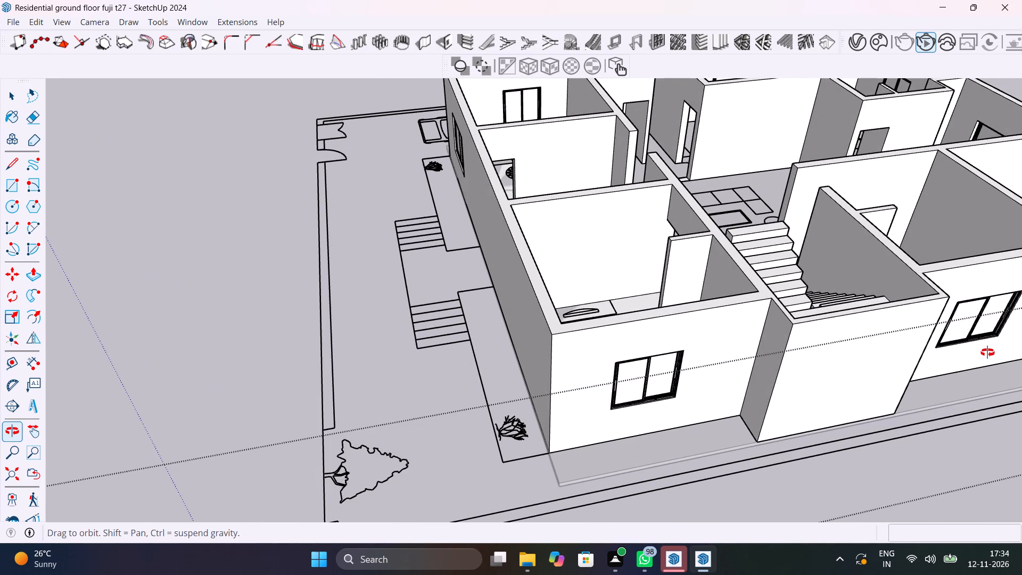
{"action": "middle_click_drag", "start_coordinate": [987, 352], "coordinate": [988, 359]}
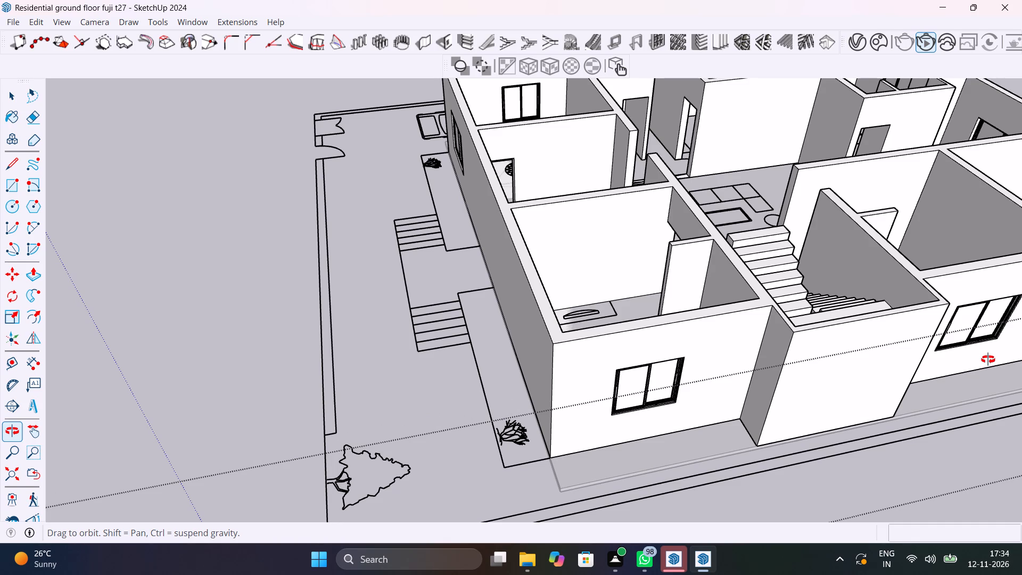
{"action": "middle_click_drag", "start_coordinate": [988, 359], "coordinate": [790, 395]}
{"action": "scroll", "coordinate": [790, 394], "scroll_direction": "down", "scroll_amount": 6}
{"action": "middle_click_drag", "start_coordinate": [790, 395], "coordinate": [792, 409], "text": "shift"}
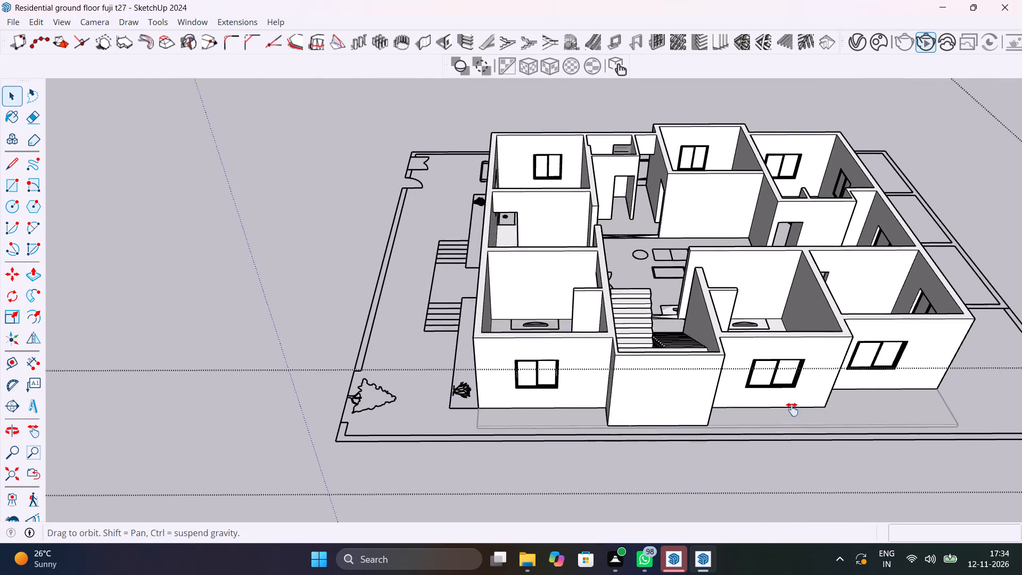
{"action": "middle_click_drag", "start_coordinate": [792, 409], "coordinate": [507, 385], "text": "shift"}
{"action": "scroll", "coordinate": [703, 340], "scroll_direction": "down", "scroll_amount": 5}
{"action": "middle_click_drag", "start_coordinate": [735, 370], "coordinate": [595, 379]}
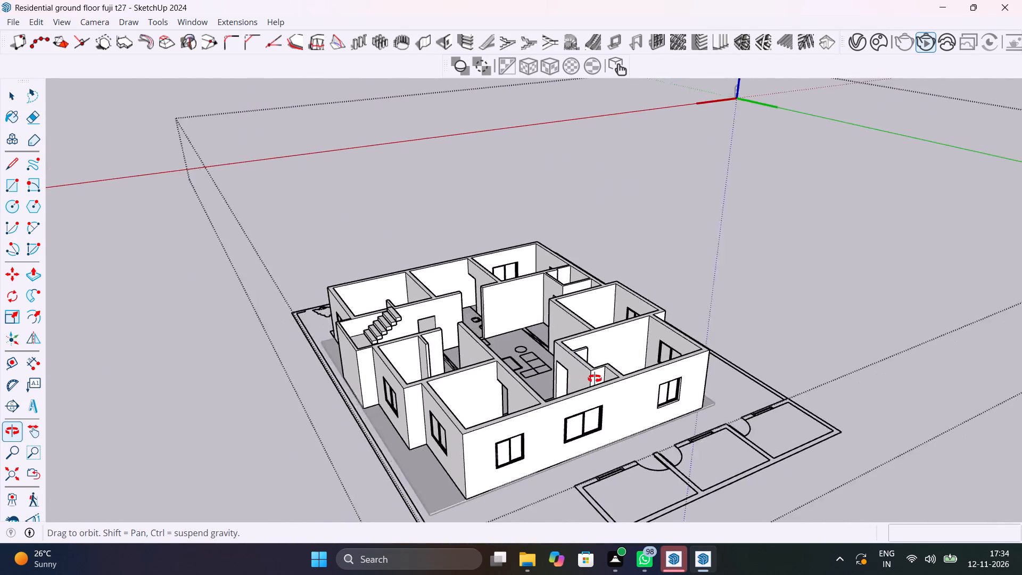
{"action": "middle_click_drag", "start_coordinate": [595, 379], "coordinate": [867, 528]}
{"action": "scroll", "coordinate": [762, 406], "scroll_direction": "up", "scroll_amount": 14}
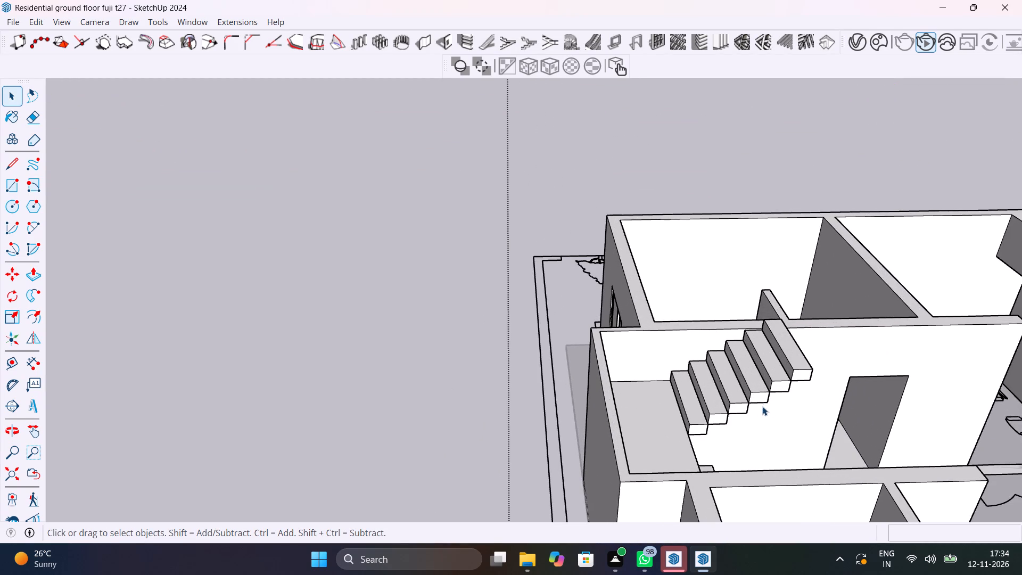
Measure the tread depth along the side edge of the lowest step in the first flight.
{"action": "middle_click_drag", "start_coordinate": [776, 443], "coordinate": [676, 510], "text": "shift"}
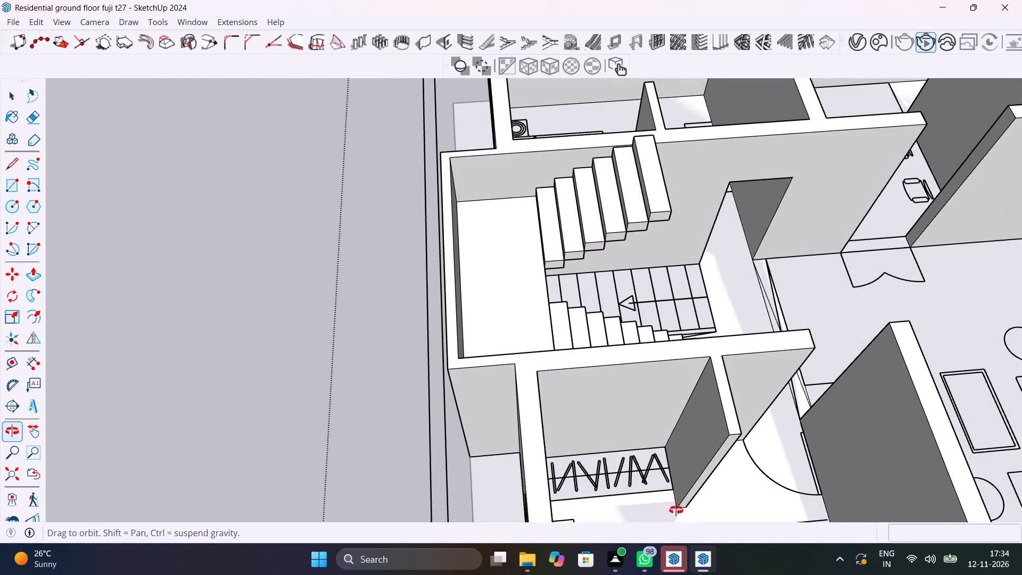
{"action": "middle_click_drag", "start_coordinate": [676, 510], "coordinate": [676, 511], "text": "shift"}
{"action": "scroll", "coordinate": [695, 328], "scroll_direction": "up", "scroll_amount": 6}
{"action": "middle_click_drag", "start_coordinate": [737, 353], "coordinate": [343, 382]}
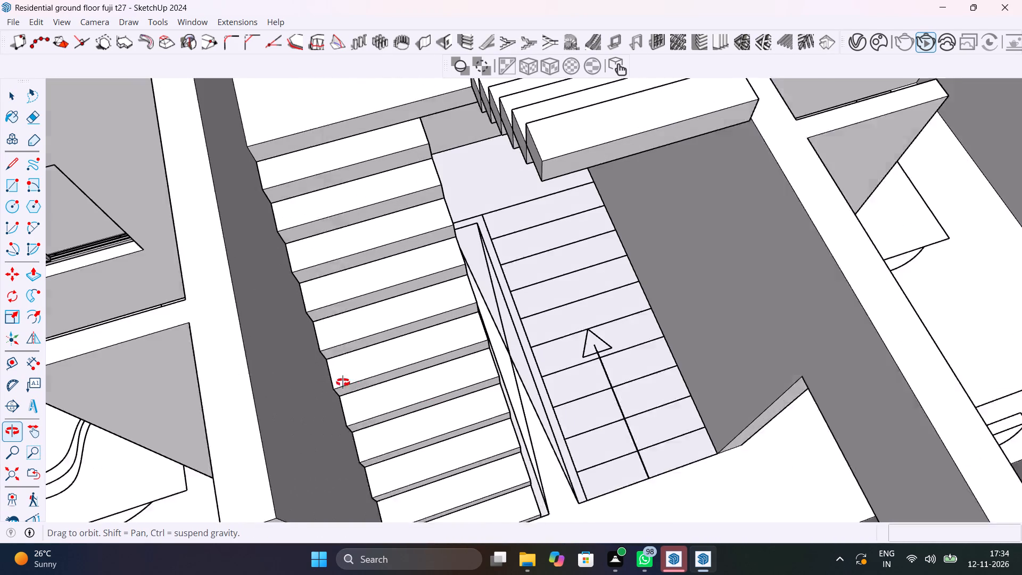
{"action": "middle_click_drag", "start_coordinate": [343, 382], "coordinate": [342, 382]}
{"action": "scroll", "coordinate": [548, 487], "scroll_direction": "up", "scroll_amount": 4}
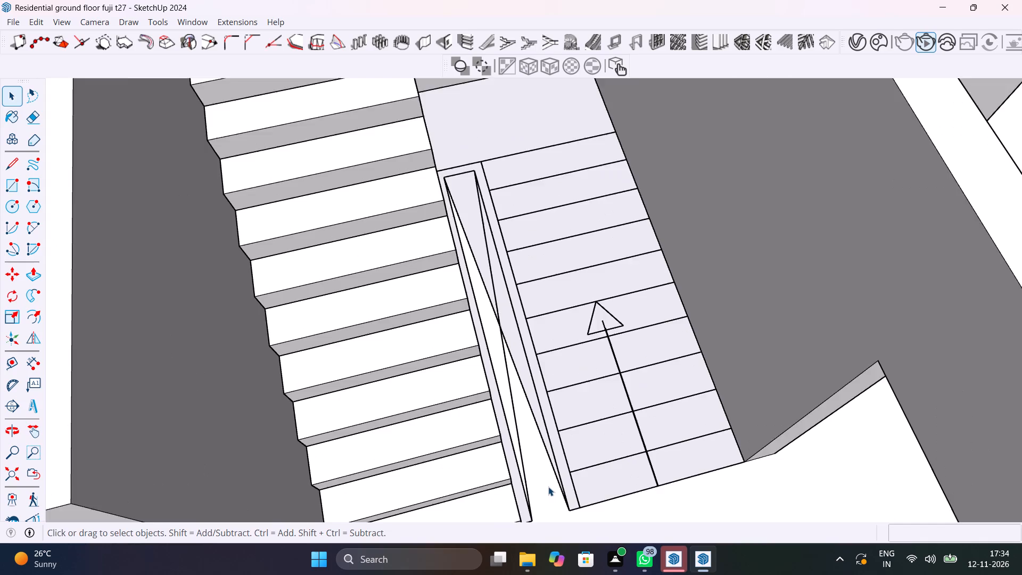
{"action": "middle_click_drag", "start_coordinate": [548, 486], "coordinate": [306, 388], "text": "shift"}
{"action": "scroll", "coordinate": [385, 414], "scroll_direction": "up", "scroll_amount": 4}
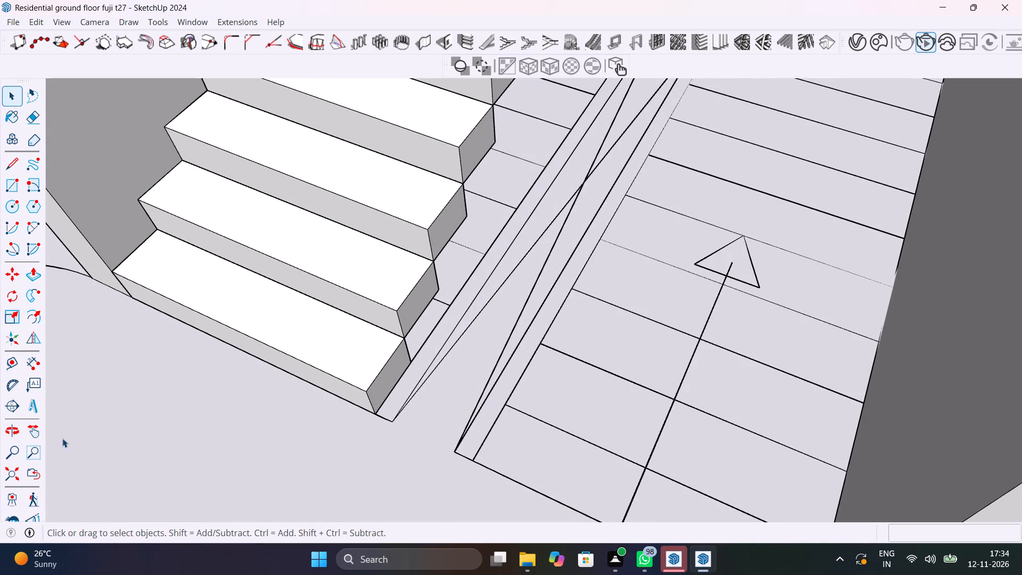
{"action": "left_click", "coordinate": [35, 357]}
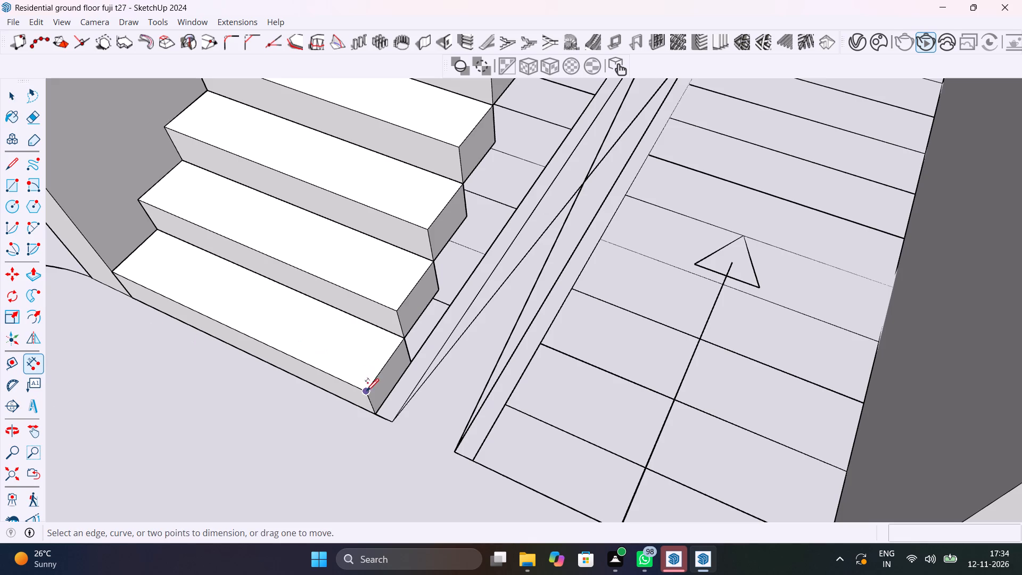
{"action": "left_click", "coordinate": [368, 391]}
{"action": "left_click", "coordinate": [404, 336]}
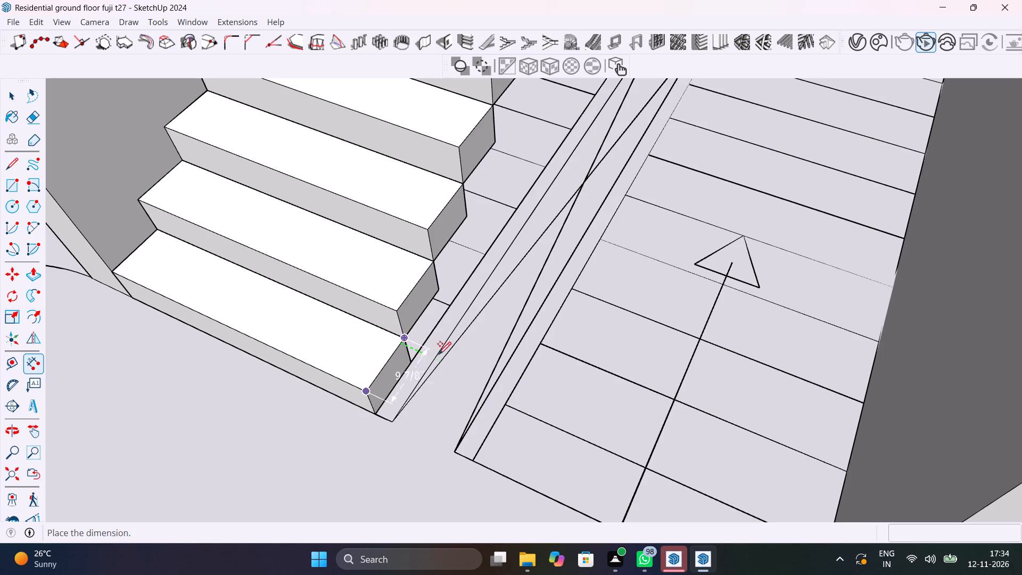
{"action": "scroll", "coordinate": [456, 360], "scroll_direction": "up", "scroll_amount": 6}
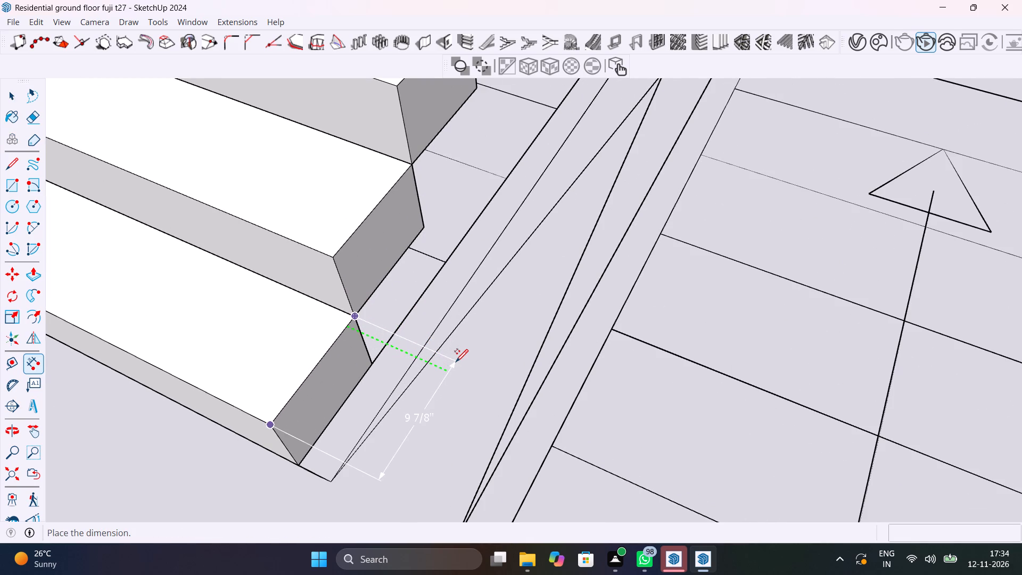
{"action": "scroll", "coordinate": [456, 361], "scroll_direction": "down", "scroll_amount": 1}
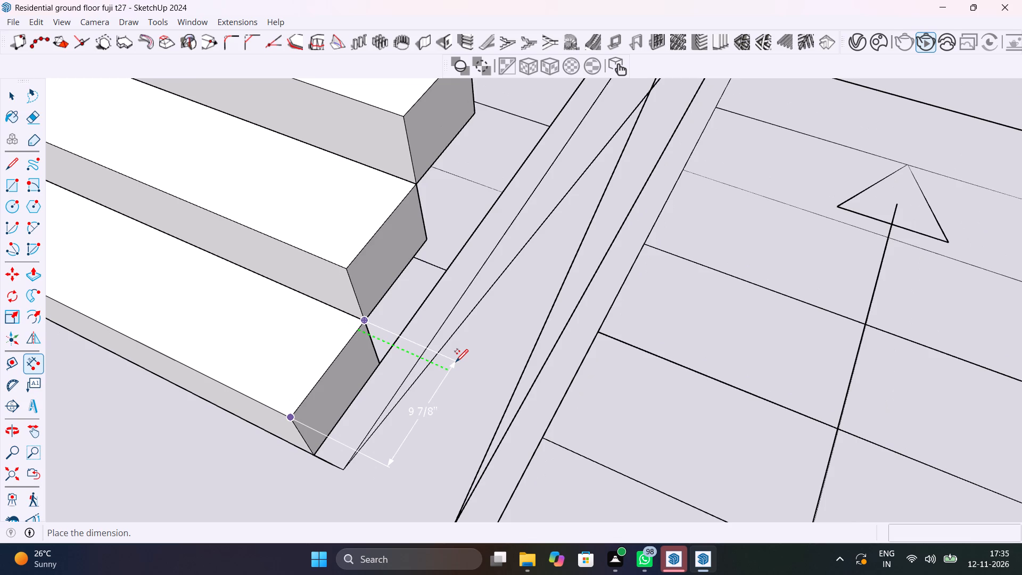
{"action": "key", "text": "Escape"}
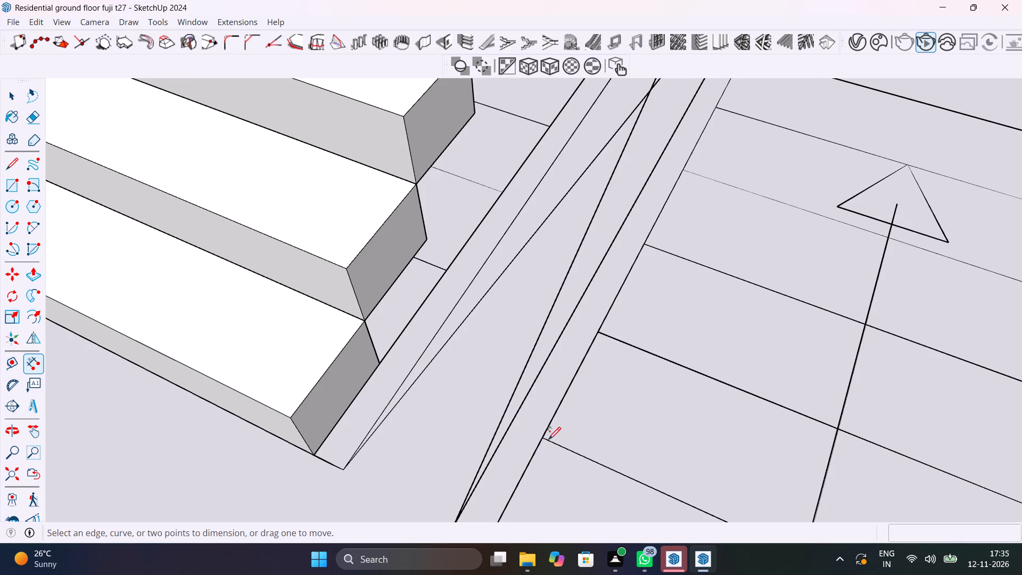
Check the tread spacing on the floor plan, between the arrowed flight's tread lines and beside the first flight's lowest step.
{"action": "left_click", "coordinate": [541, 441]}
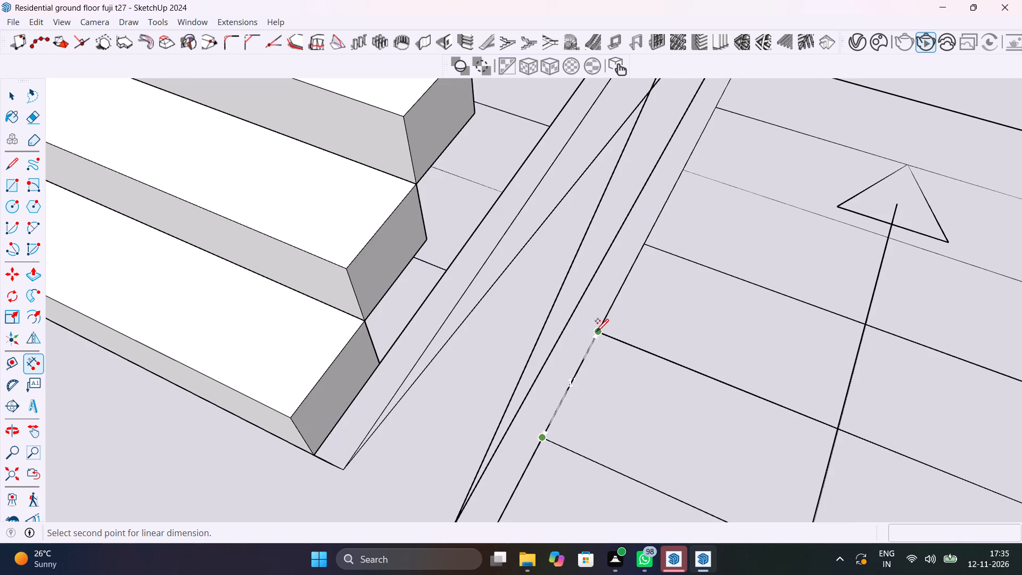
{"action": "left_click", "coordinate": [596, 331]}
{"action": "key", "text": "Escape"}
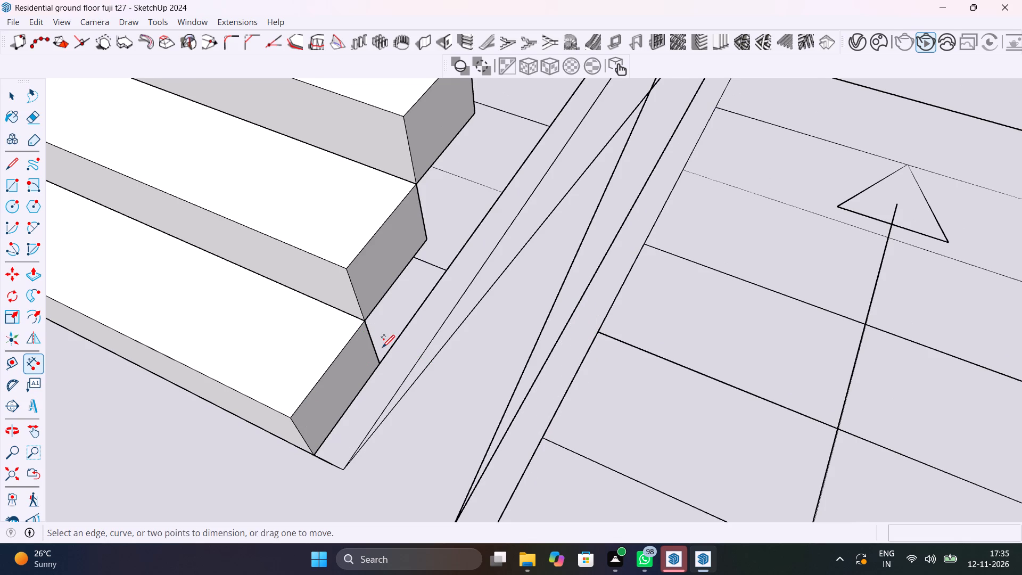
{"action": "left_click", "coordinate": [382, 361]}
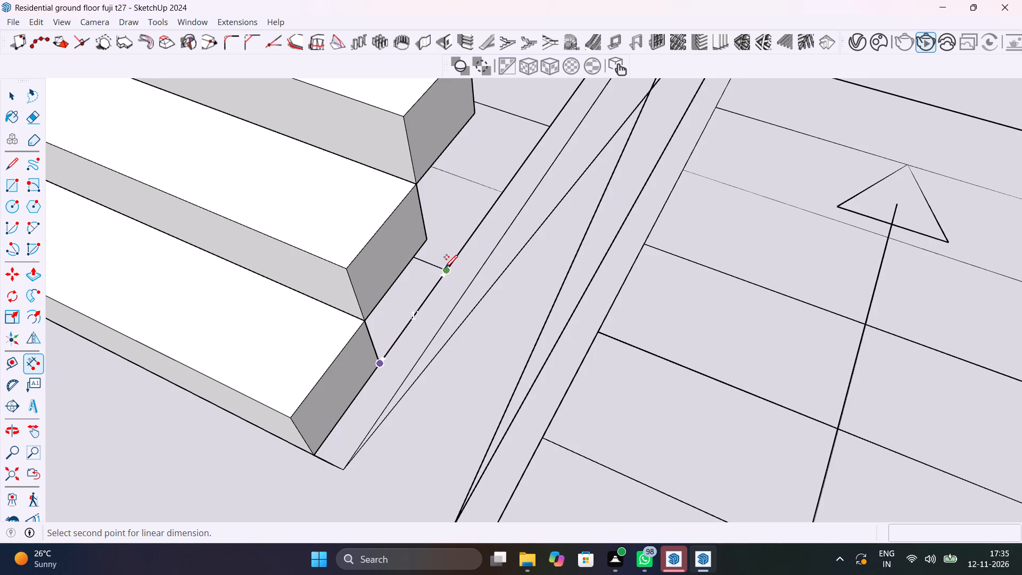
{"action": "left_click", "coordinate": [447, 264]}
{"action": "key", "text": "Escape"}
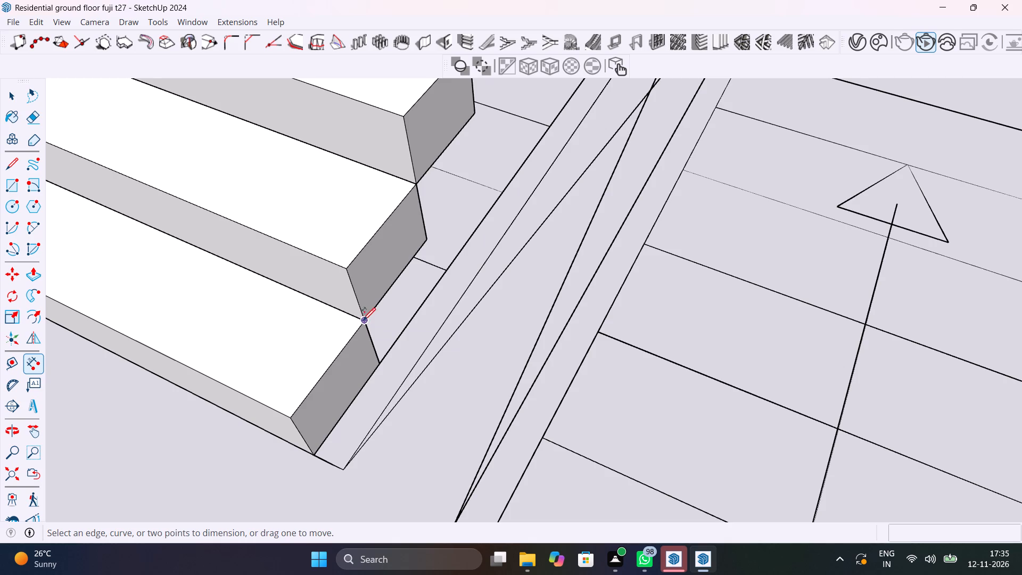
Measure the lowest step's tread depth again from its back corner to its front corner.
{"action": "left_click", "coordinate": [363, 318]}
{"action": "left_click", "coordinate": [292, 411]}
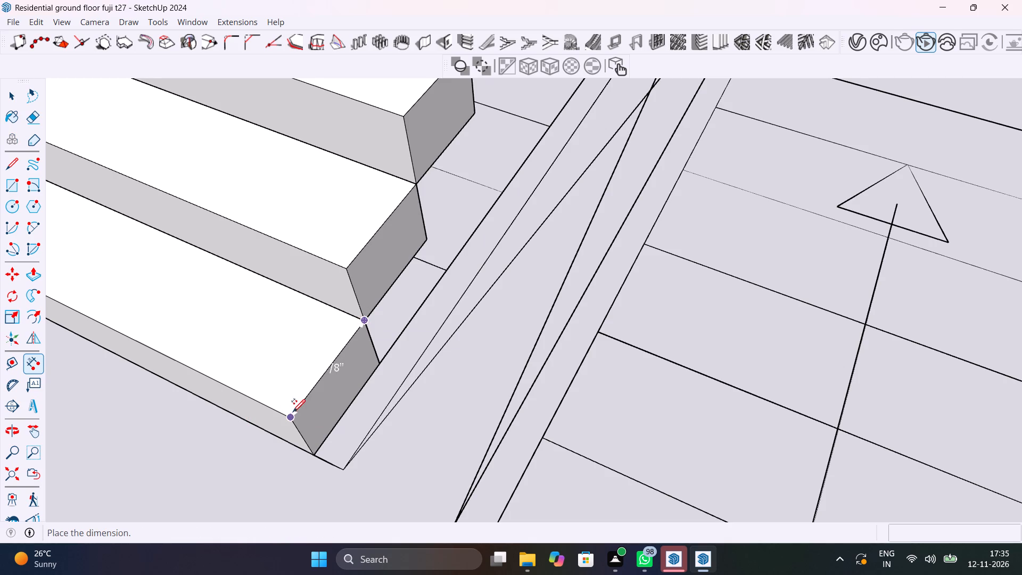
{"action": "key", "text": "Escape"}
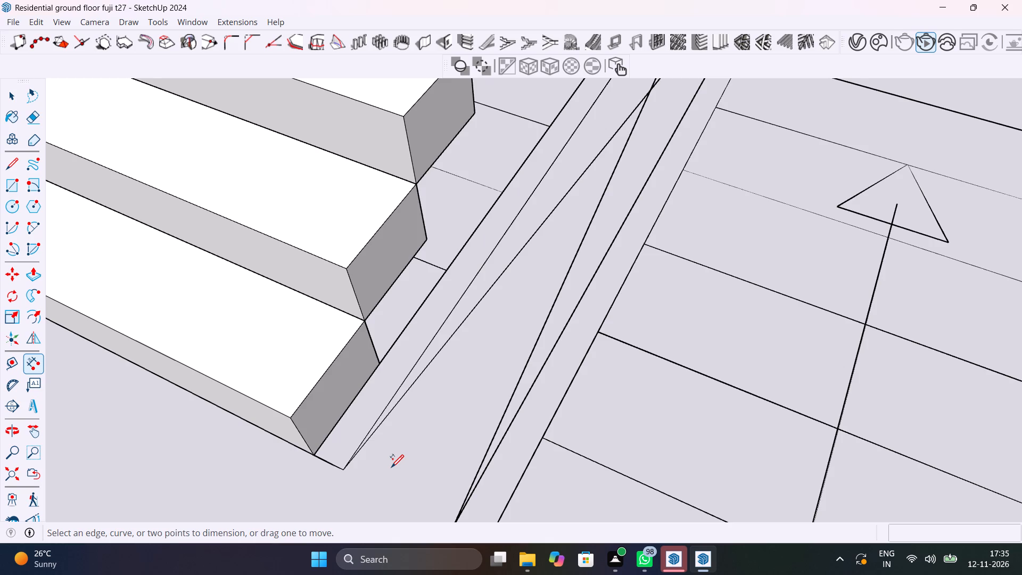
{"action": "key", "text": "space"}
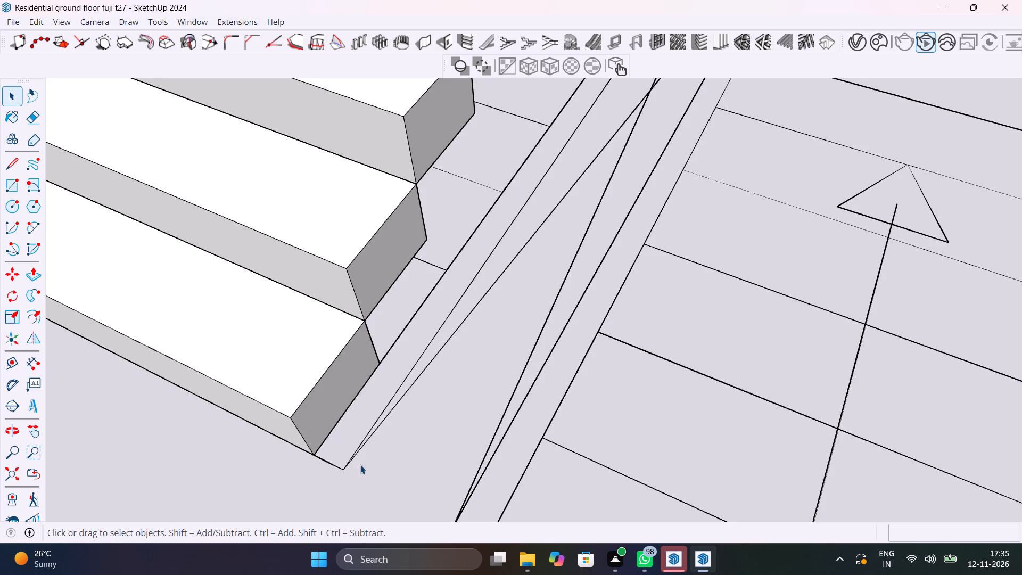
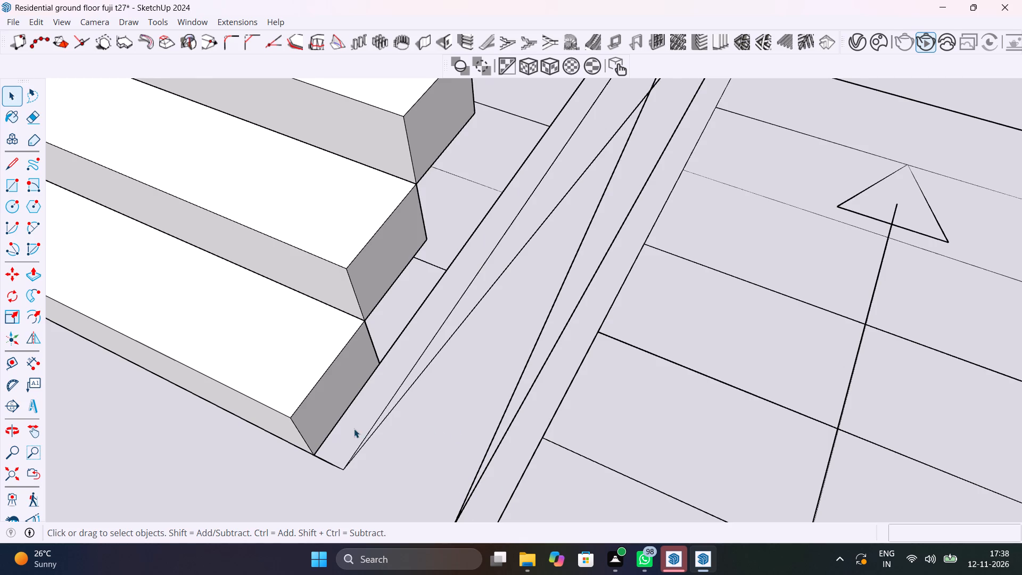
Examine the staircase within the ground floor and the building's outer walls and windows from several sides.
{"action": "scroll", "coordinate": [318, 419], "scroll_direction": "down", "scroll_amount": 17}
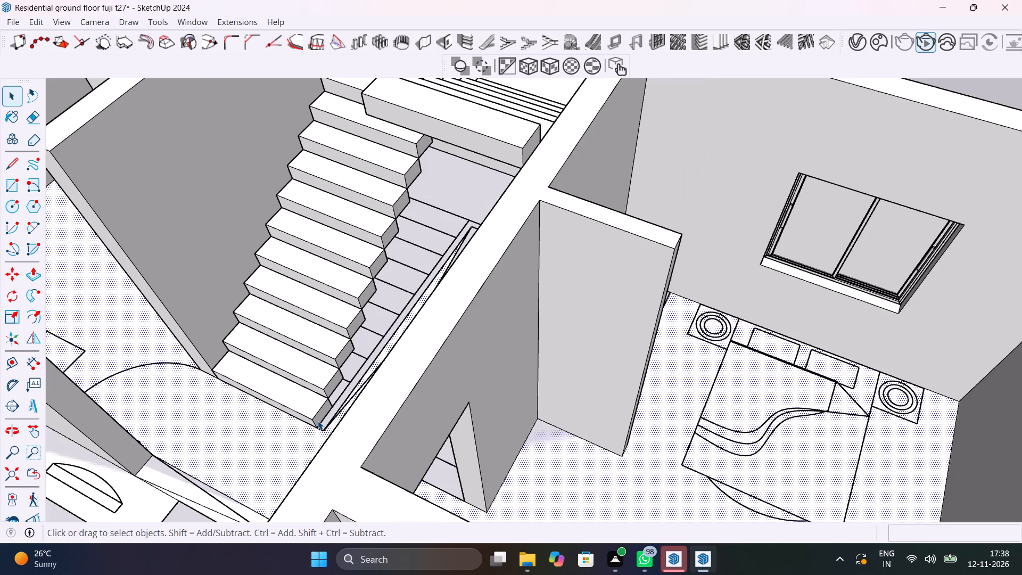
{"action": "scroll", "coordinate": [318, 421], "scroll_direction": "down", "scroll_amount": 1}
{"action": "middle_click_drag", "start_coordinate": [318, 420], "coordinate": [473, 390]}
{"action": "scroll", "coordinate": [472, 389], "scroll_direction": "down", "scroll_amount": 7}
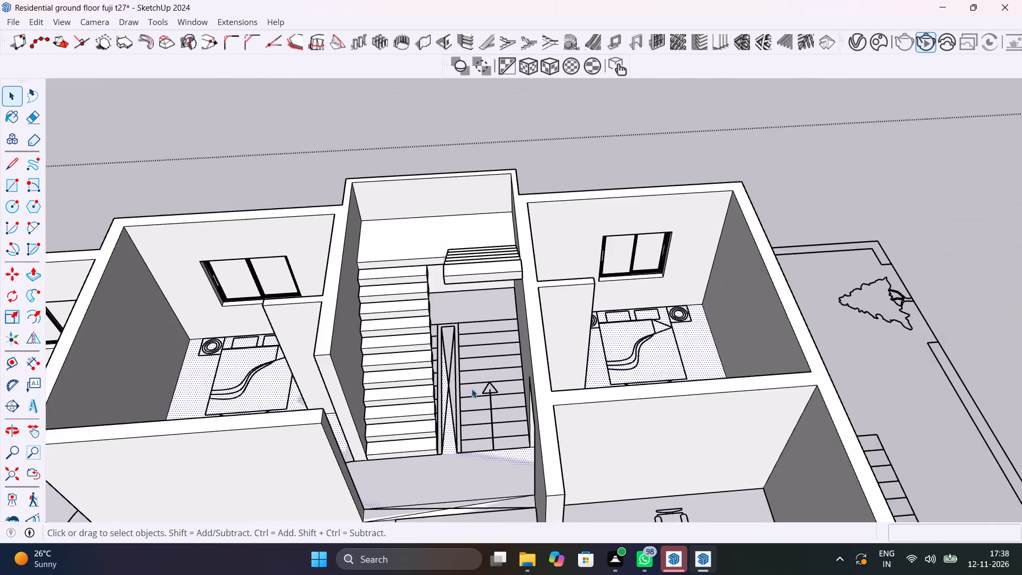
{"action": "scroll", "coordinate": [472, 389], "scroll_direction": "down", "scroll_amount": 6}
{"action": "middle_click_drag", "start_coordinate": [429, 427], "coordinate": [611, 321]}
{"action": "scroll", "coordinate": [443, 452], "scroll_direction": "down", "scroll_amount": 10}
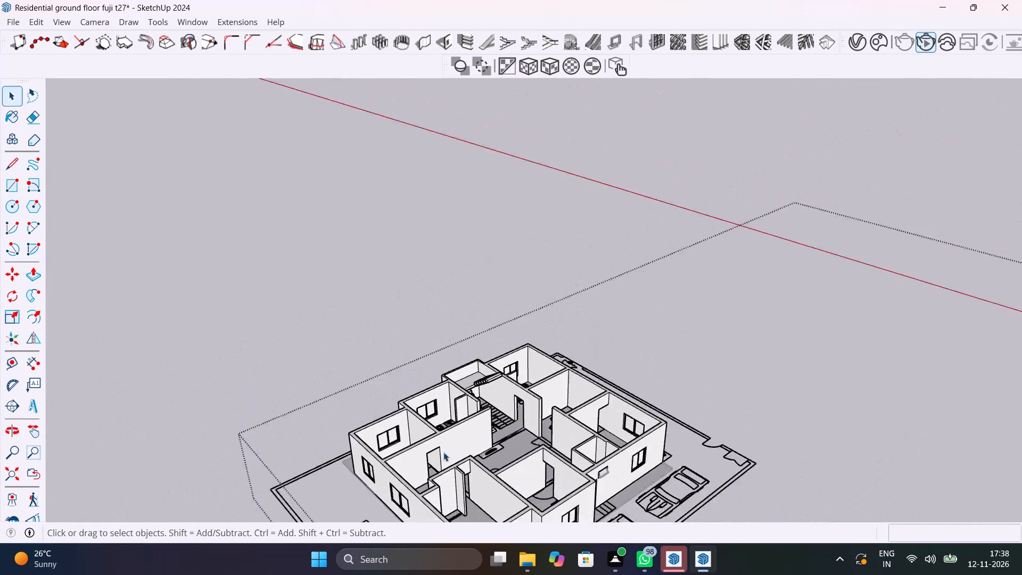
{"action": "scroll", "coordinate": [443, 452], "scroll_direction": "down", "scroll_amount": 3}
{"action": "middle_click_drag", "start_coordinate": [505, 497], "coordinate": [660, 342]}
{"action": "scroll", "coordinate": [660, 342], "scroll_direction": "up", "scroll_amount": 1}
{"action": "scroll", "coordinate": [490, 457], "scroll_direction": "up", "scroll_amount": 5}
{"action": "middle_click_drag", "start_coordinate": [479, 460], "coordinate": [697, 481]}
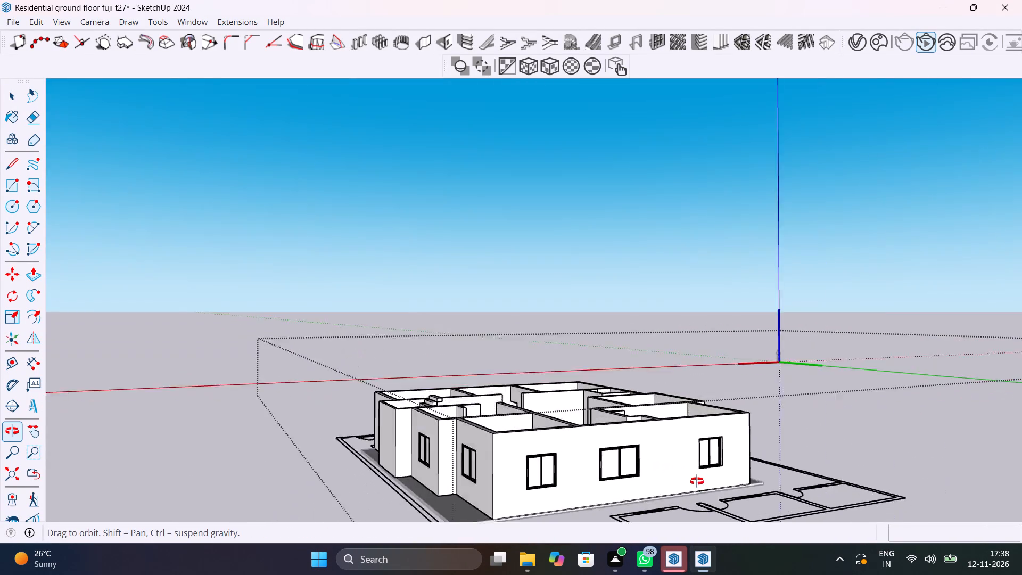
{"action": "middle_click_drag", "start_coordinate": [697, 481], "coordinate": [828, 554]}
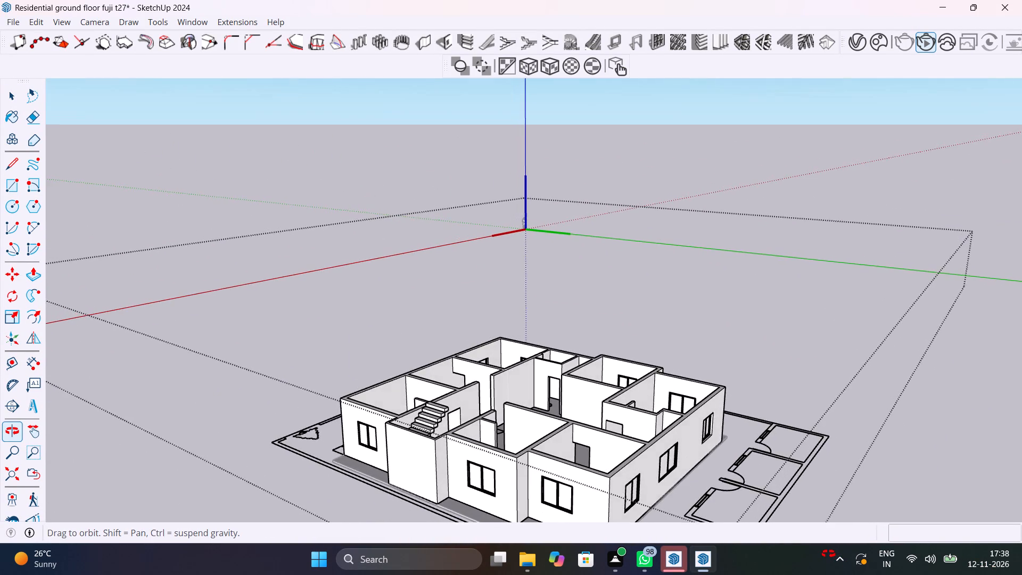
{"action": "middle_click_drag", "start_coordinate": [828, 554], "coordinate": [755, 506]}
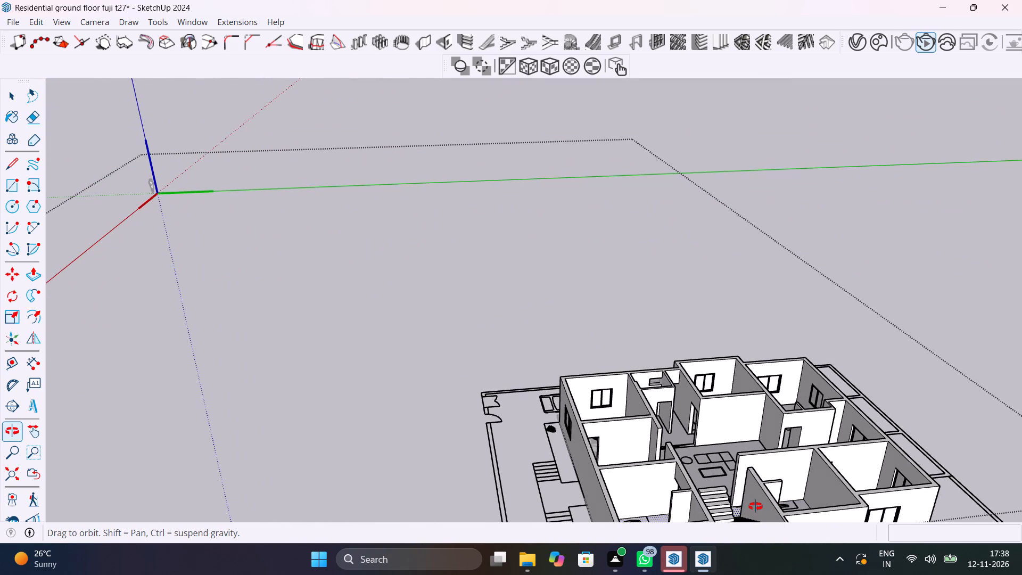
{"action": "middle_click_drag", "start_coordinate": [755, 506], "coordinate": [443, 446]}
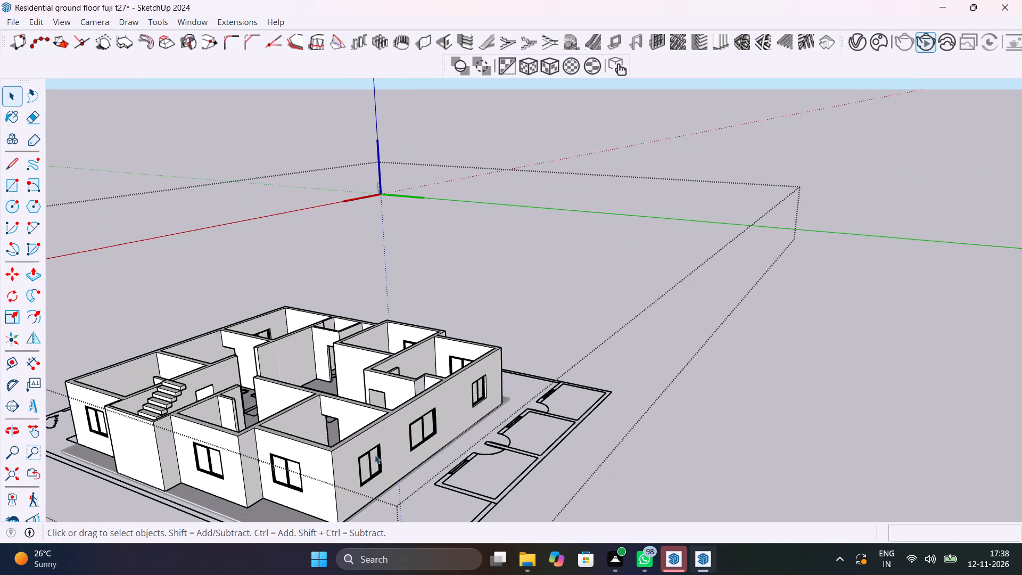
{"action": "middle_click_drag", "start_coordinate": [311, 454], "coordinate": [610, 490], "text": "shift"}
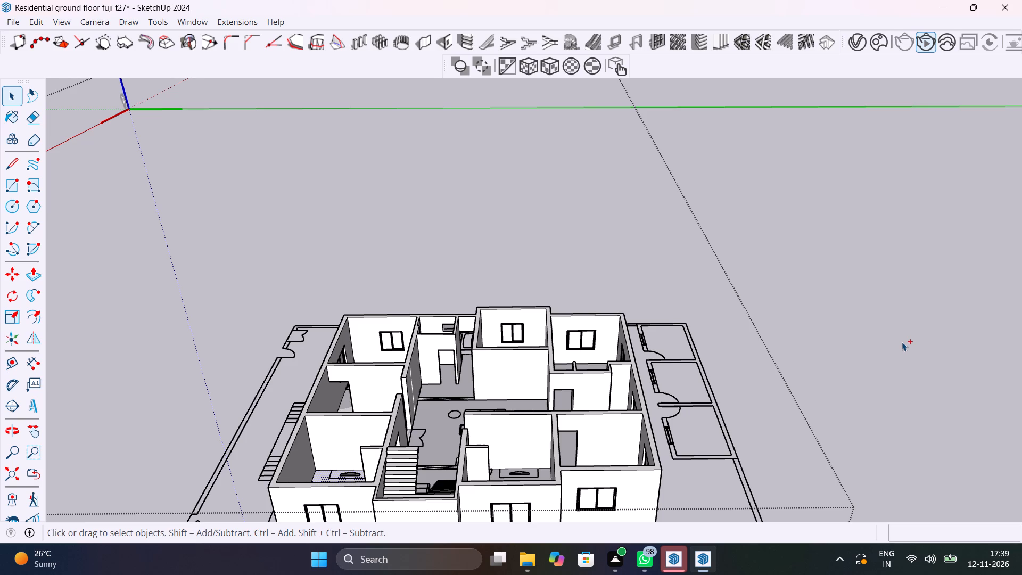
Save the ground floor model.
{"action": "key", "text": "ctrl+s"}
Examine the whole ground floor from the entrance and parking sides and from above, including rooms, windows and plot layout.
{"action": "scroll", "coordinate": [727, 395], "scroll_direction": "down", "scroll_amount": 10}
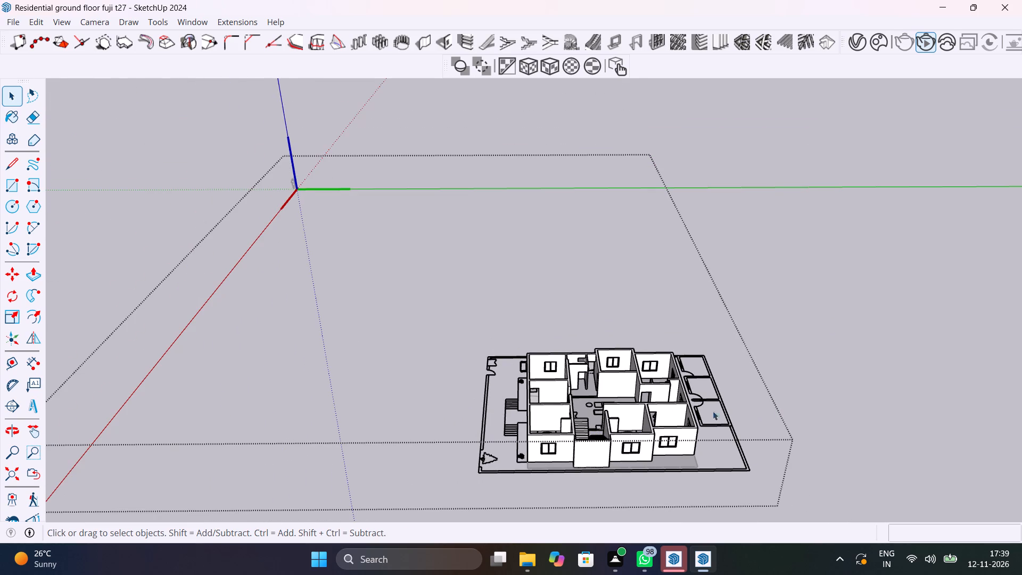
{"action": "middle_click_drag", "start_coordinate": [496, 370], "coordinate": [949, 381]}
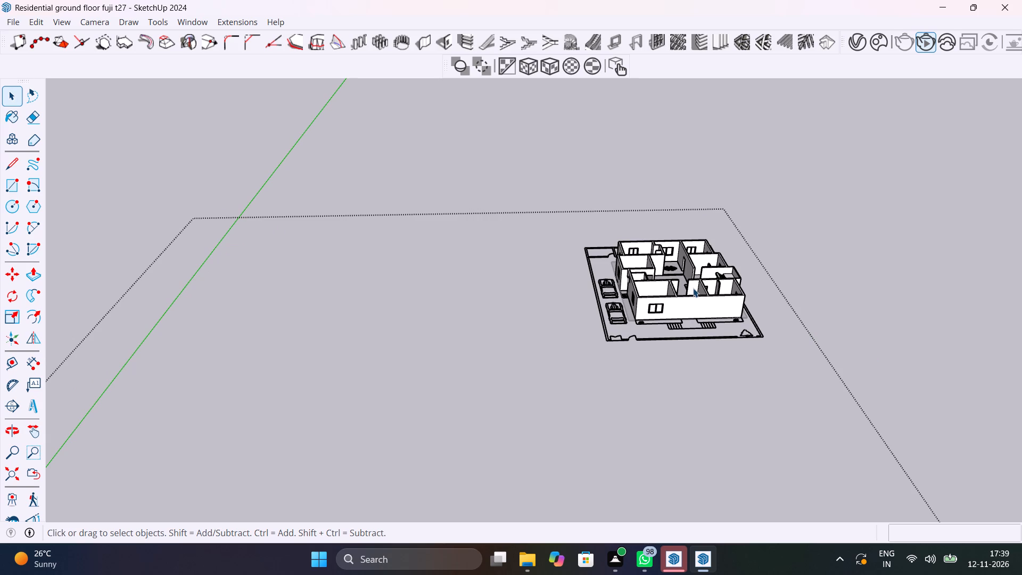
{"action": "scroll", "coordinate": [693, 287], "scroll_direction": "up", "scroll_amount": 7}
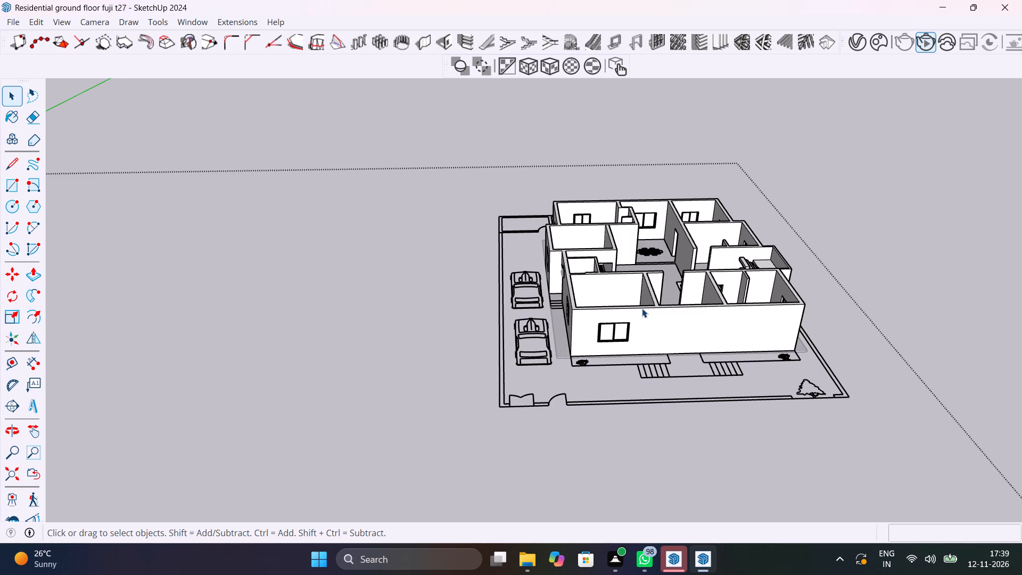
{"action": "scroll", "coordinate": [642, 308], "scroll_direction": "up", "scroll_amount": 7}
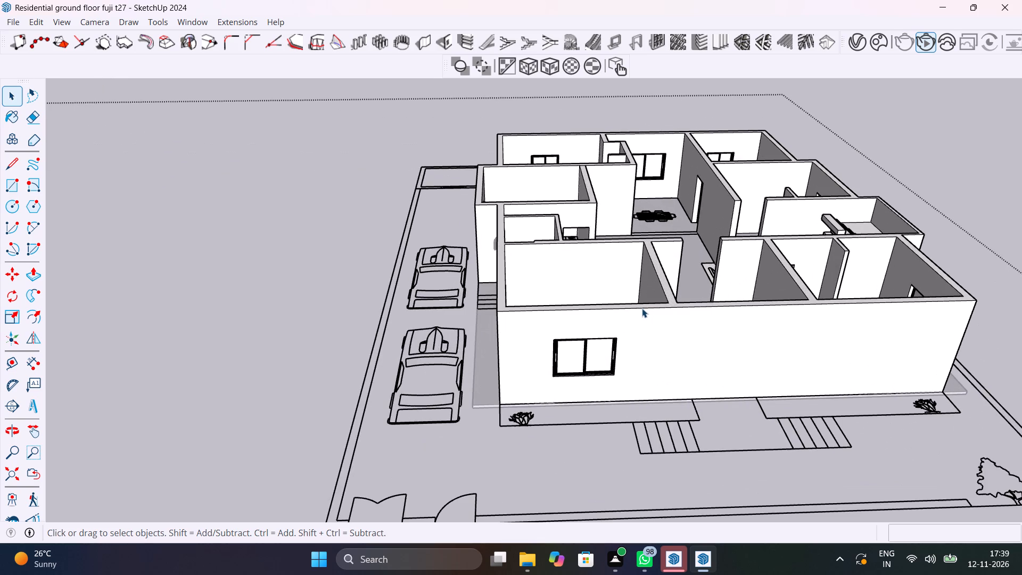
{"action": "middle_click_drag", "start_coordinate": [685, 281], "coordinate": [897, 376]}
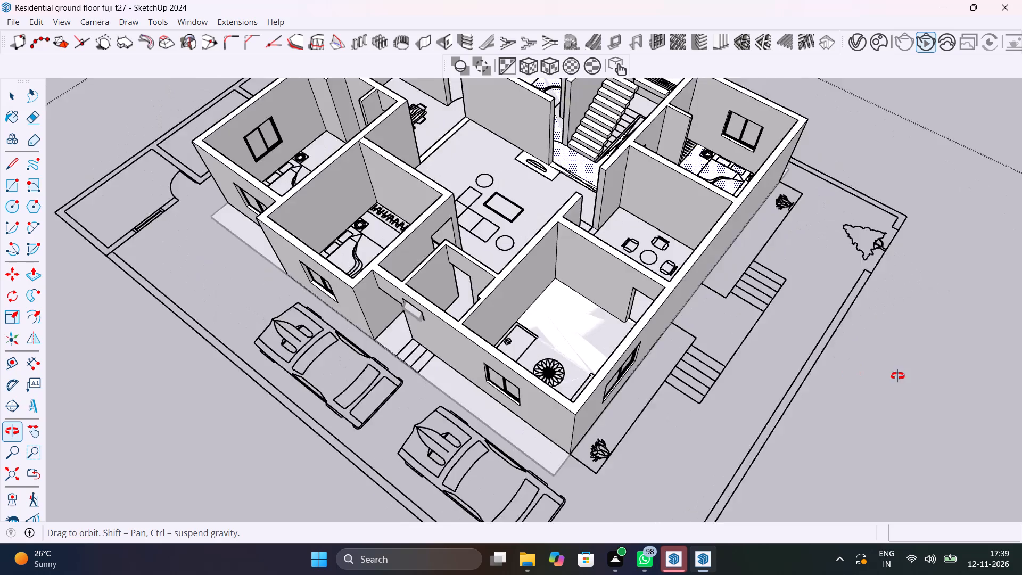
{"action": "middle_click_drag", "start_coordinate": [897, 376], "coordinate": [959, 379]}
{"action": "scroll", "coordinate": [457, 279], "scroll_direction": "up", "scroll_amount": 6}
{"action": "middle_click_drag", "start_coordinate": [457, 277], "coordinate": [469, 284], "text": "shift"}
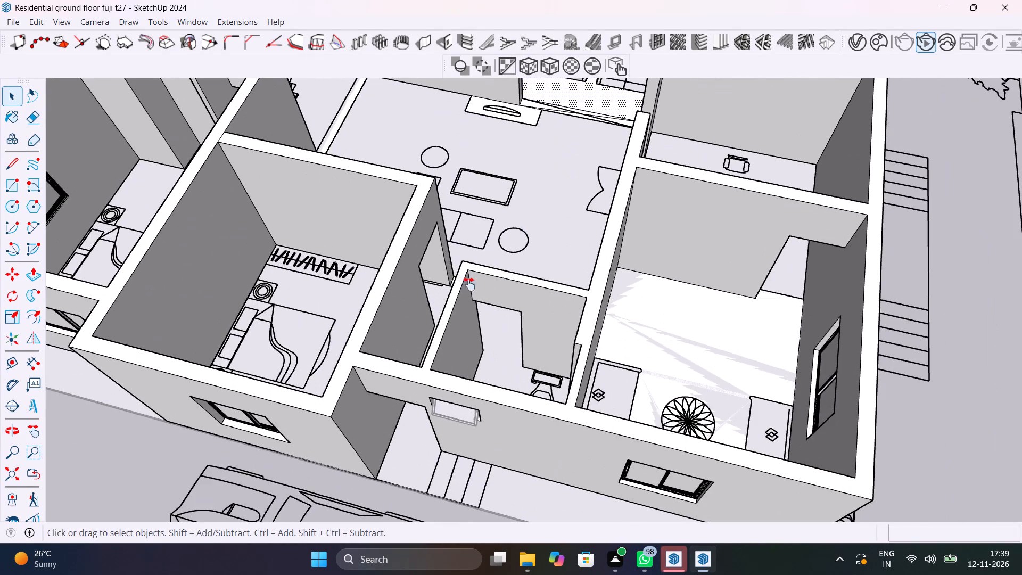
{"action": "middle_click_drag", "start_coordinate": [469, 284], "coordinate": [608, 458], "text": "shift"}
{"action": "scroll", "coordinate": [481, 276], "scroll_direction": "down", "scroll_amount": 11}
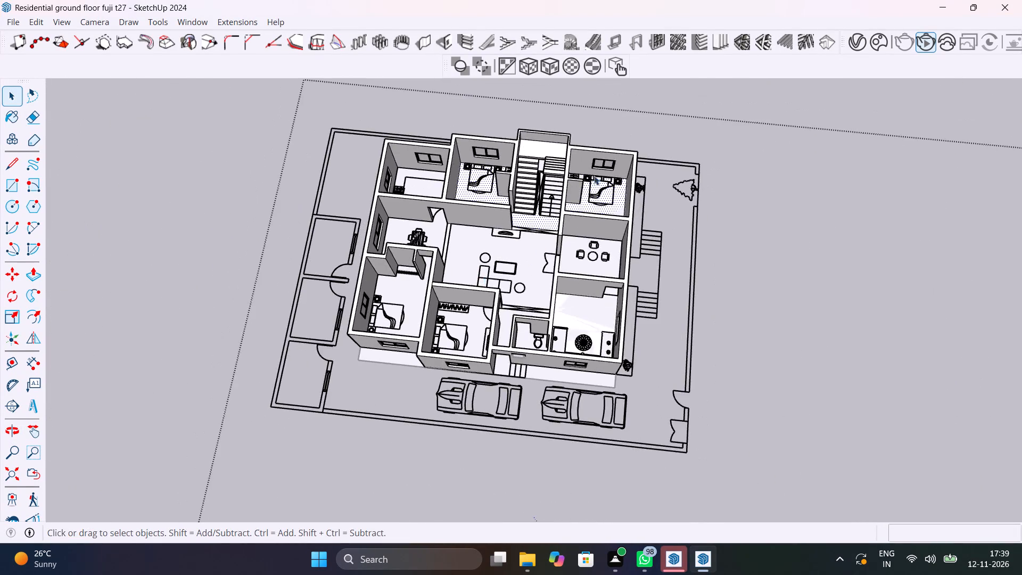
{"action": "middle_click_drag", "start_coordinate": [614, 171], "coordinate": [621, 143], "text": "shift"}
{"action": "left_click", "coordinate": [675, 157]}
Examine both staircase flights and the landing up close, checking how they sit against the stairwell walls and plan treads.
{"action": "scroll", "coordinate": [567, 281], "scroll_direction": "up", "scroll_amount": 8}
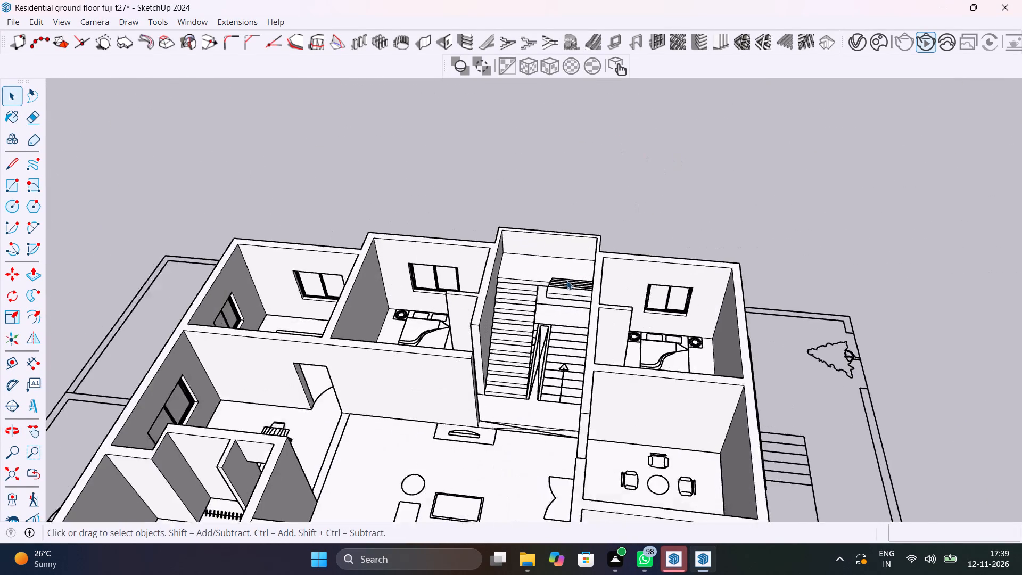
{"action": "scroll", "coordinate": [567, 281], "scroll_direction": "up", "scroll_amount": 9}
{"action": "middle_click_drag", "start_coordinate": [630, 244], "coordinate": [796, 208]}
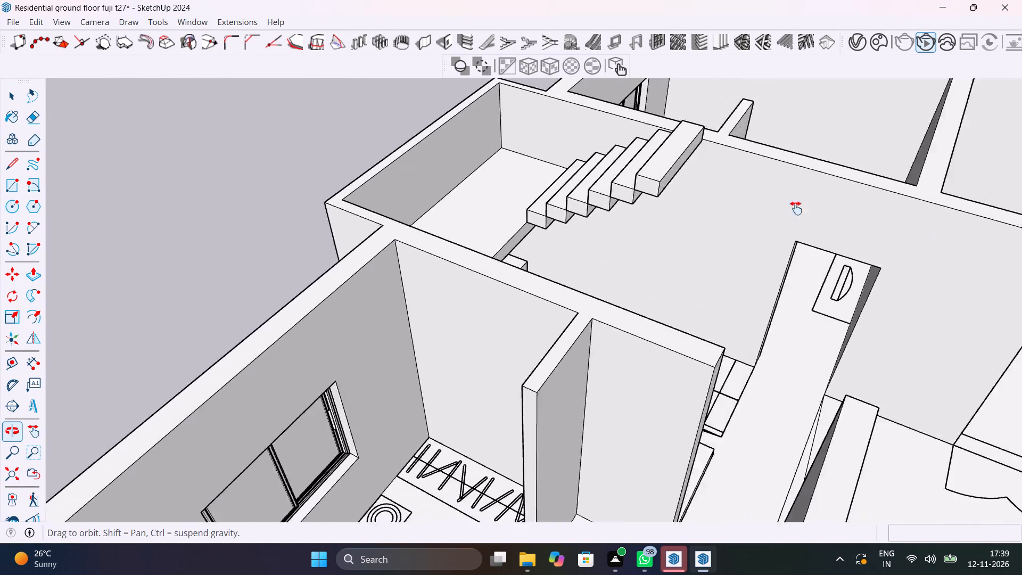
{"action": "middle_click_drag", "start_coordinate": [796, 208], "coordinate": [578, 231]}
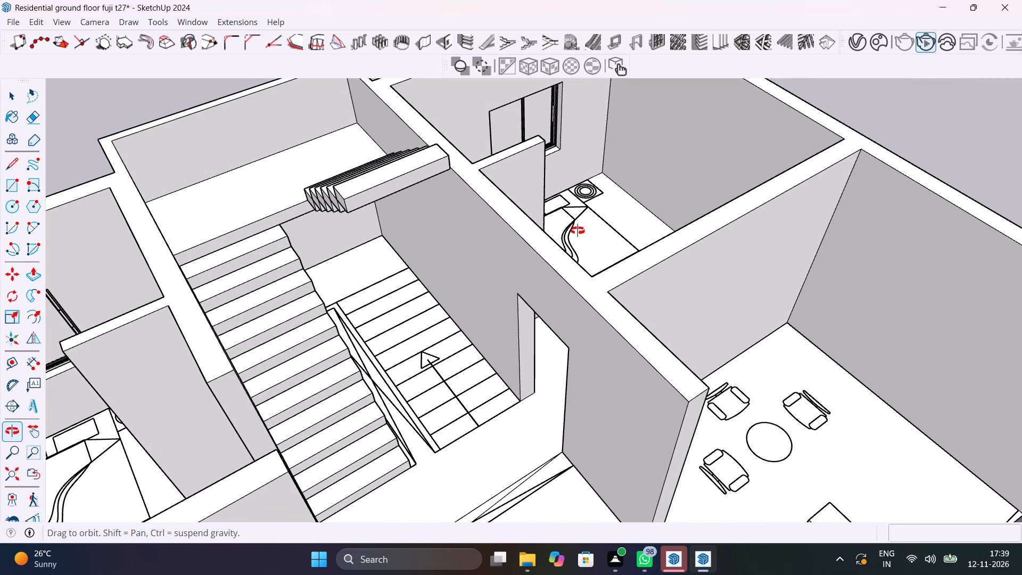
{"action": "middle_click_drag", "start_coordinate": [578, 231], "coordinate": [538, 257]}
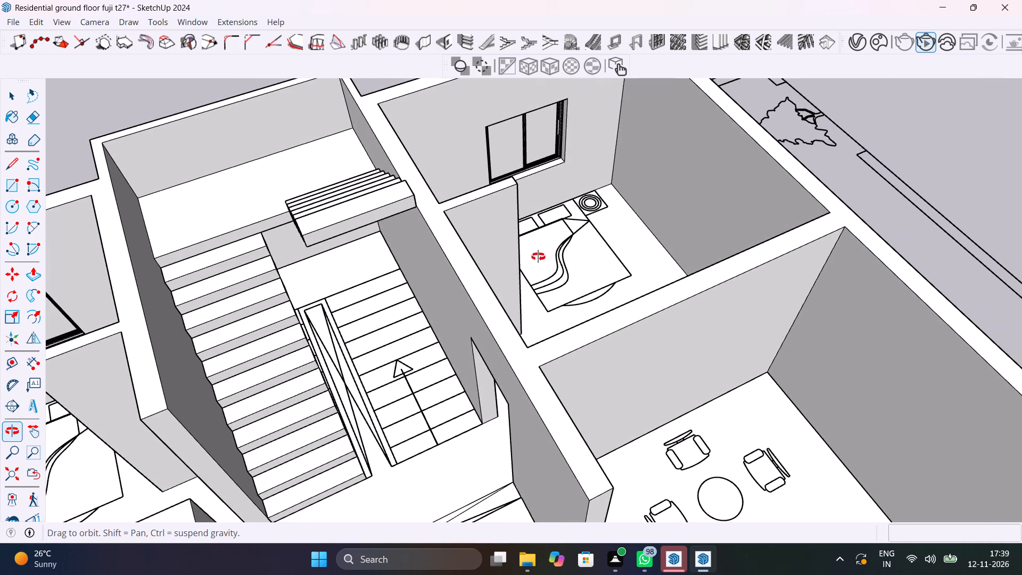
{"action": "middle_click_drag", "start_coordinate": [538, 257], "coordinate": [535, 254]}
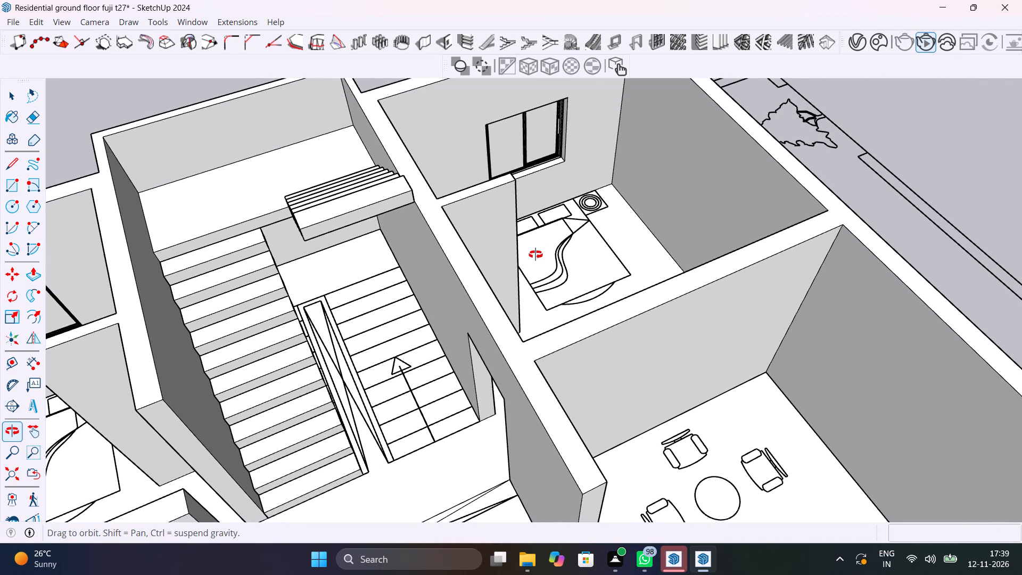
{"action": "middle_click_drag", "start_coordinate": [535, 254], "coordinate": [728, 236]}
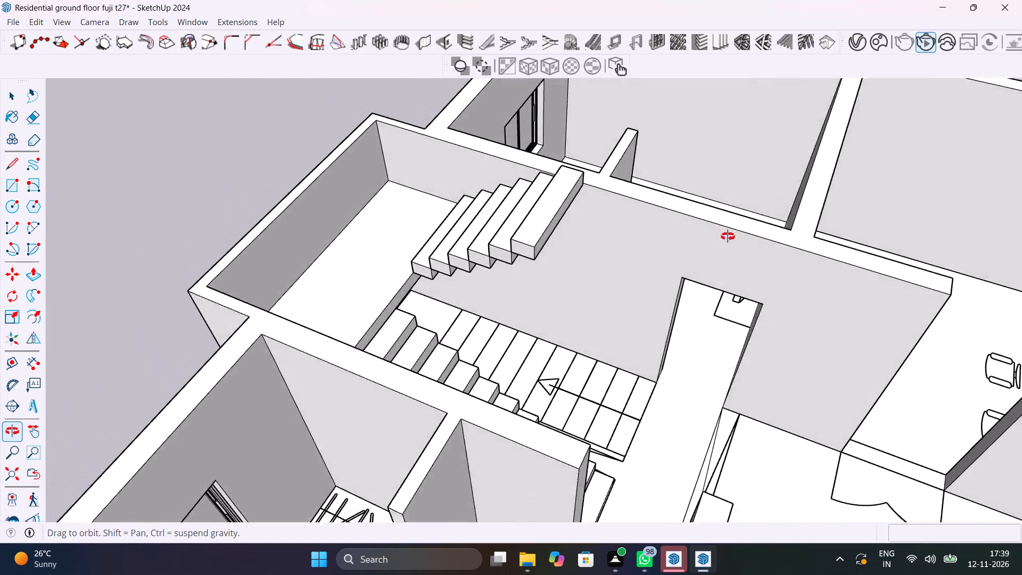
{"action": "middle_click_drag", "start_coordinate": [728, 236], "coordinate": [817, 235]}
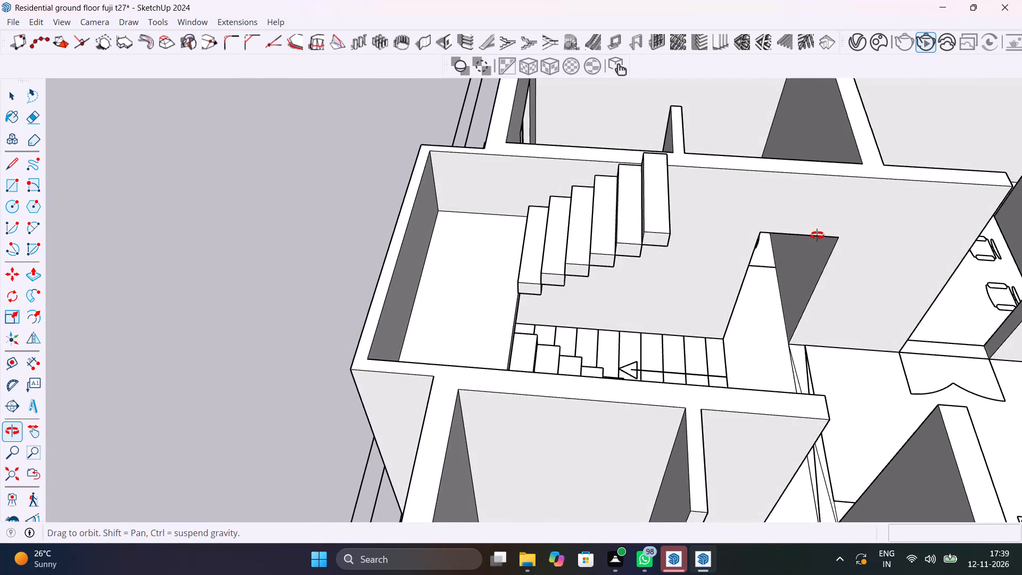
{"action": "middle_click_drag", "start_coordinate": [817, 235], "coordinate": [678, 209]}
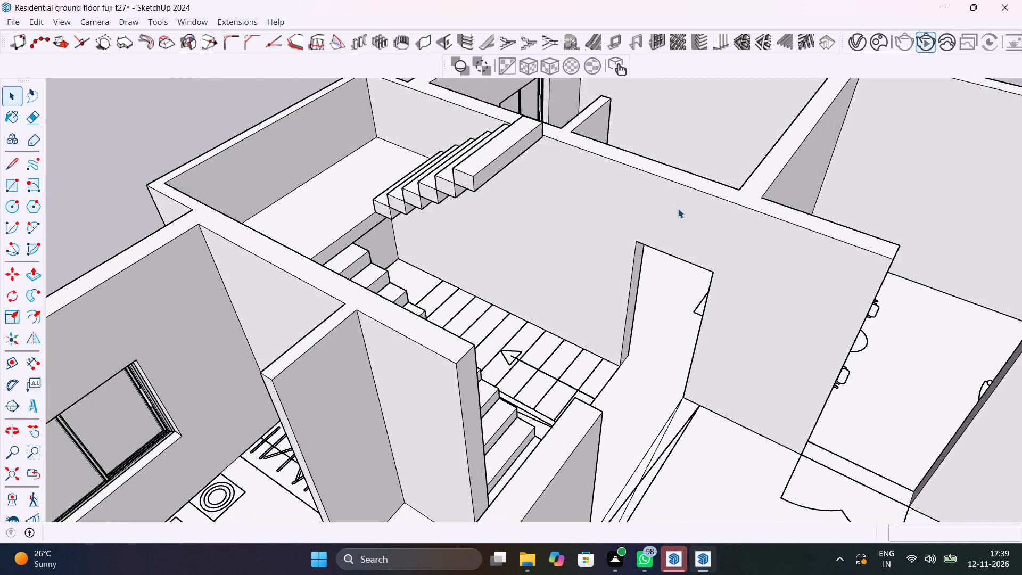
{"action": "scroll", "coordinate": [678, 209], "scroll_direction": "down", "scroll_amount": 16}
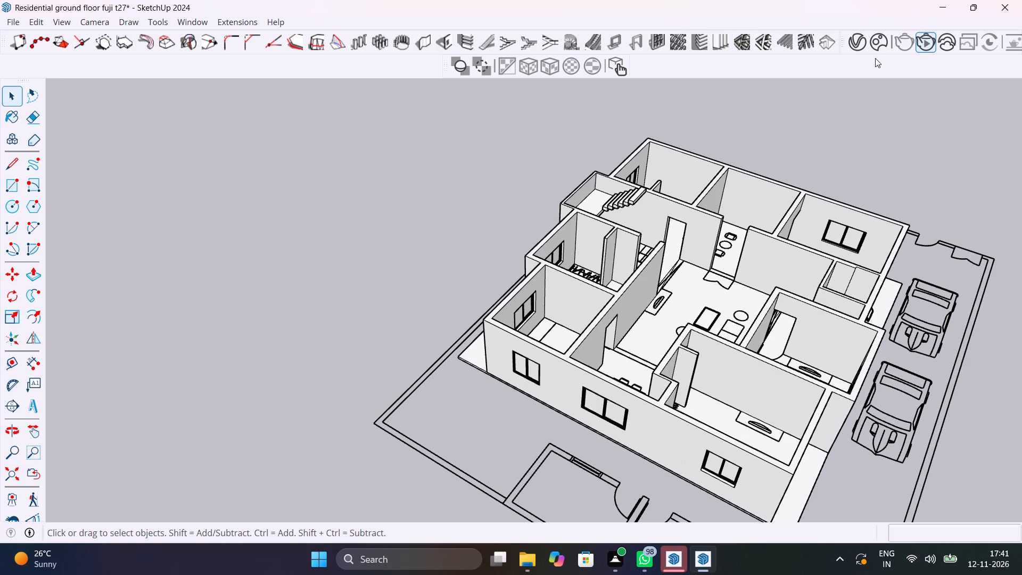
Examine the rooms, interior walls and door openings from the parking side, ending close to the corner bedroom's wardrobe recess.
{"action": "scroll", "coordinate": [987, 135], "scroll_direction": "up", "scroll_amount": 5}
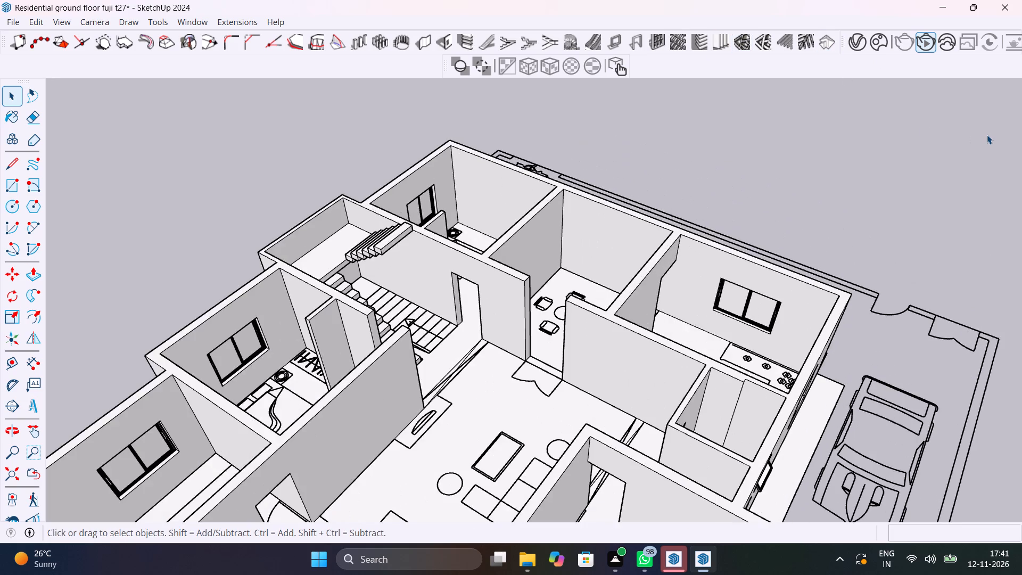
{"action": "scroll", "coordinate": [788, 187], "scroll_direction": "down", "scroll_amount": 5}
{"action": "middle_click_drag", "start_coordinate": [812, 253], "coordinate": [708, 203]}
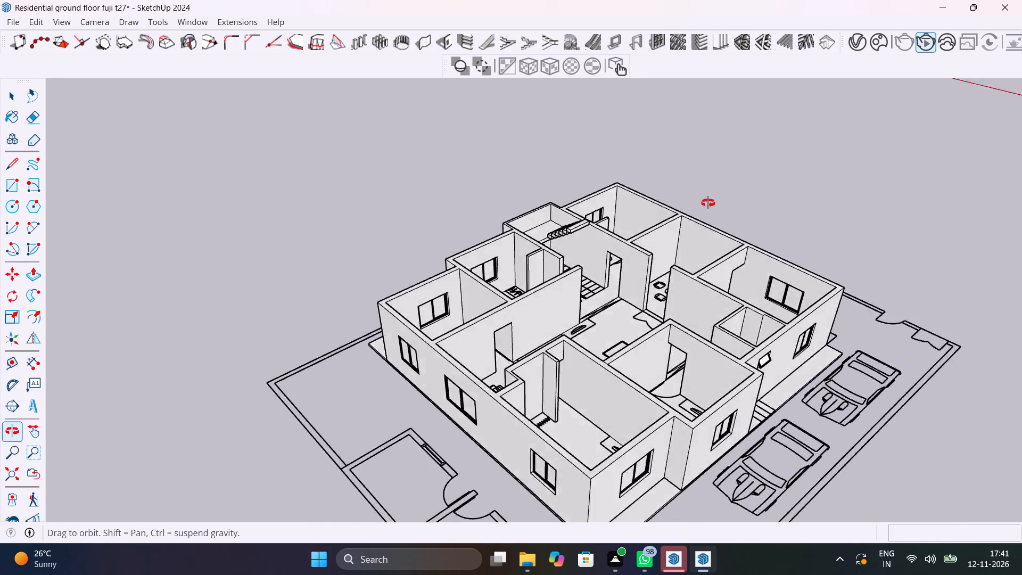
{"action": "middle_click_drag", "start_coordinate": [708, 203], "coordinate": [471, 161]}
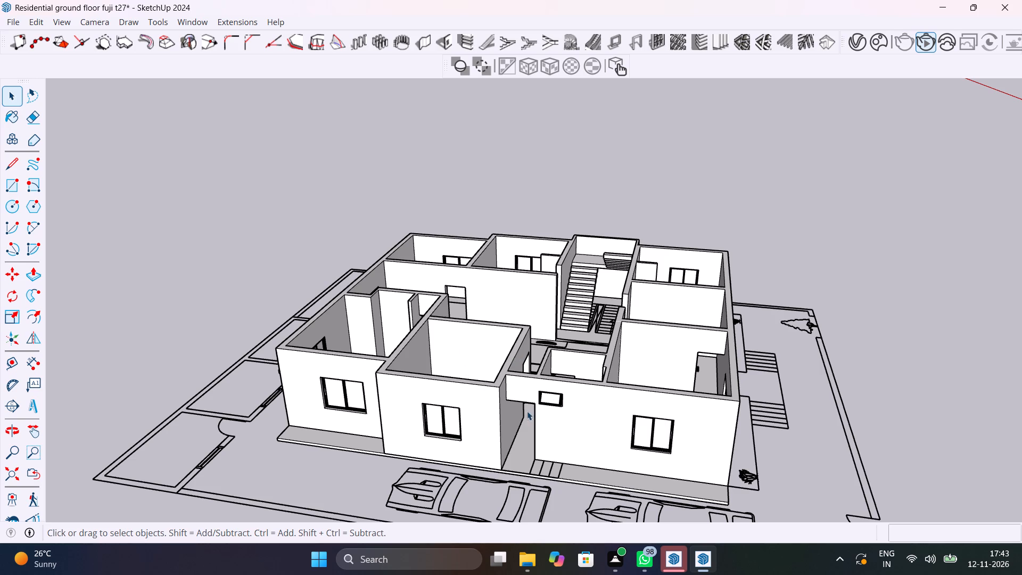
{"action": "middle_click_drag", "start_coordinate": [527, 411], "coordinate": [574, 394]}
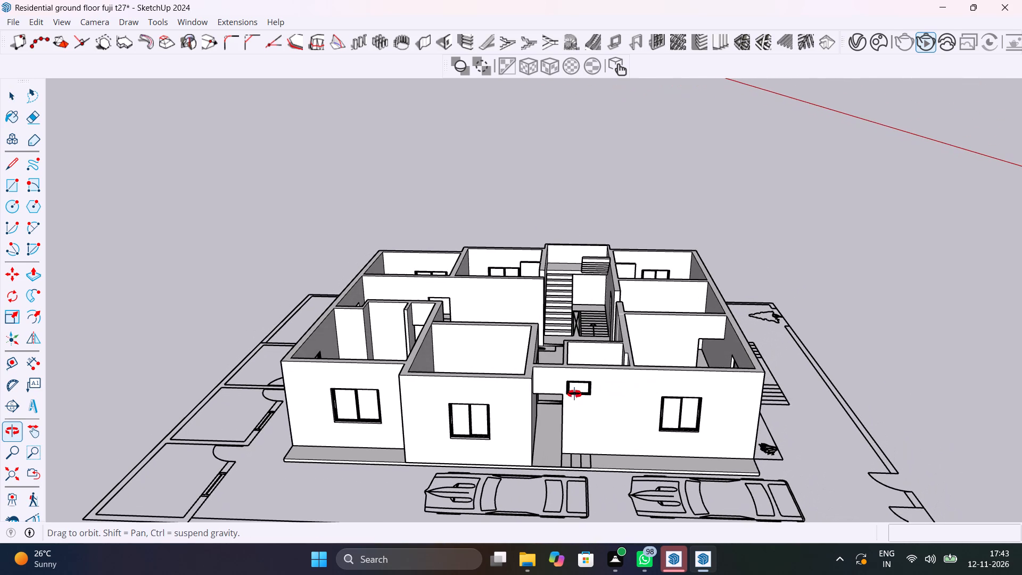
{"action": "middle_click_drag", "start_coordinate": [574, 394], "coordinate": [574, 394]}
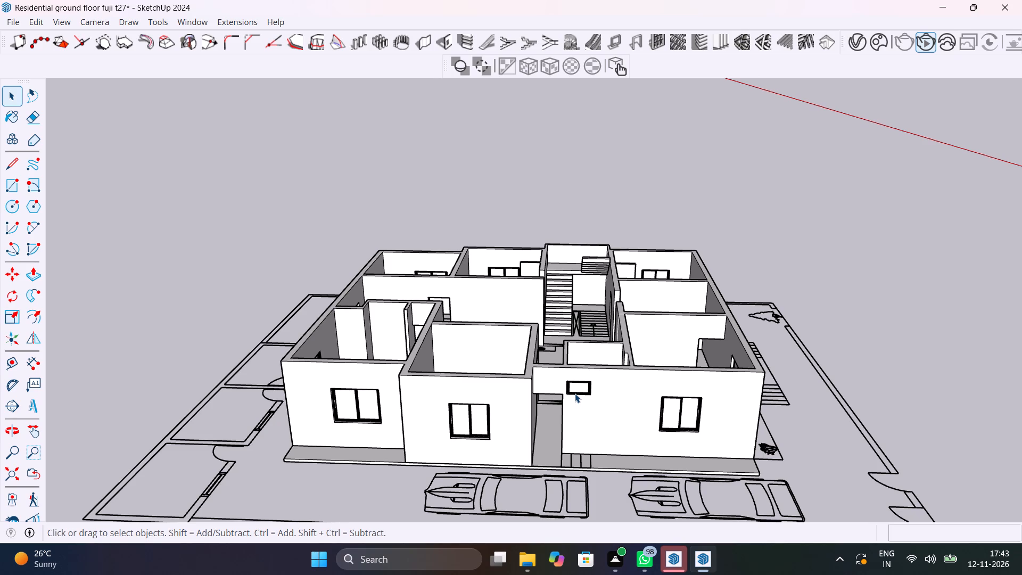
{"action": "scroll", "coordinate": [556, 419], "scroll_direction": "up", "scroll_amount": 4}
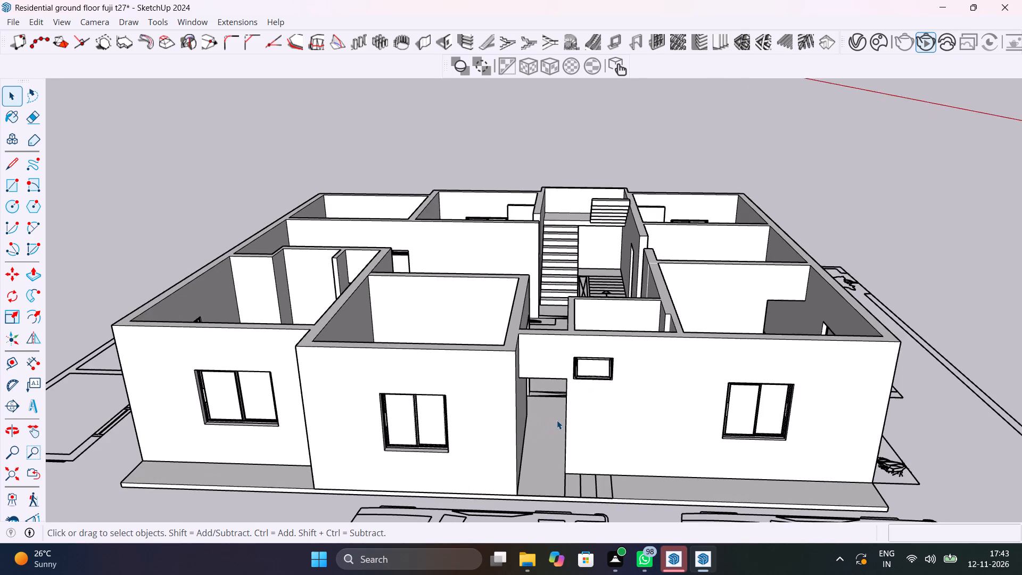
{"action": "scroll", "coordinate": [557, 420], "scroll_direction": "up", "scroll_amount": 1}
{"action": "middle_click_drag", "start_coordinate": [557, 420], "coordinate": [663, 486]}
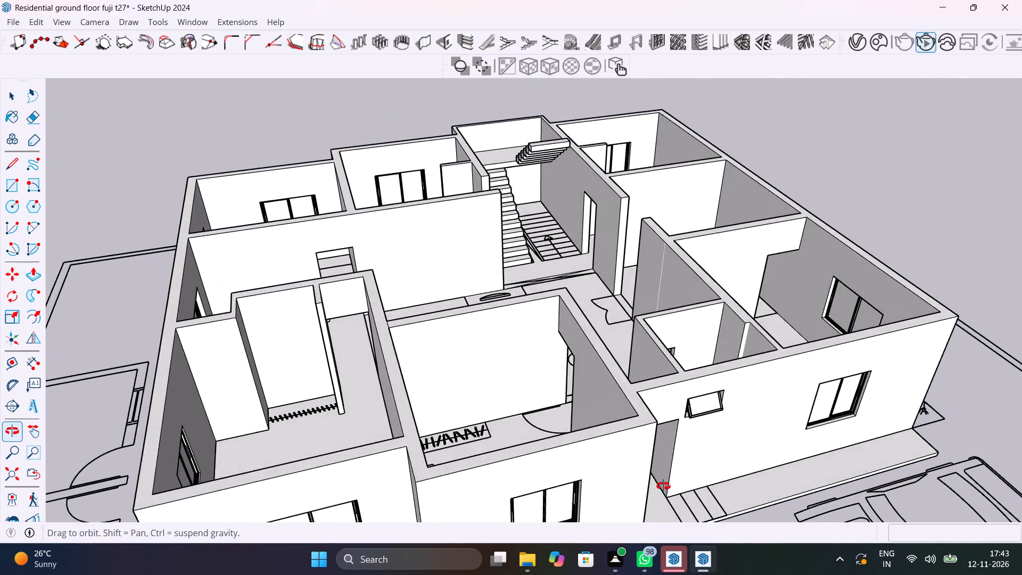
{"action": "middle_click_drag", "start_coordinate": [663, 486], "coordinate": [621, 536]}
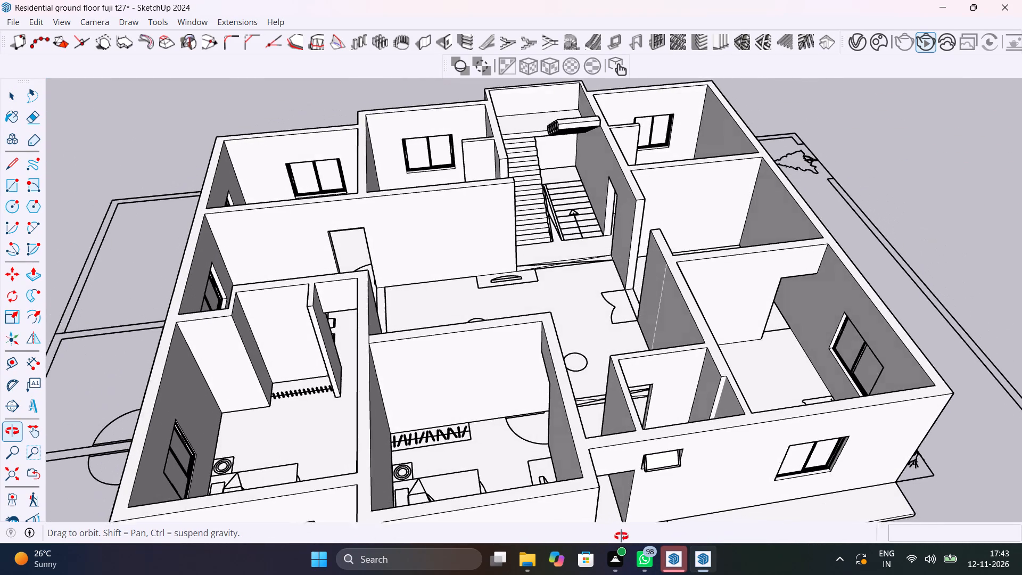
{"action": "middle_click_drag", "start_coordinate": [621, 536], "coordinate": [627, 538]}
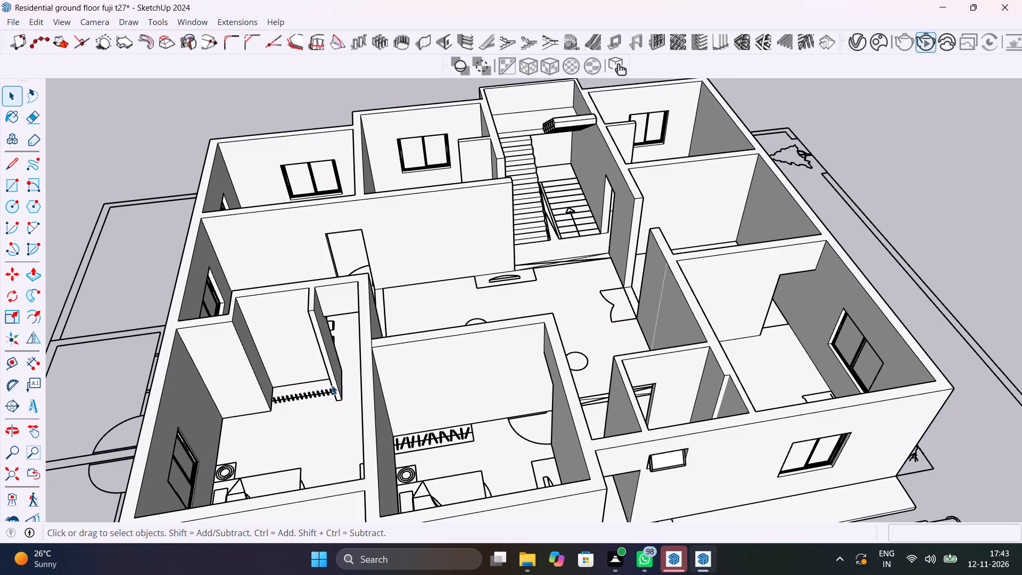
{"action": "scroll", "coordinate": [332, 385], "scroll_direction": "up", "scroll_amount": 4}
{"action": "middle_click_drag", "start_coordinate": [350, 405], "coordinate": [501, 326]}
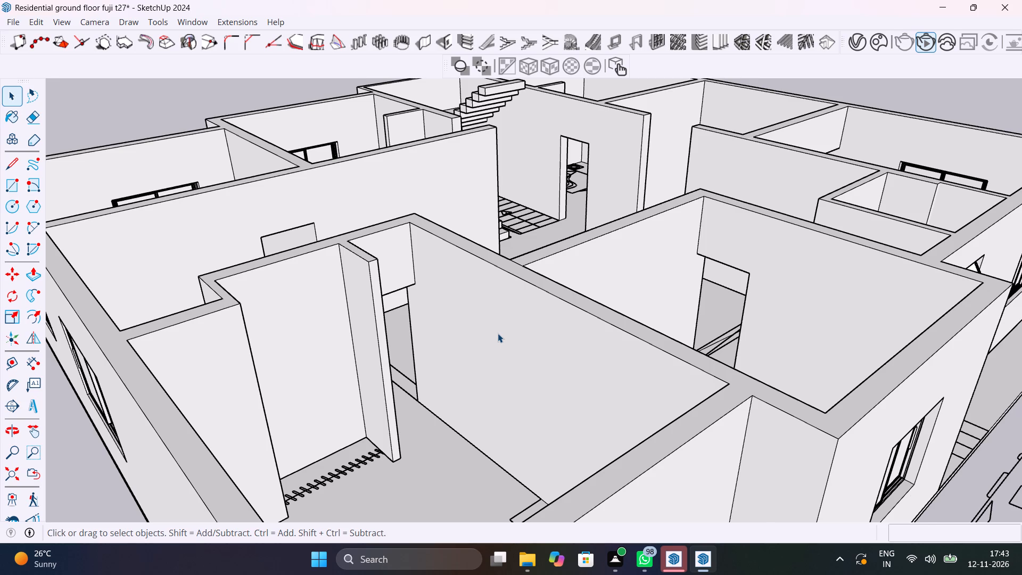
{"action": "scroll", "coordinate": [498, 333], "scroll_direction": "up", "scroll_amount": 1}
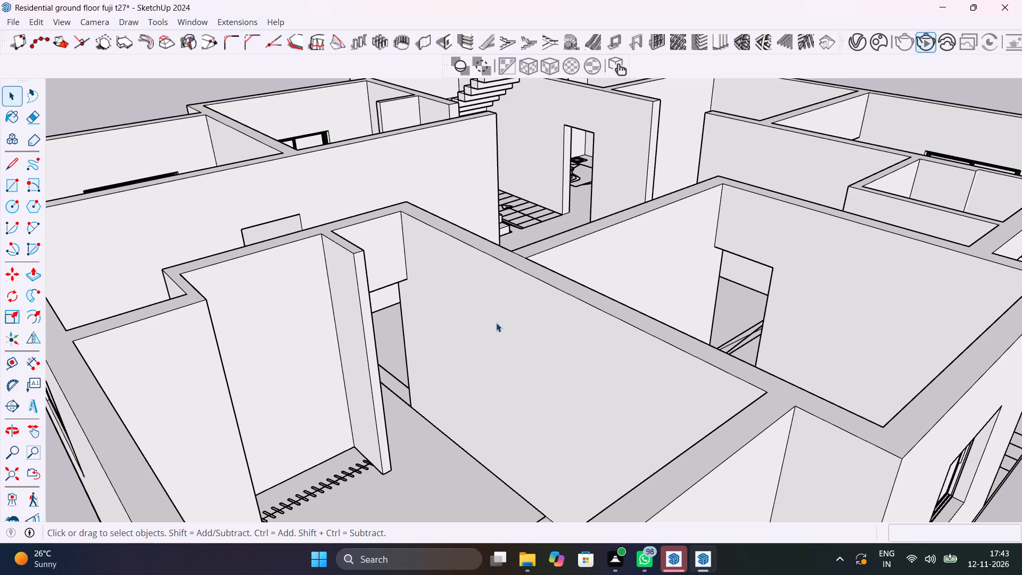